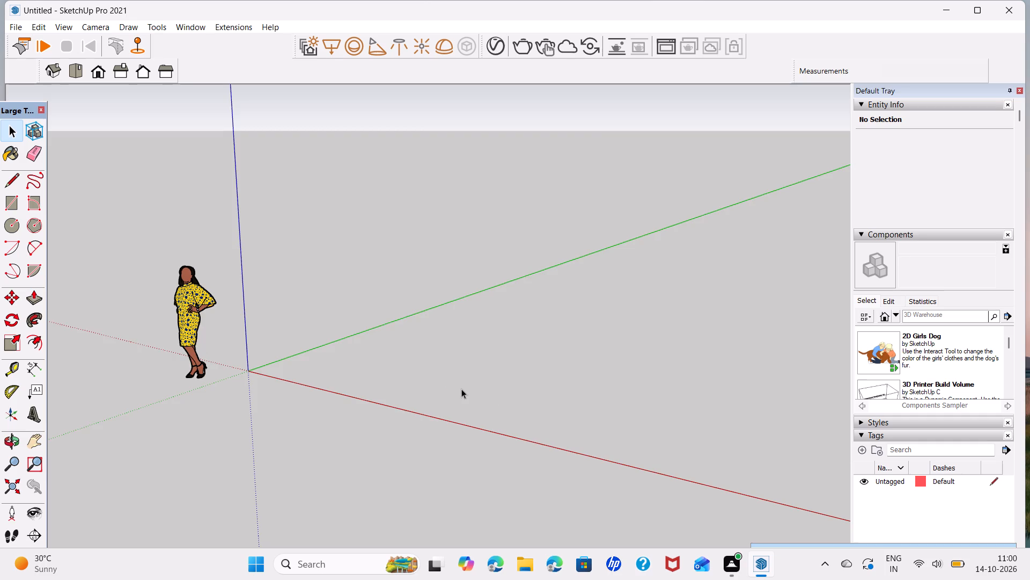
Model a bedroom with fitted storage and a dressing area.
Draw an 11'3" by 13' rectangle on the ground plane near the origin, between the red and green axes.
middle_drag(456, 392, 634, 425)
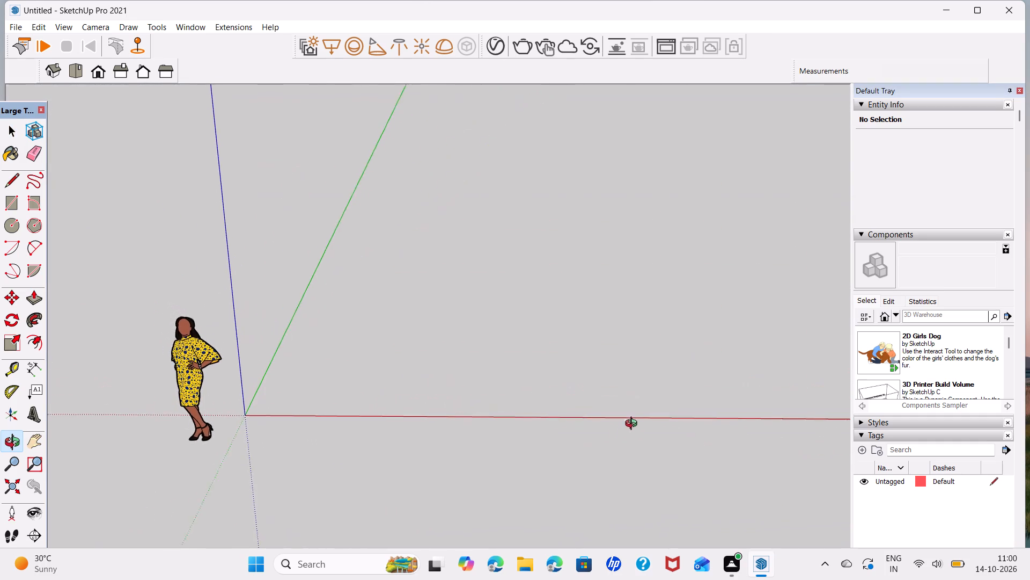
middle_drag(634, 425, 656, 397)
scroll(462, 335, down, 3)
middle_drag(596, 394, 563, 439)
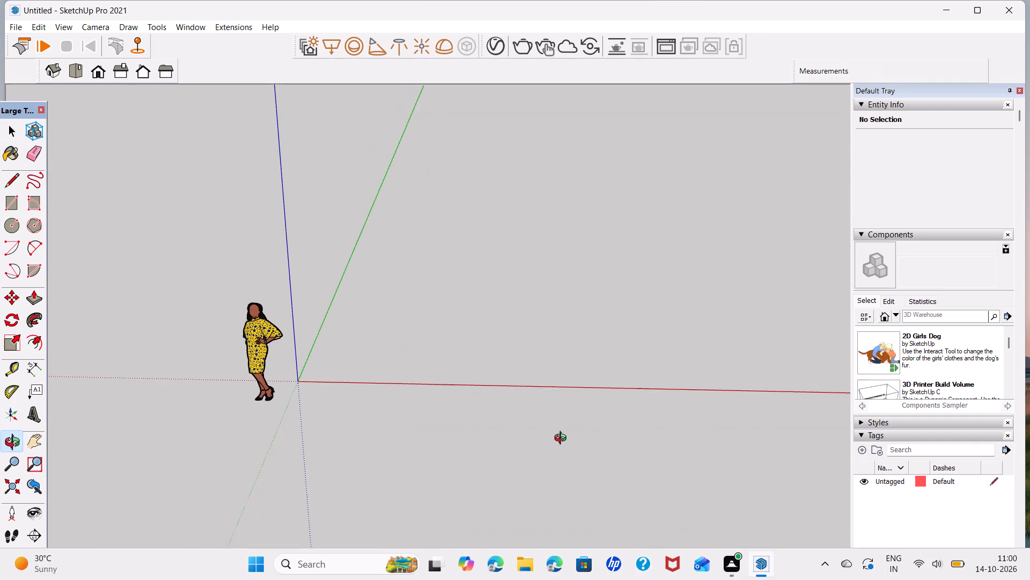
middle_drag(563, 439, 575, 448)
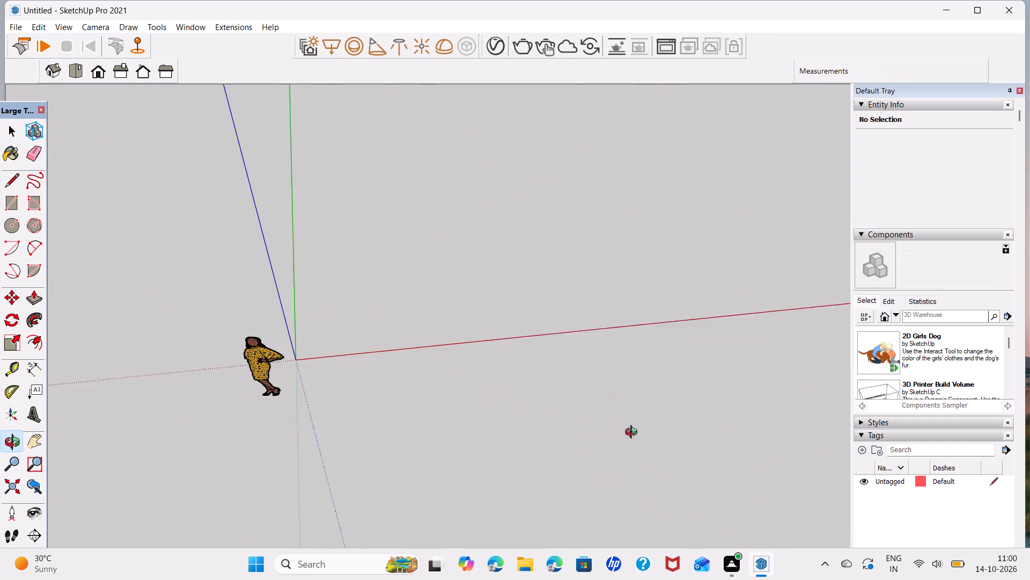
scroll(529, 265, down, 5)
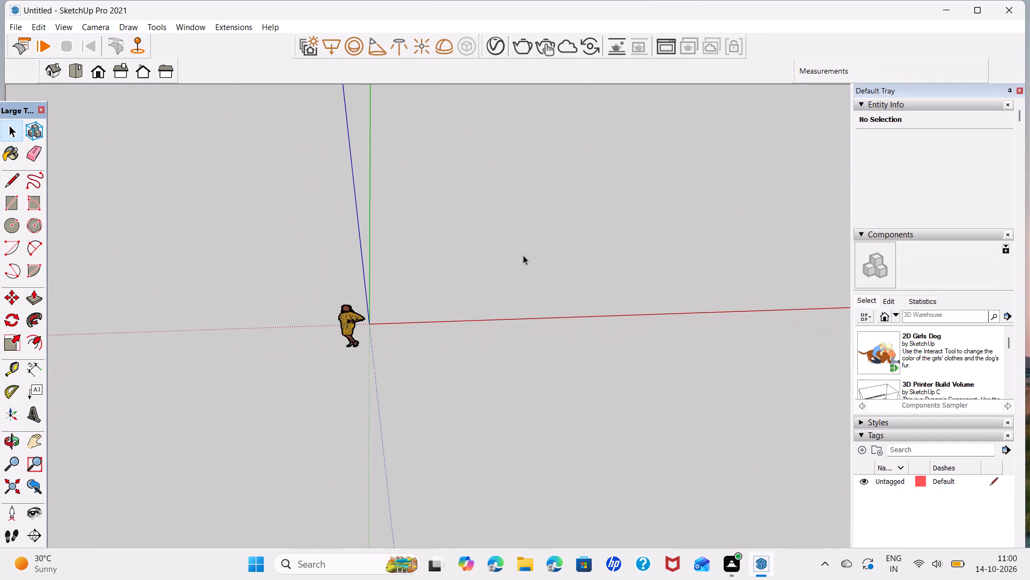
shift+middle_drag(523, 255, 351, 445)
middle_drag(604, 419, 598, 427)
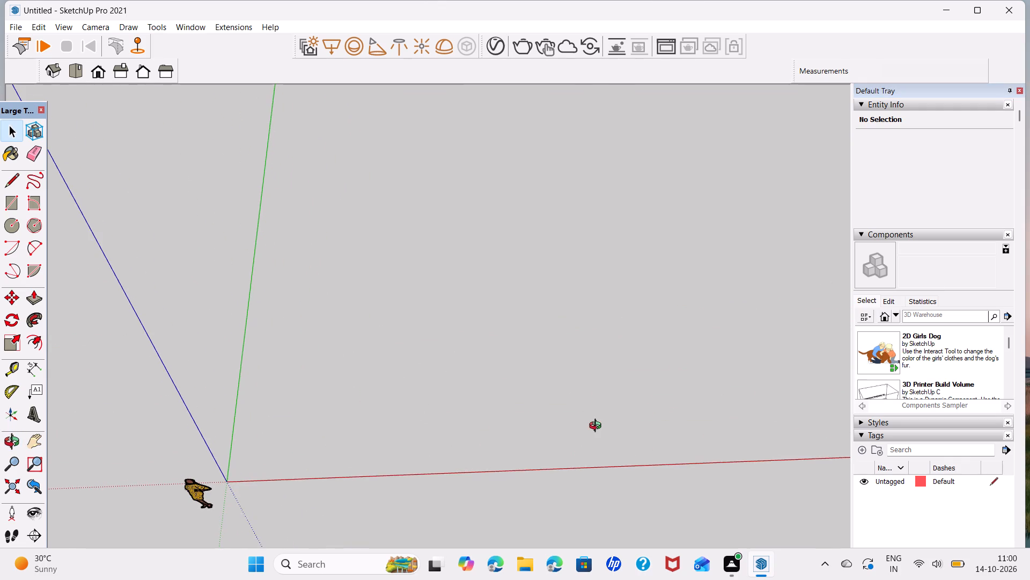
middle_drag(598, 427, 591, 459)
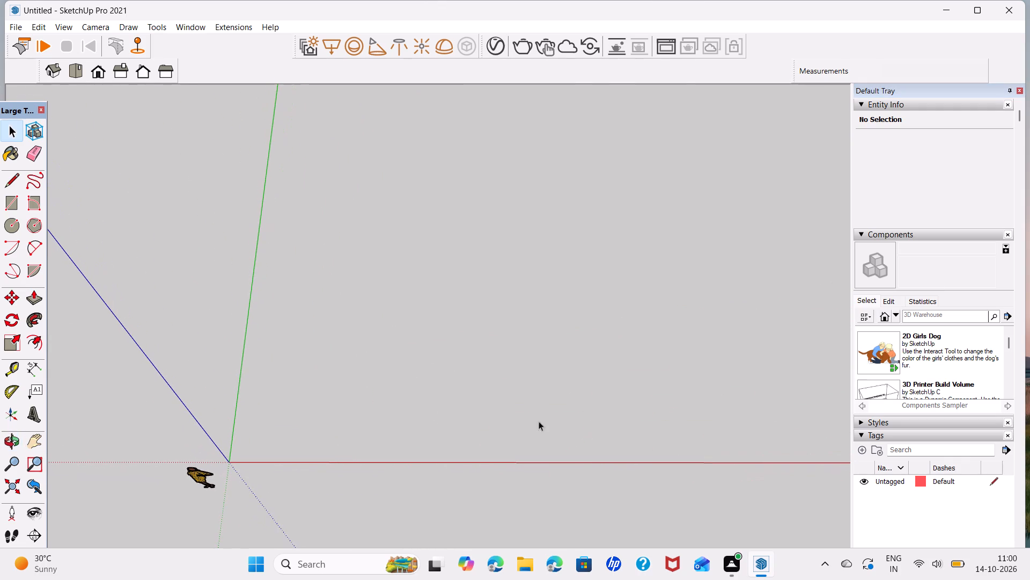
shift+middle_drag(418, 326, 261, 367)
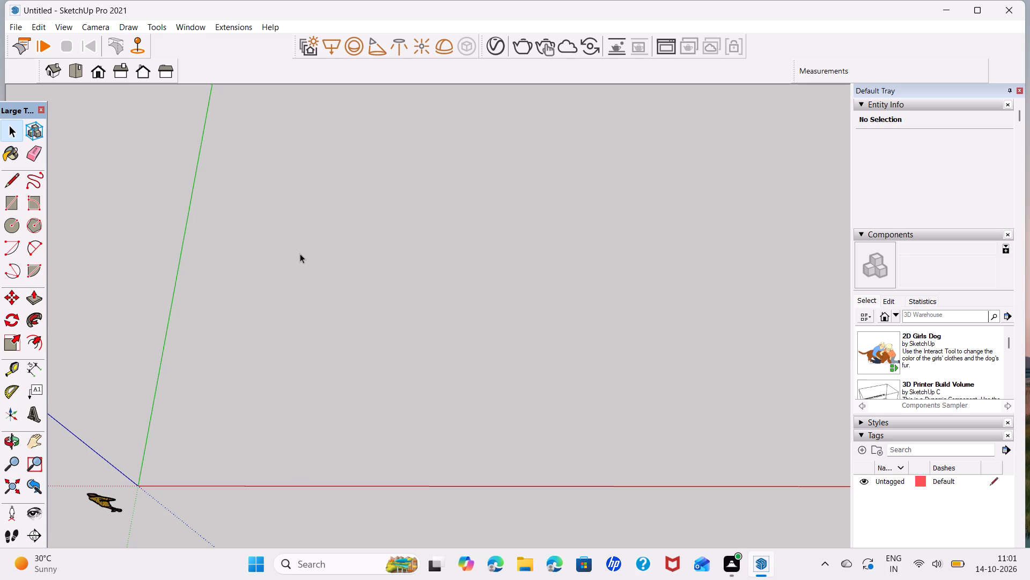
key(r)
click(231, 187)
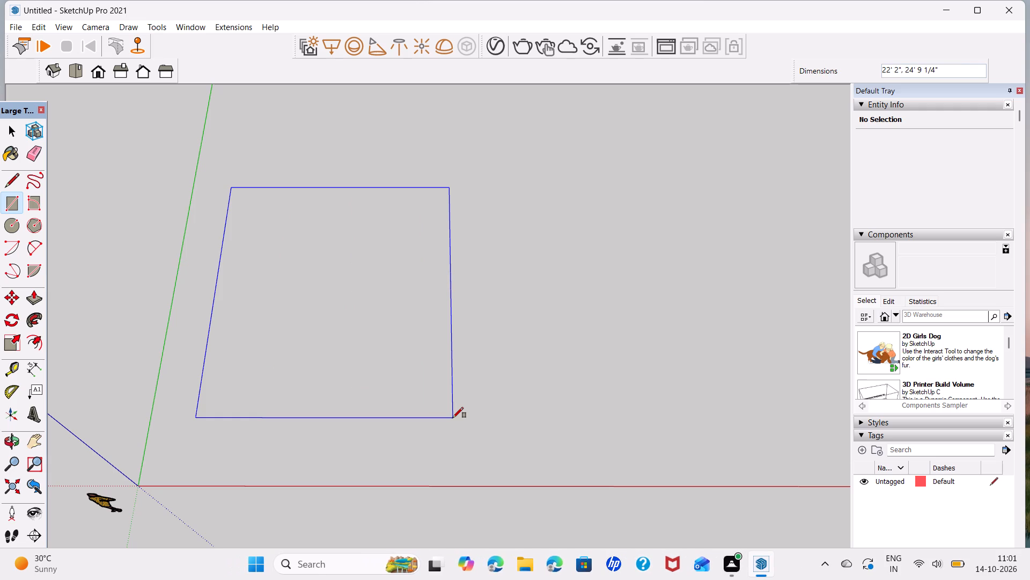
text(11)
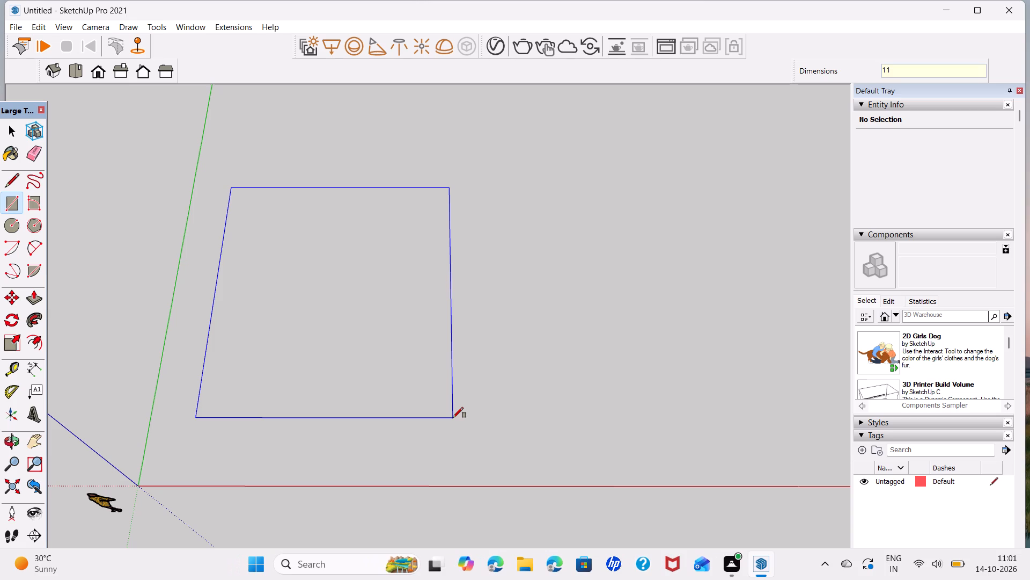
key(apostrophe)
key(3)
key(comma)
text(13)
key(comma)
key(BackSpace)
key(apostrophe)
key(Return)
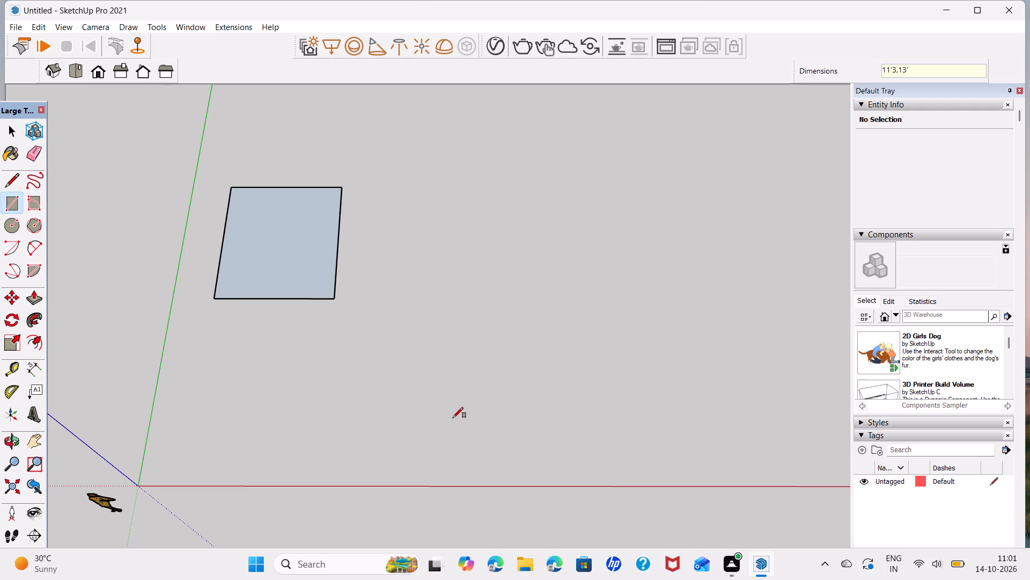
key(space)
Reverse the rectangle's face so that its front side points up.
scroll(283, 244, up, 6)
middle_drag(286, 243, 380, 395)
right_click(390, 431)
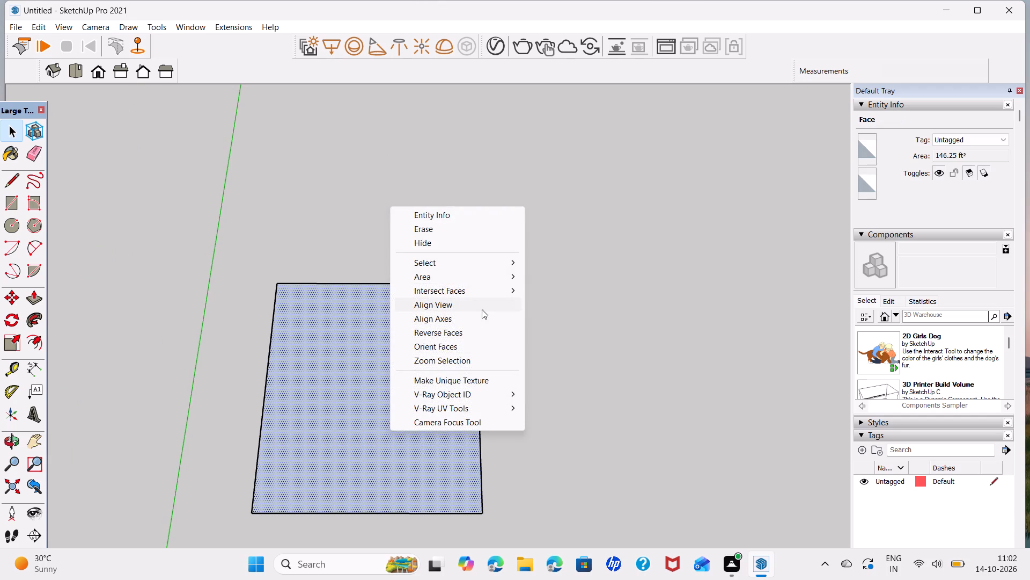
click(482, 335)
Push/Pull the rectangle upward 4" to form a floor slab.
click(351, 415)
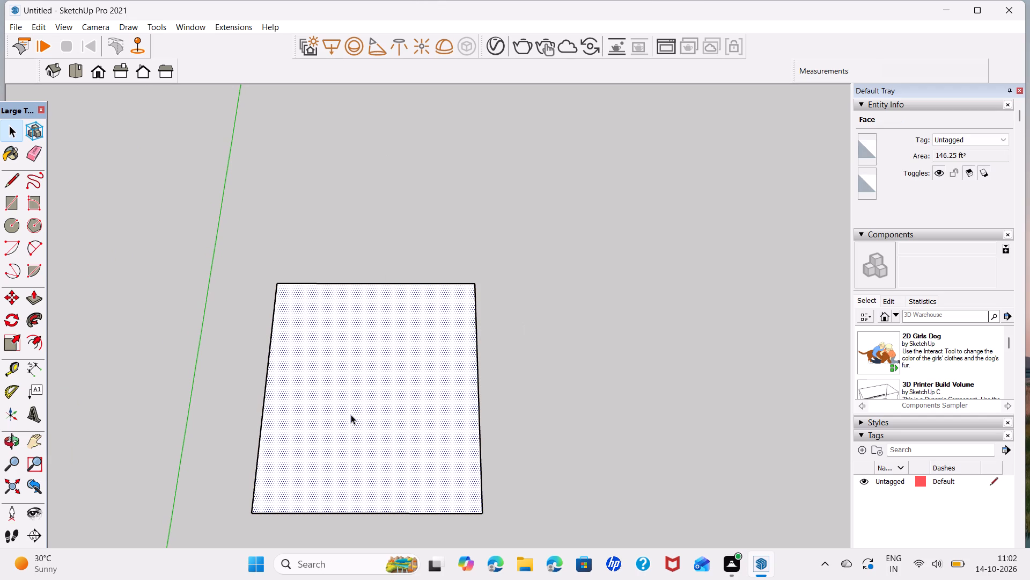
key(p)
click(351, 415)
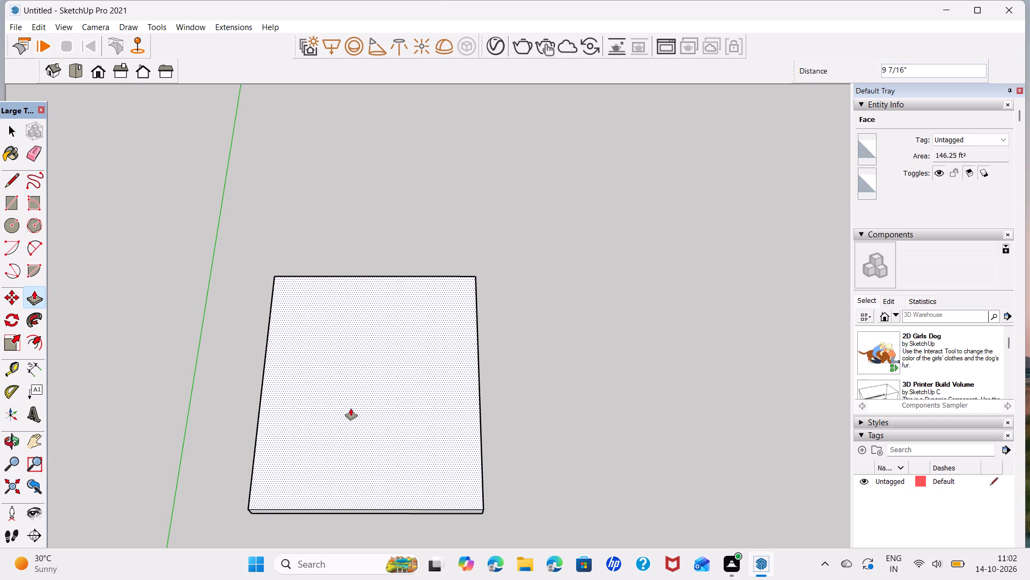
key(4)
key(Return)
key(space)
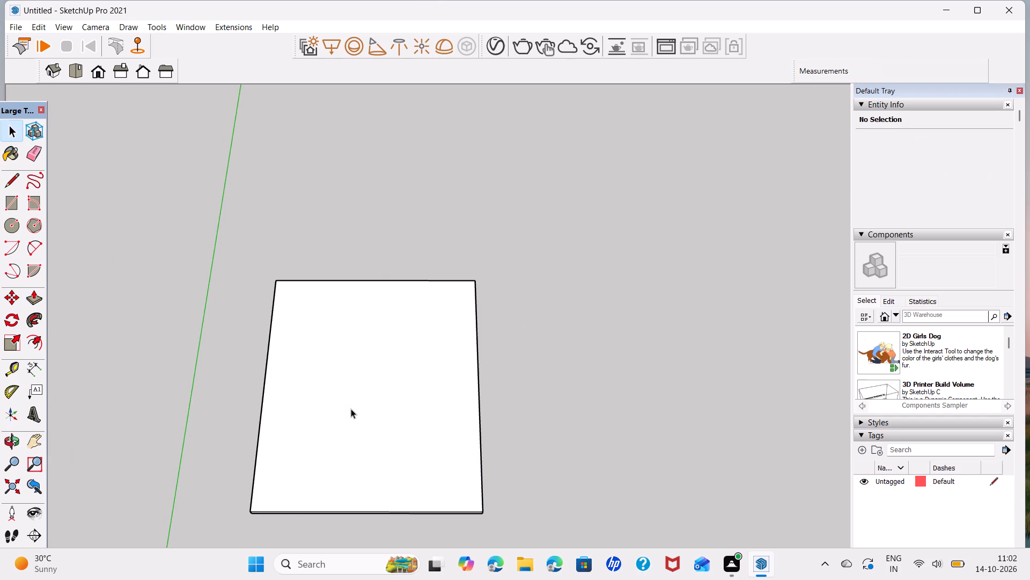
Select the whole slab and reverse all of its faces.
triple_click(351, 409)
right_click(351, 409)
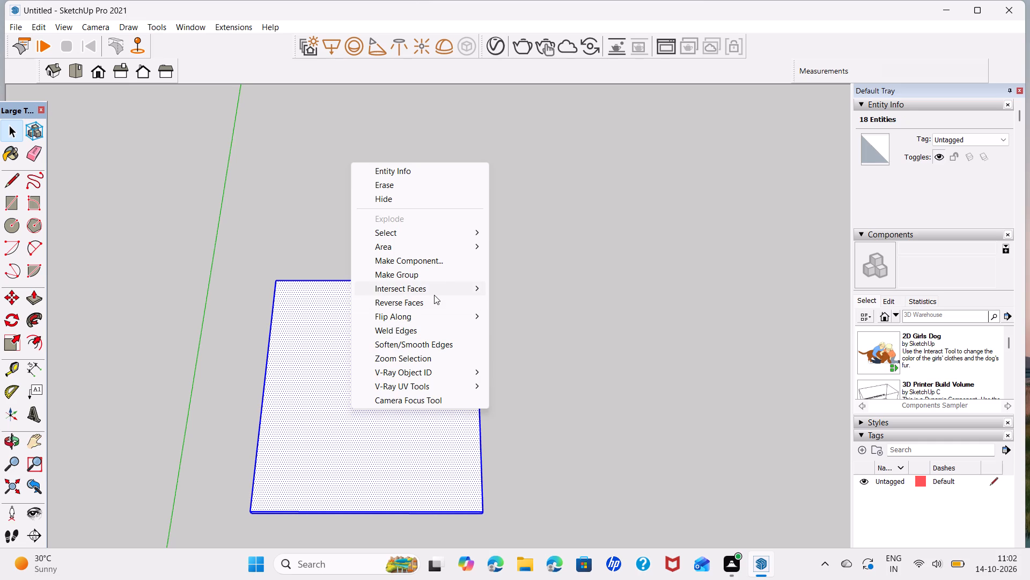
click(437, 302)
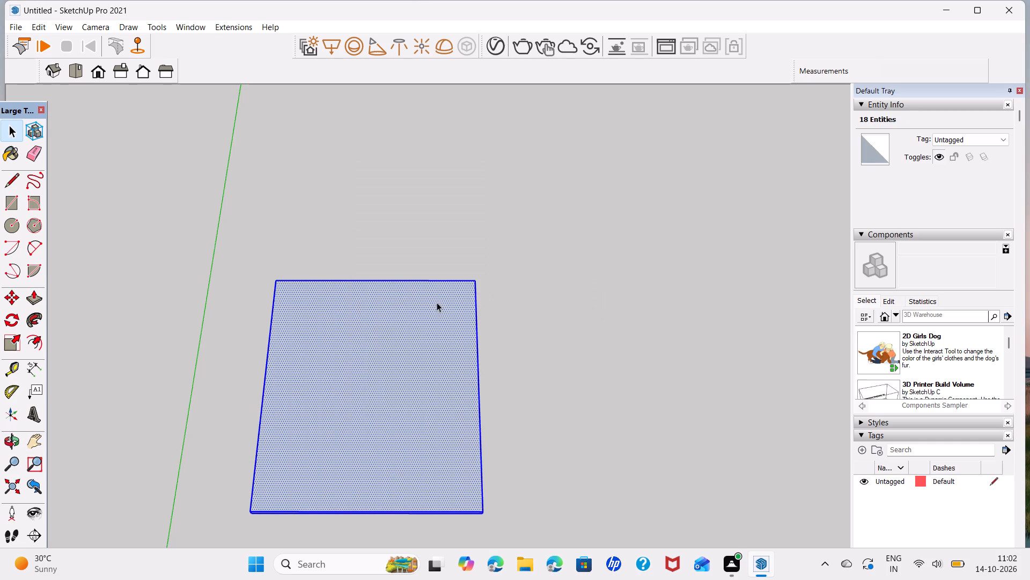
Make the selected slab into a group.
key(space)
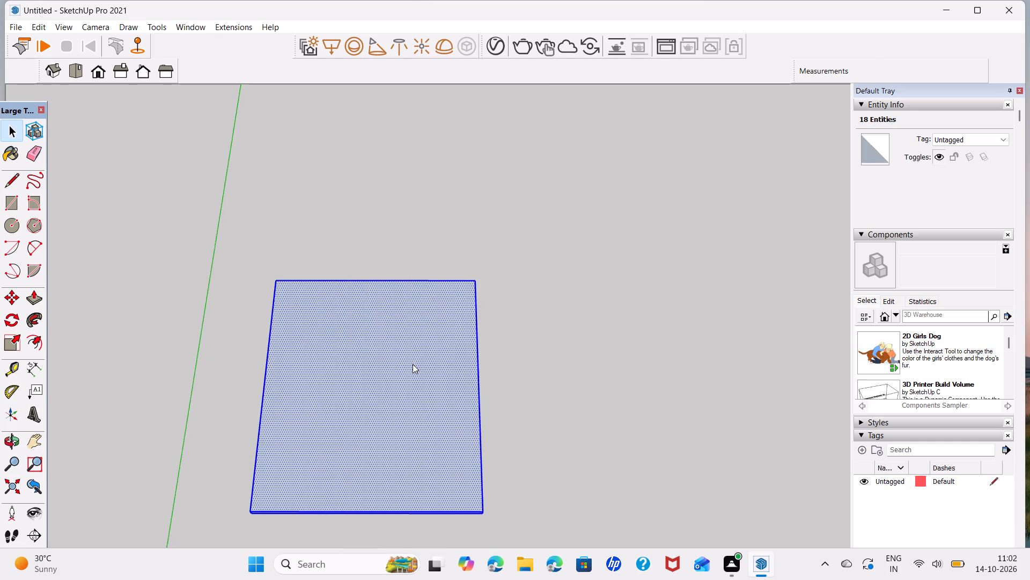
right_click(413, 364)
click(471, 233)
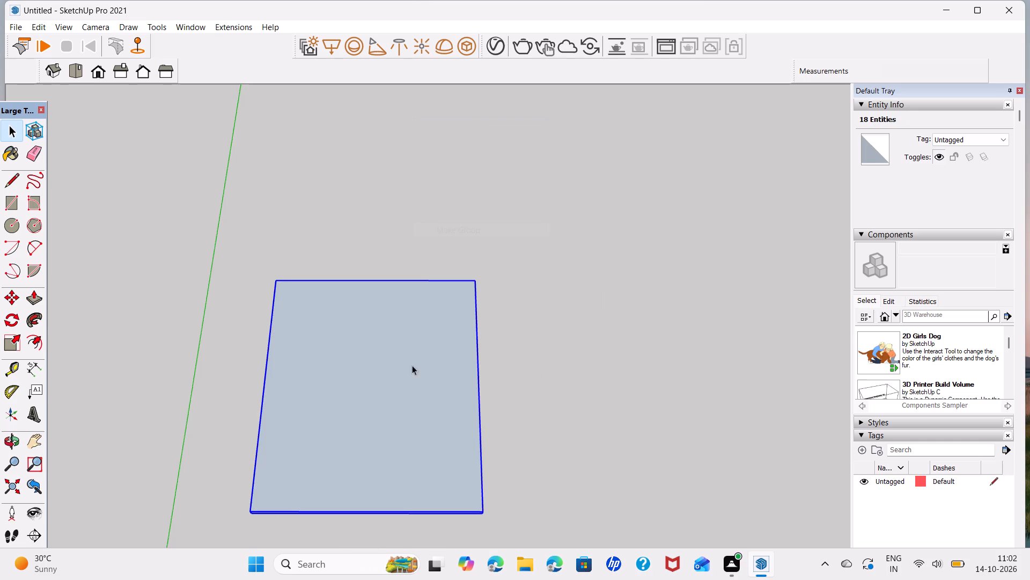
Open the slab group for editing and reverse all of its faces.
triple_click(395, 396)
right_click(395, 396)
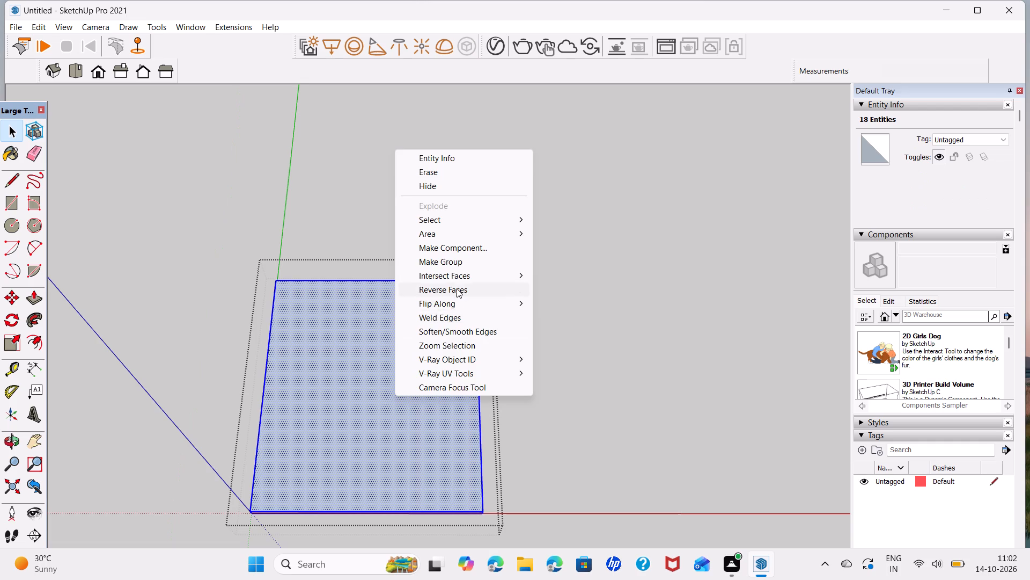
click(457, 288)
Push/Pull two adjacent slab sides outward 4" each: the one along the red axis and the one facing the positive red direction.
middle_drag(382, 461, 369, 214)
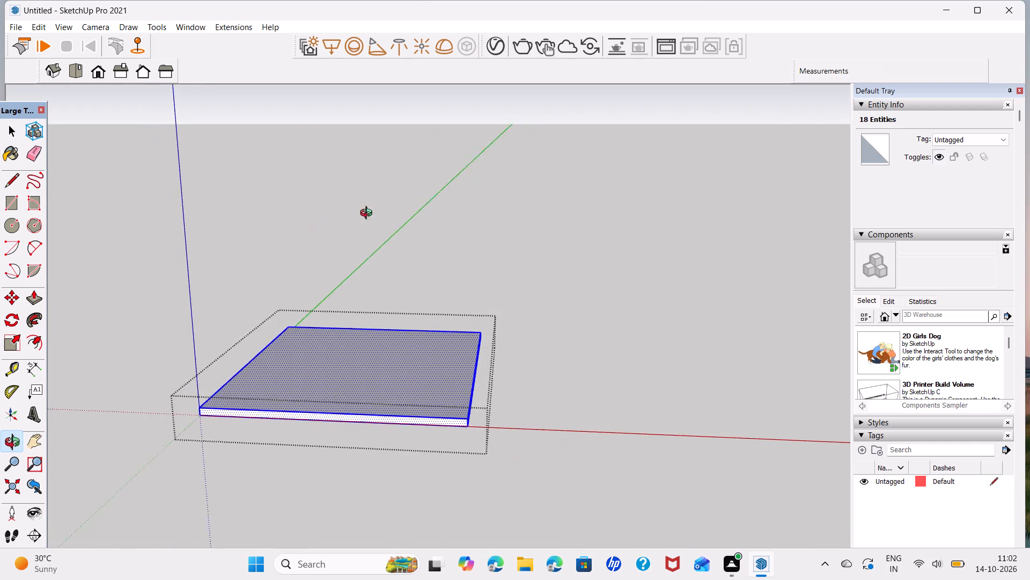
middle_drag(369, 214, 483, 213)
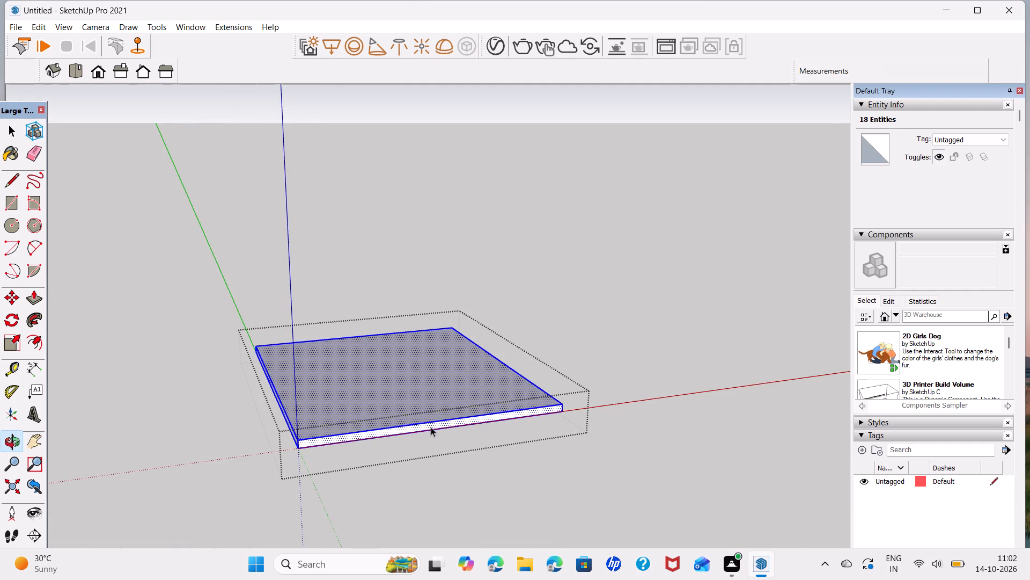
key(p)
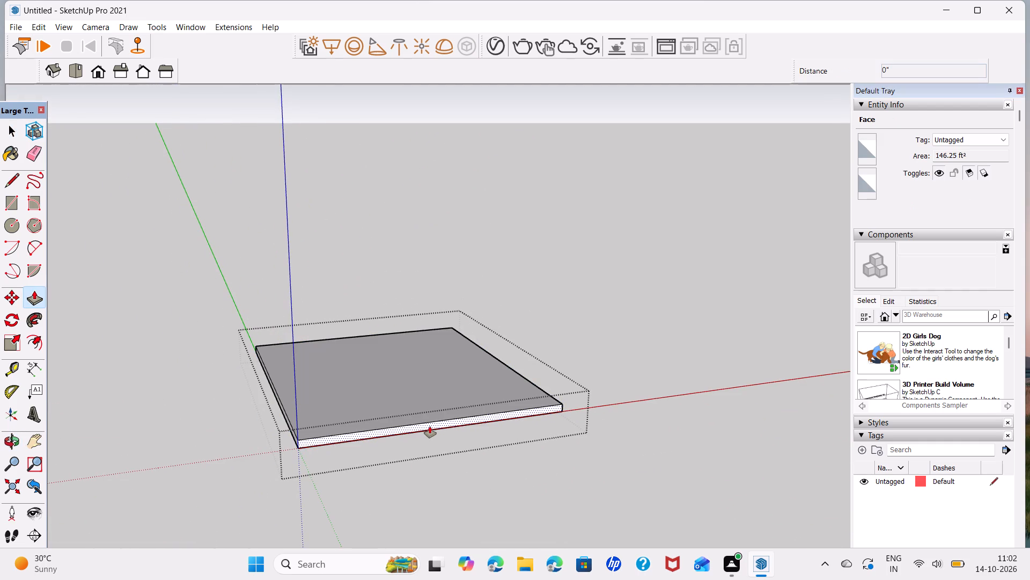
click(430, 426)
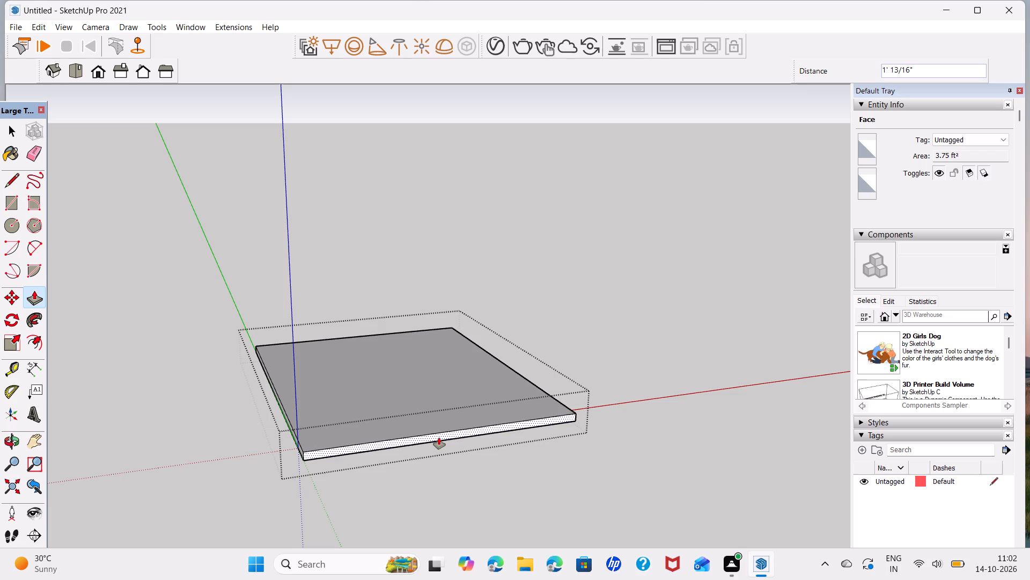
key(4)
key(Return)
middle_drag(624, 404, 300, 411)
click(420, 418)
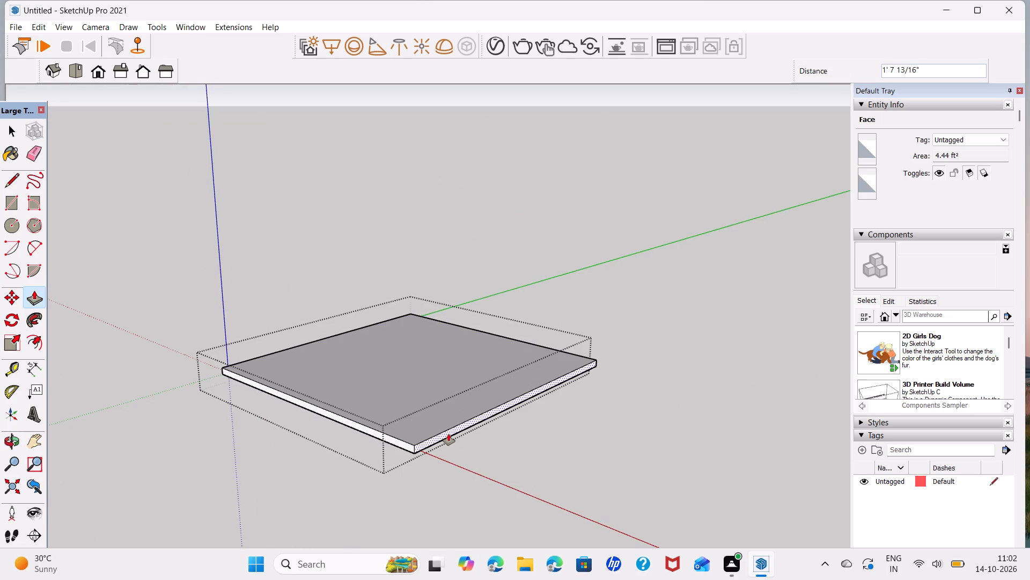
key(4)
key(Return)
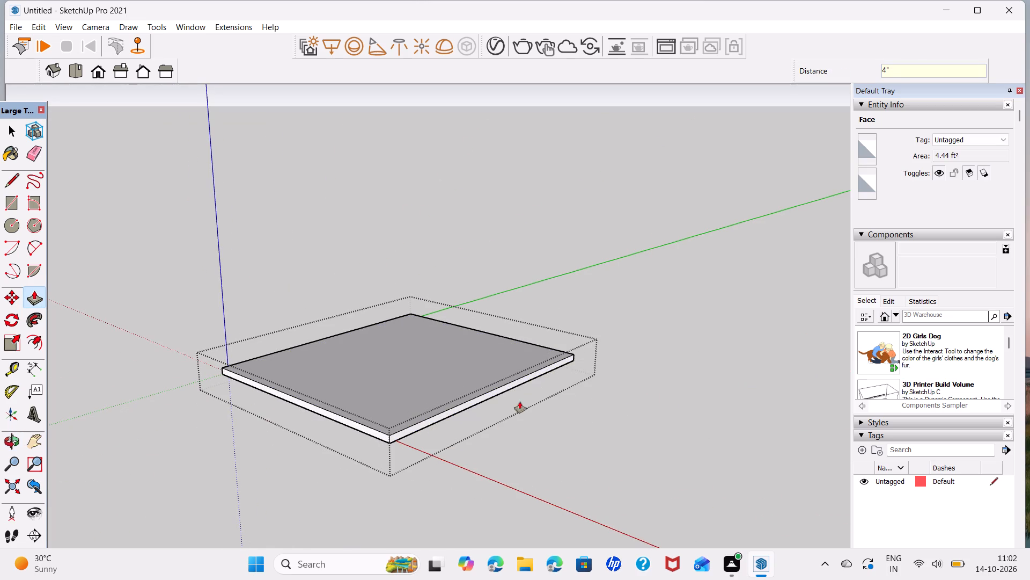
Push/Pull the two remaining slab sides outward 9" each: the far side on the green axis and the side along it.
middle_drag(520, 401, 0, 456)
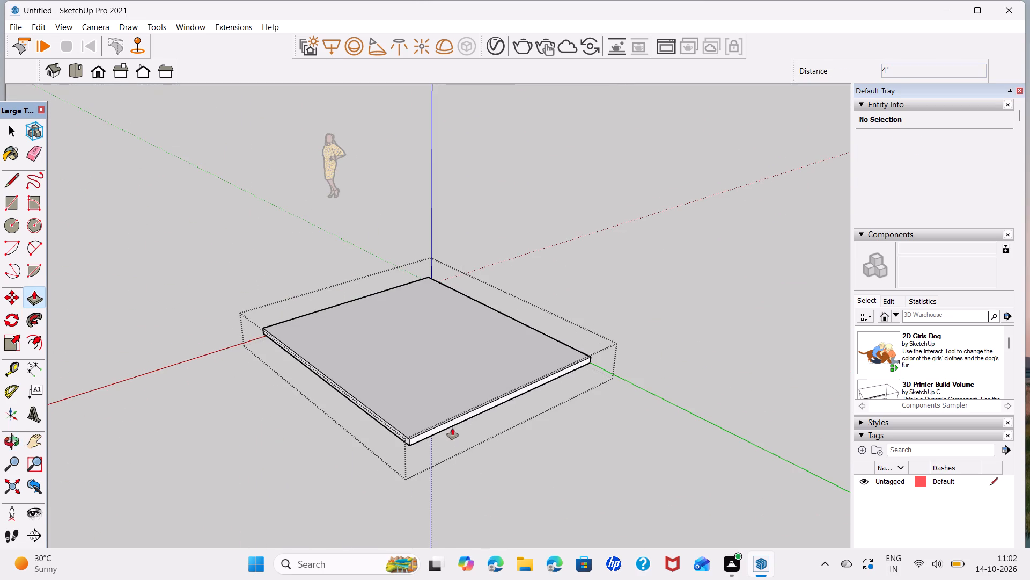
click(458, 421)
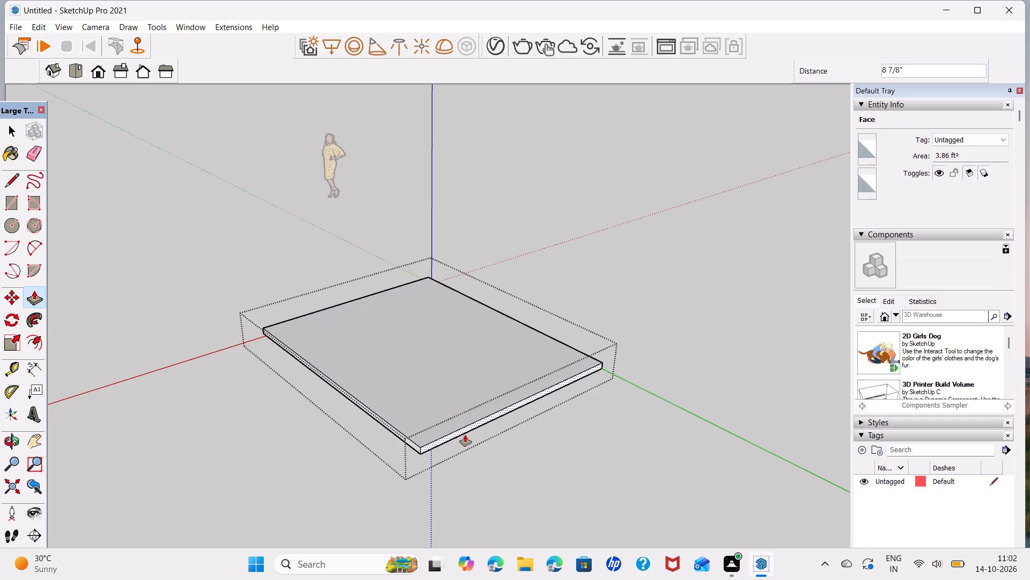
key(9)
key(Return)
middle_drag(643, 325, 233, 333)
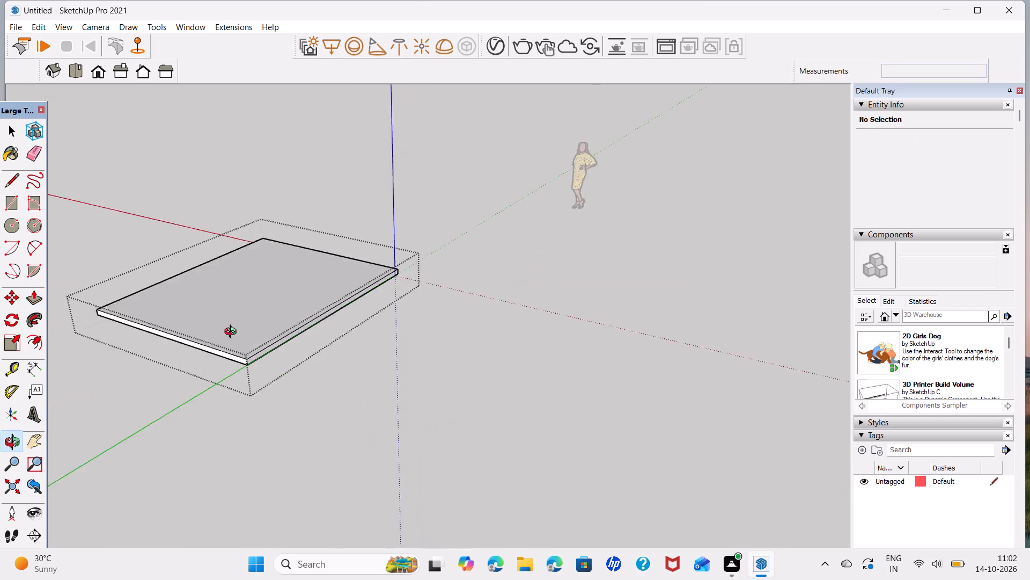
middle_drag(233, 333, 180, 346)
click(222, 332)
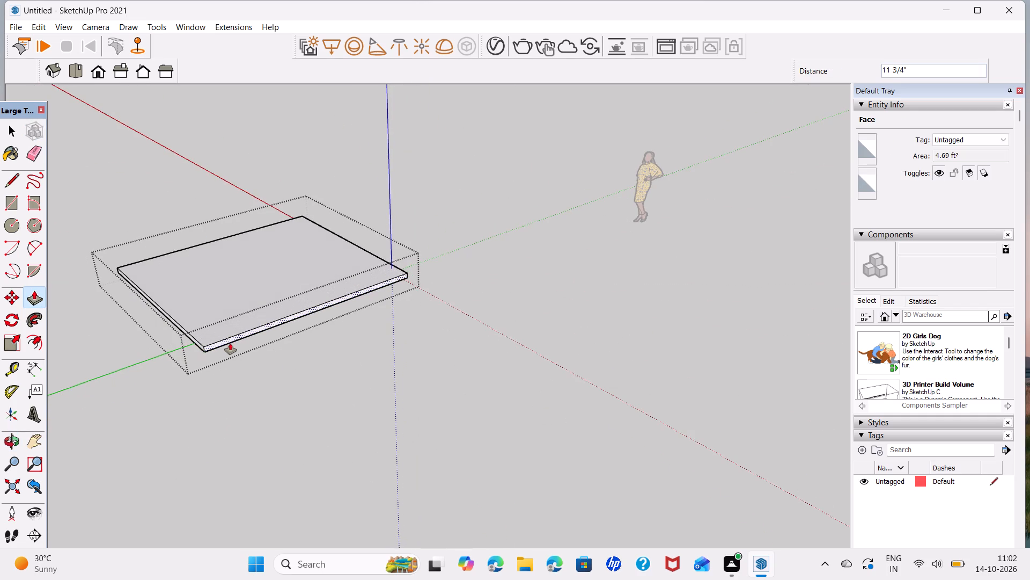
key(9)
key(Return)
key(space)
Examine the extended slab from above and from its side edges.
scroll(367, 310, down, 4)
middle_drag(403, 286, 398, 301)
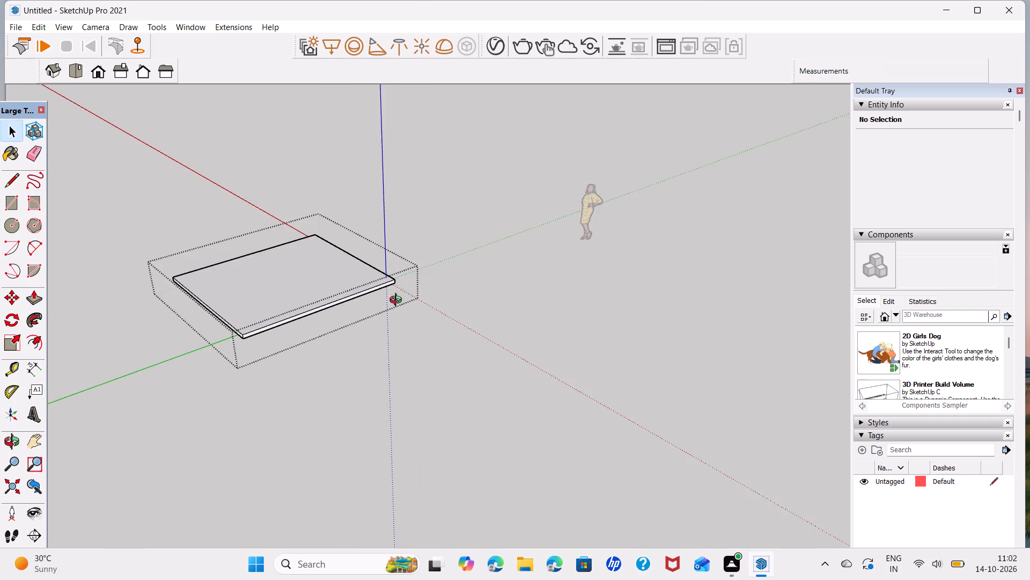
middle_drag(398, 301, 0, 383)
scroll(321, 241, up, 6)
middle_drag(592, 281, 212, 330)
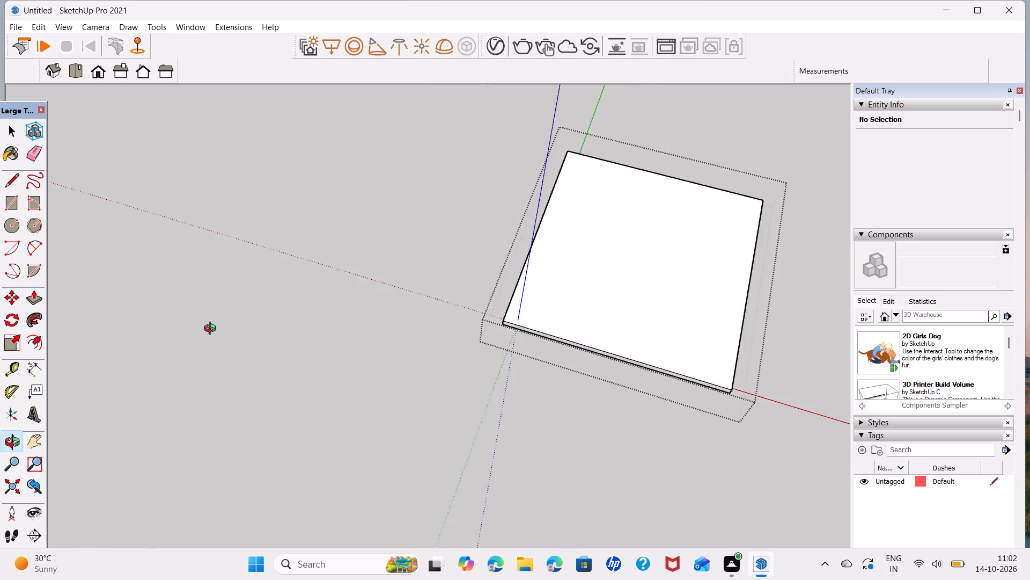
middle_drag(212, 330, 259, 269)
middle_drag(606, 262, 412, 280)
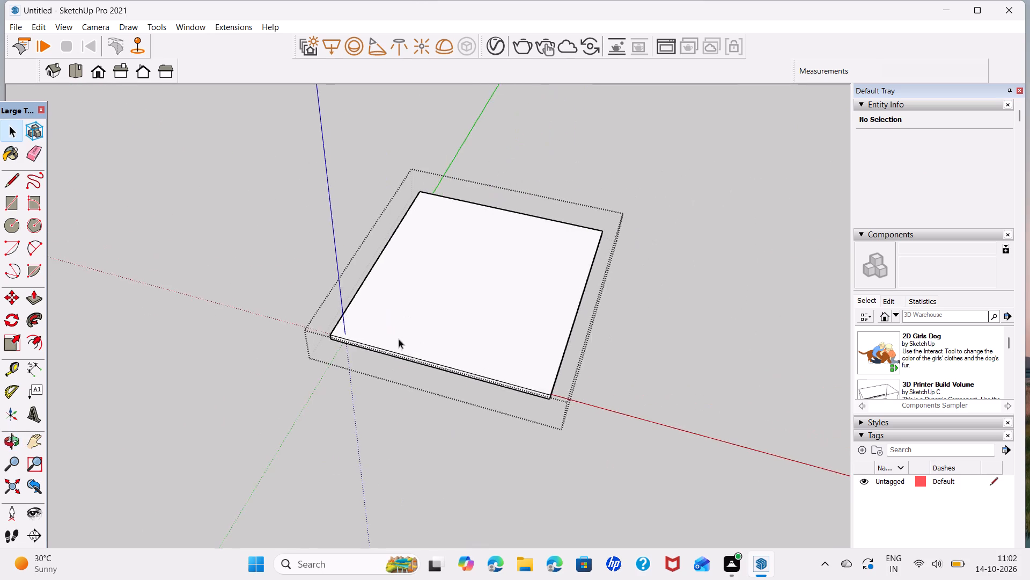
scroll(399, 341, up, 5)
middle_drag(422, 370, 474, 402)
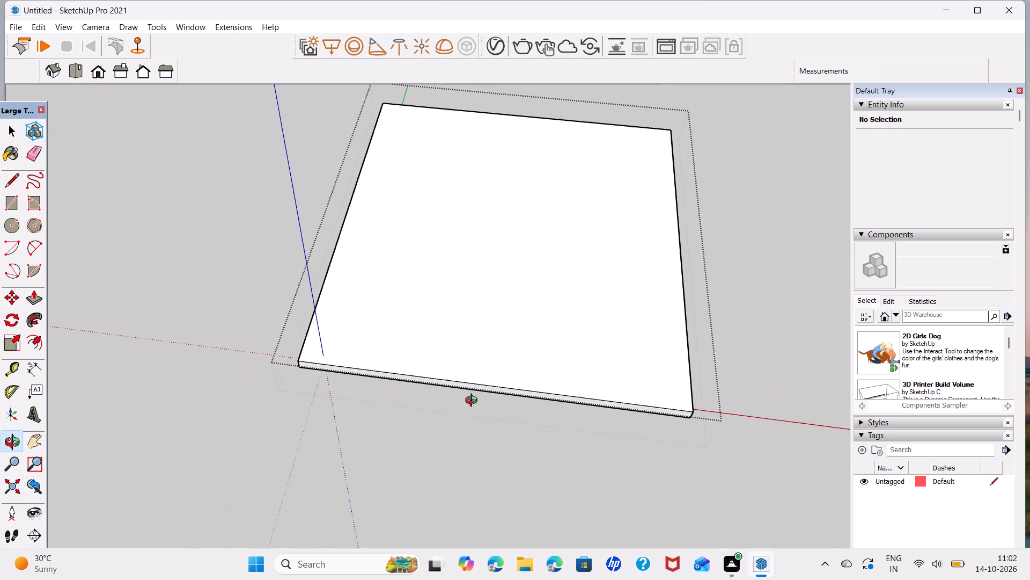
middle_drag(474, 402, 555, 256)
middle_drag(560, 221, 574, 165)
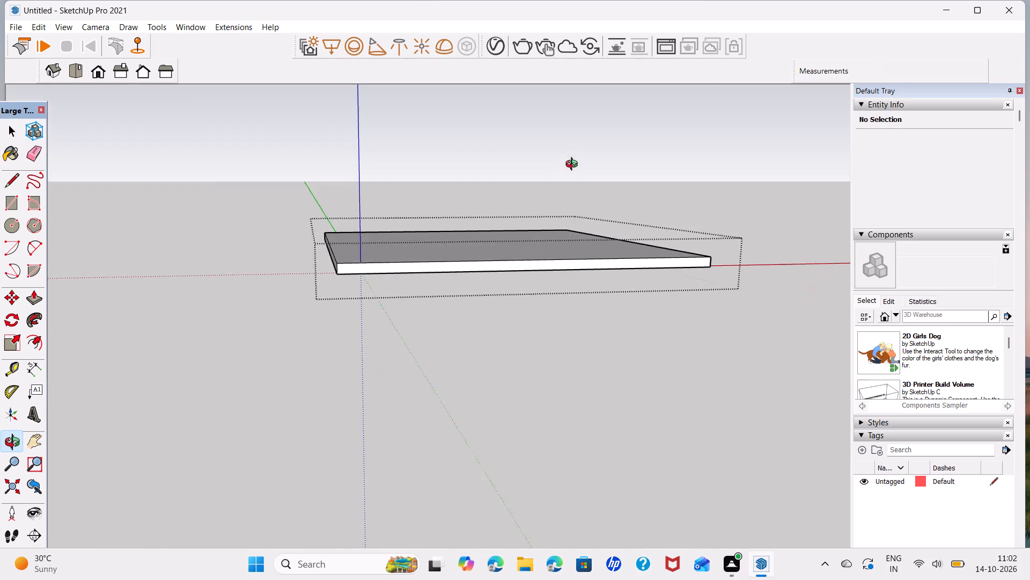
middle_drag(574, 165, 504, 384)
key(space)
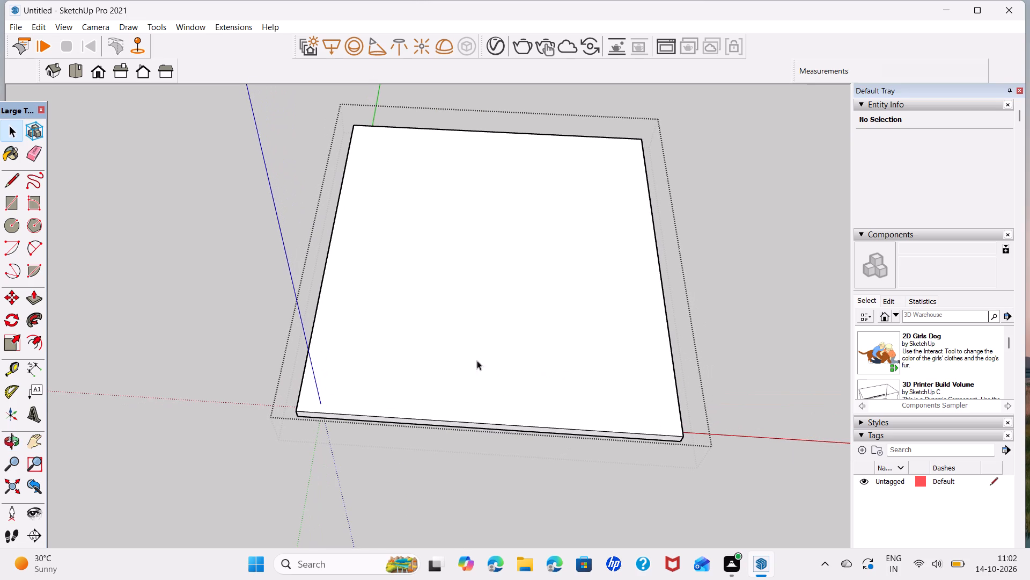
Close the slab group and draw a 14' 1" by 12' 4" rectangle over its top face from corner to corner.
click(717, 243)
middle_drag(482, 370, 507, 387)
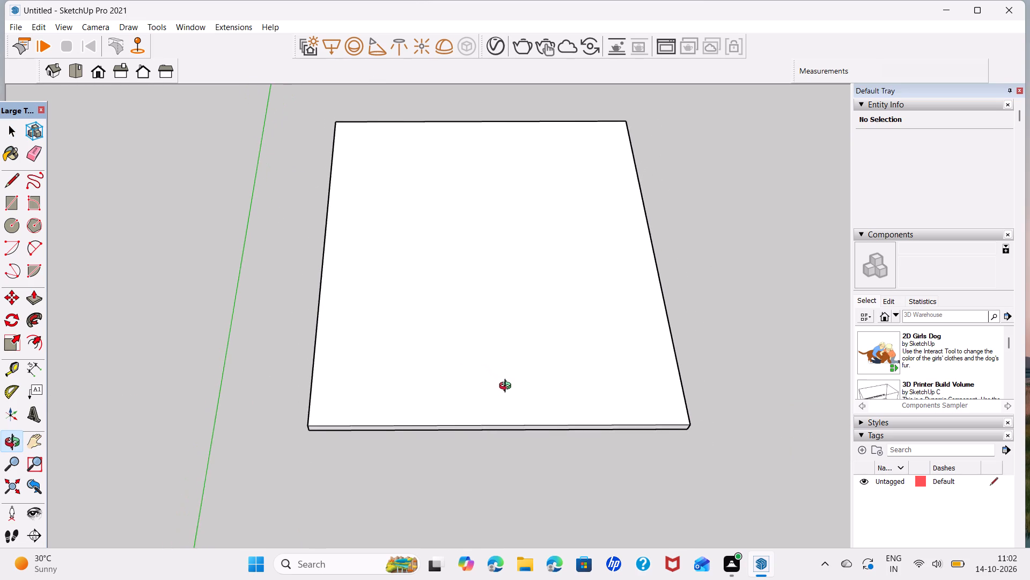
middle_drag(507, 387, 485, 396)
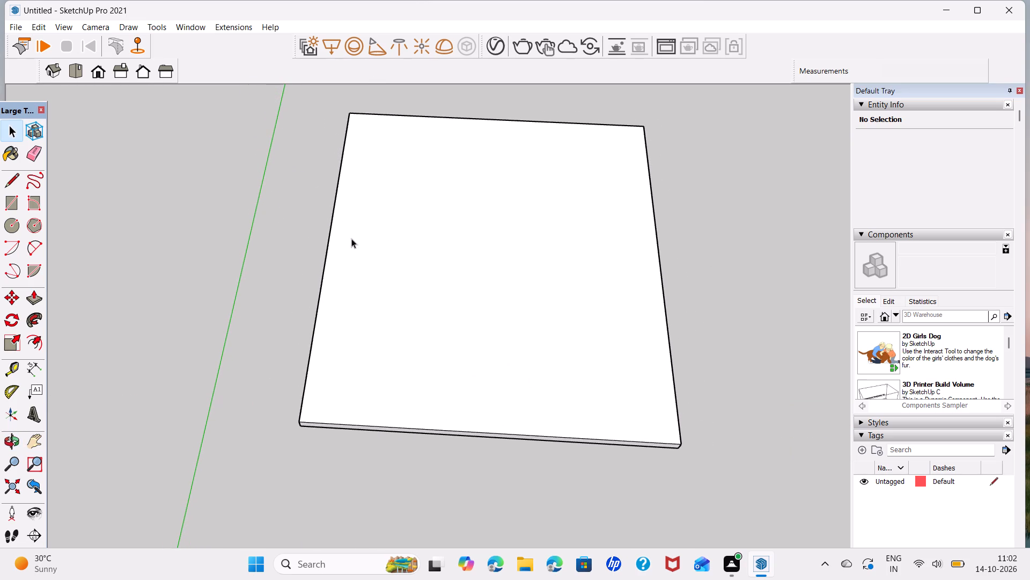
key(r)
click(356, 112)
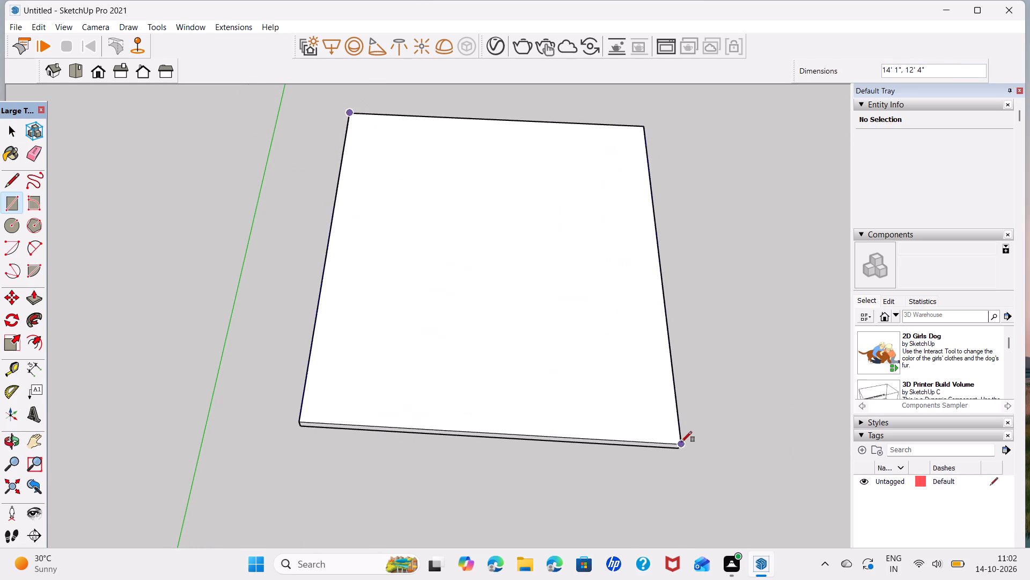
click(682, 446)
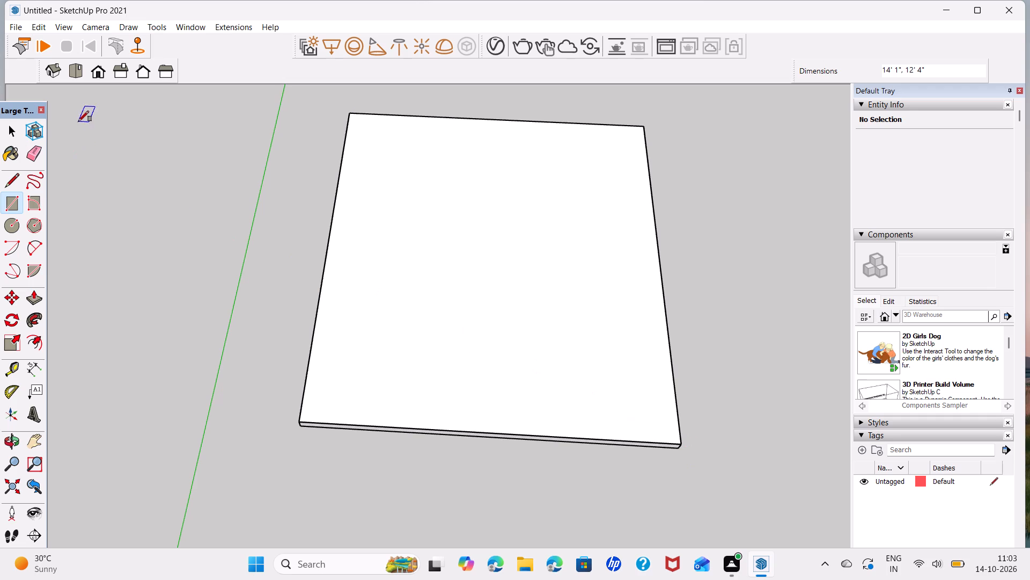
Offset the rectangle's boundary inward twice, once by 9" and once by 4", to outline both wall thicknesses.
click(32, 341)
click(325, 311)
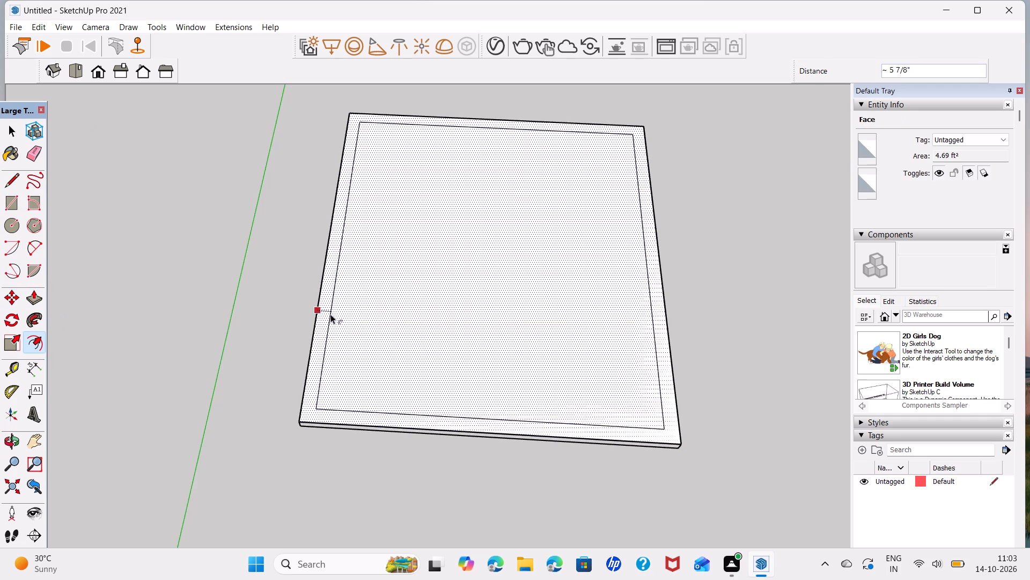
key(9)
key(Return)
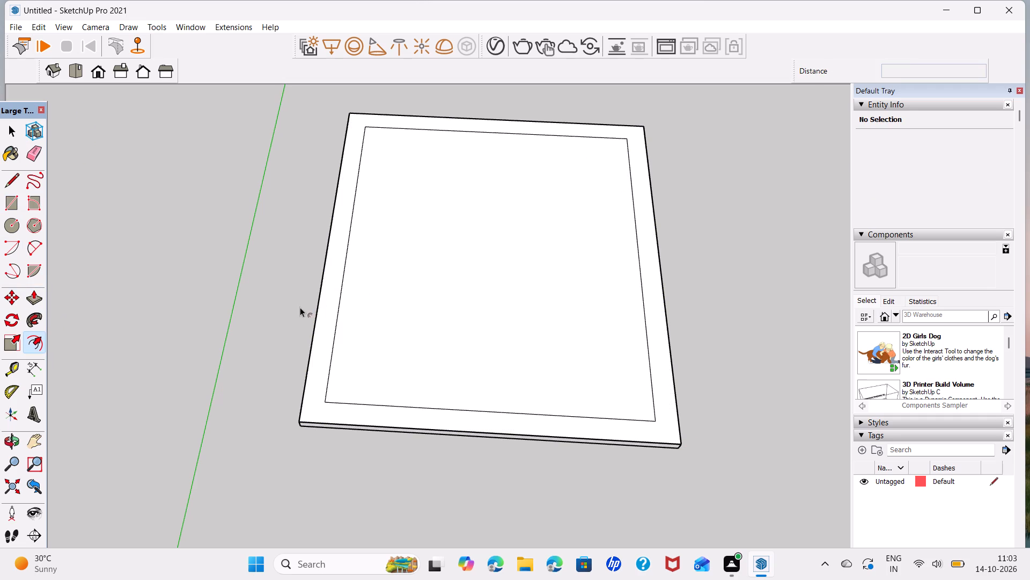
click(318, 327)
key(4)
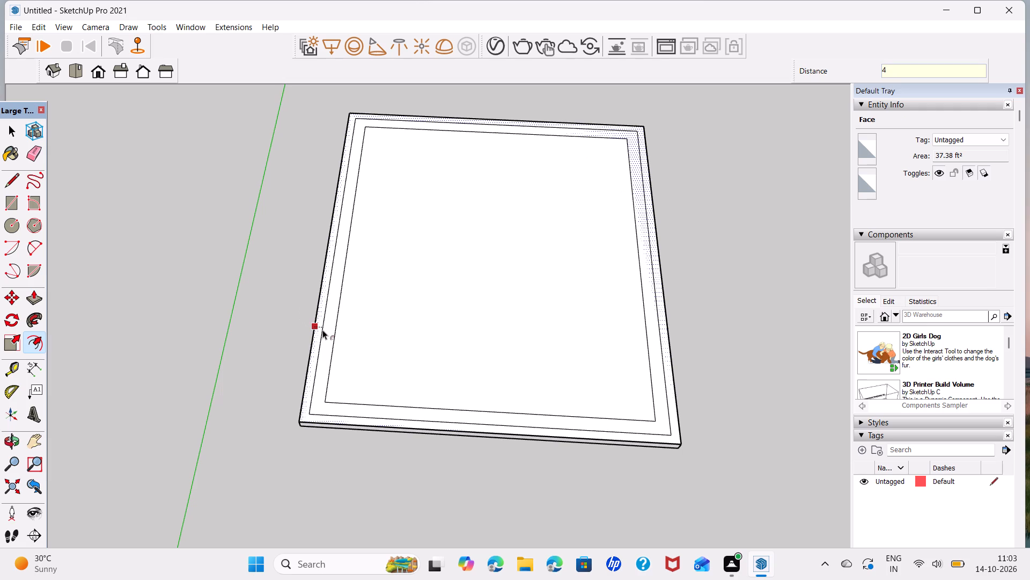
key(Return)
key(space)
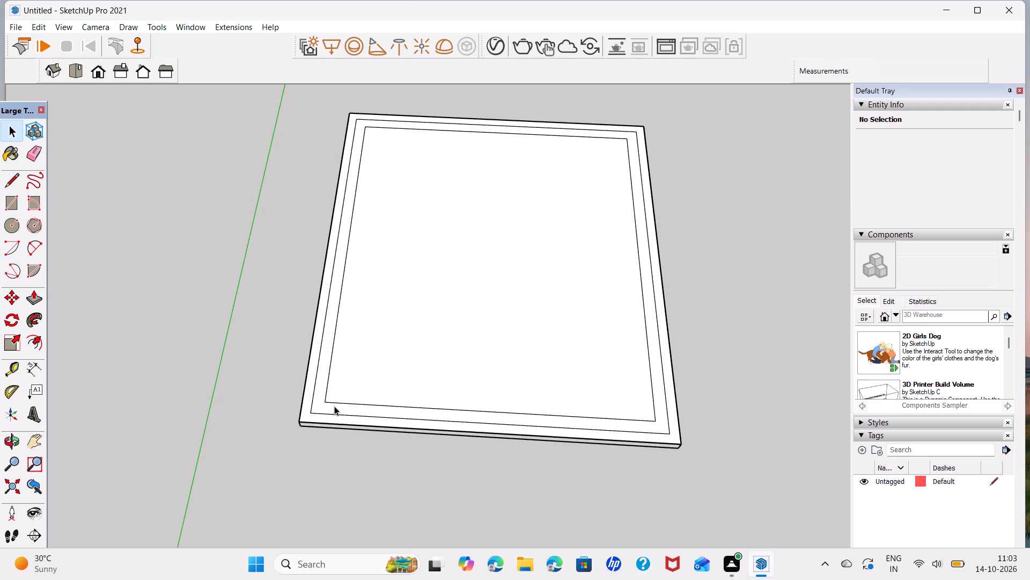
Delete the near and positive-red edges of the 9" outline and the far and negative-red edges of the 4" outline.
click(351, 404)
key(Delete)
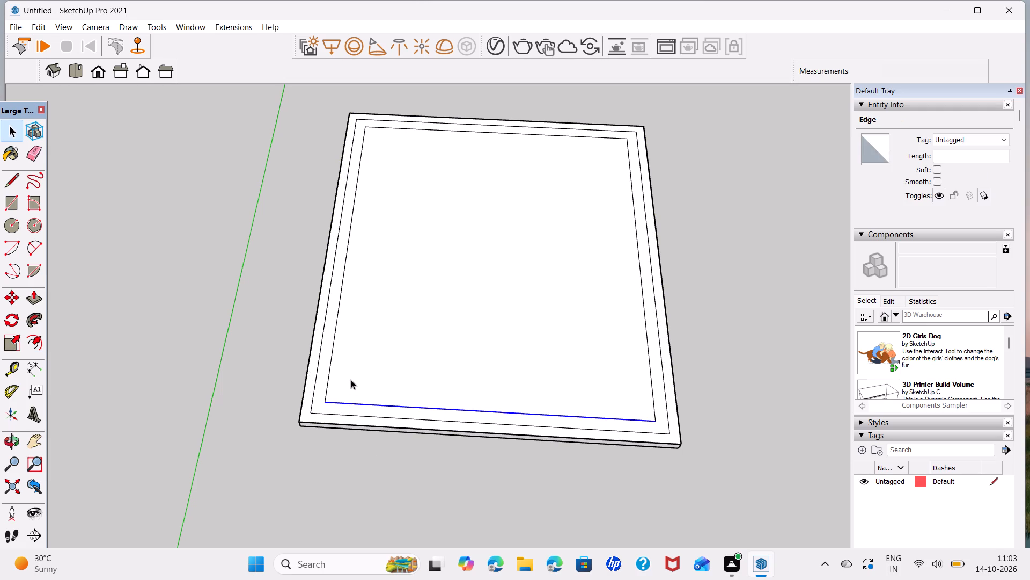
click(632, 181)
key(Delete)
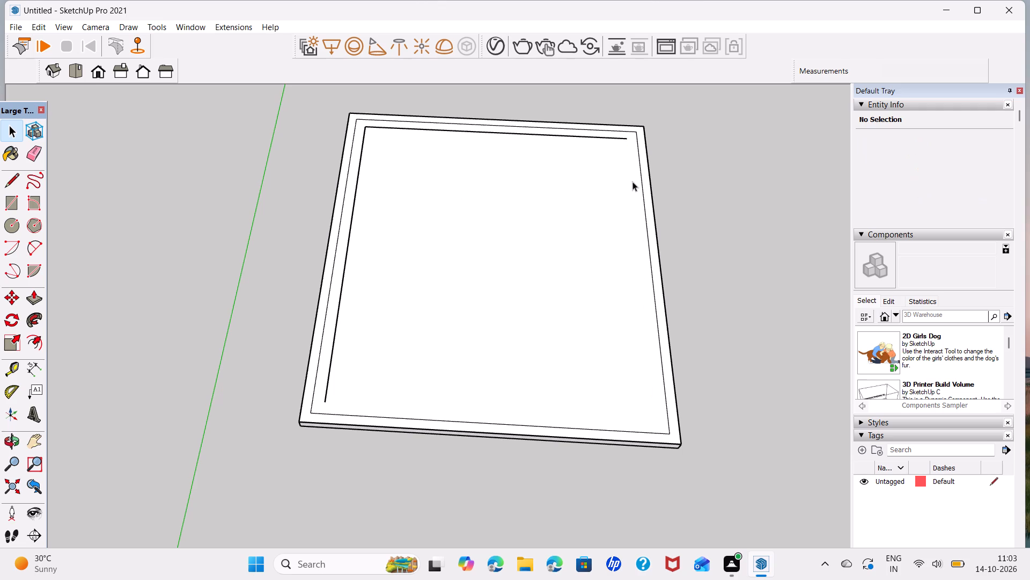
click(635, 130)
key(Delete)
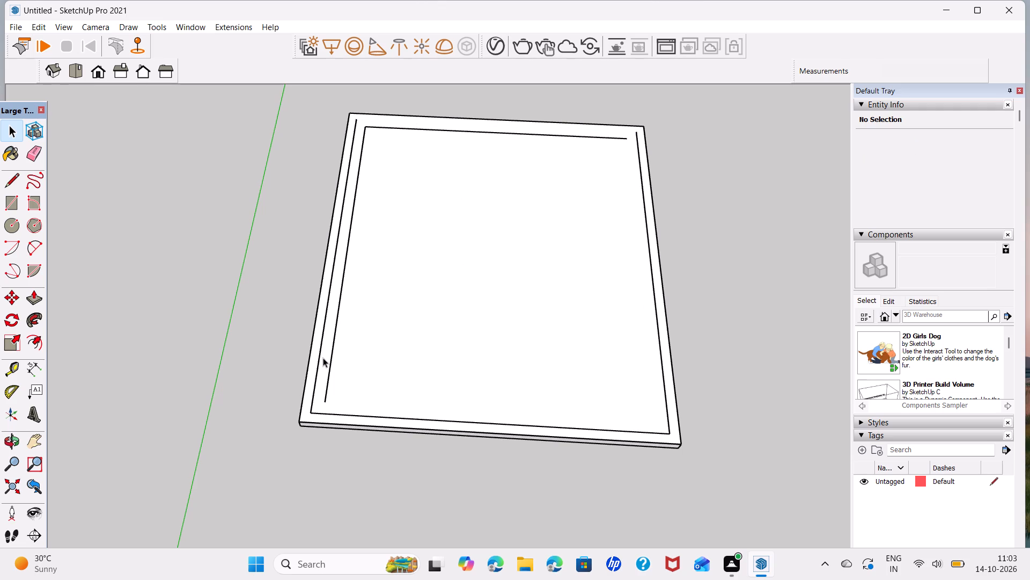
click(319, 354)
key(Delete)
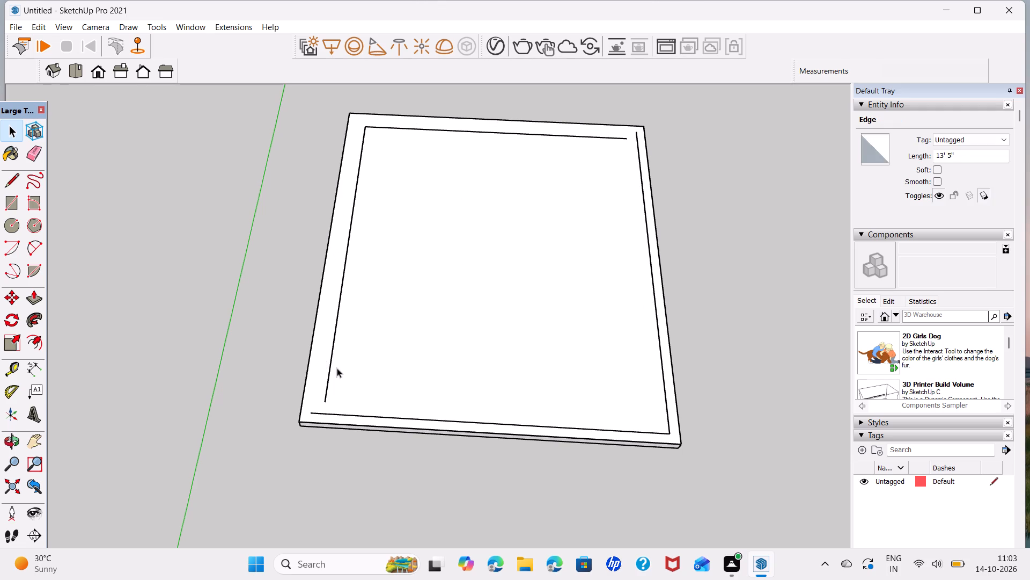
Draw lines extending the two open ends of the 9" outline until they meet the remaining 4" outline edges.
key(l)
key(Return)
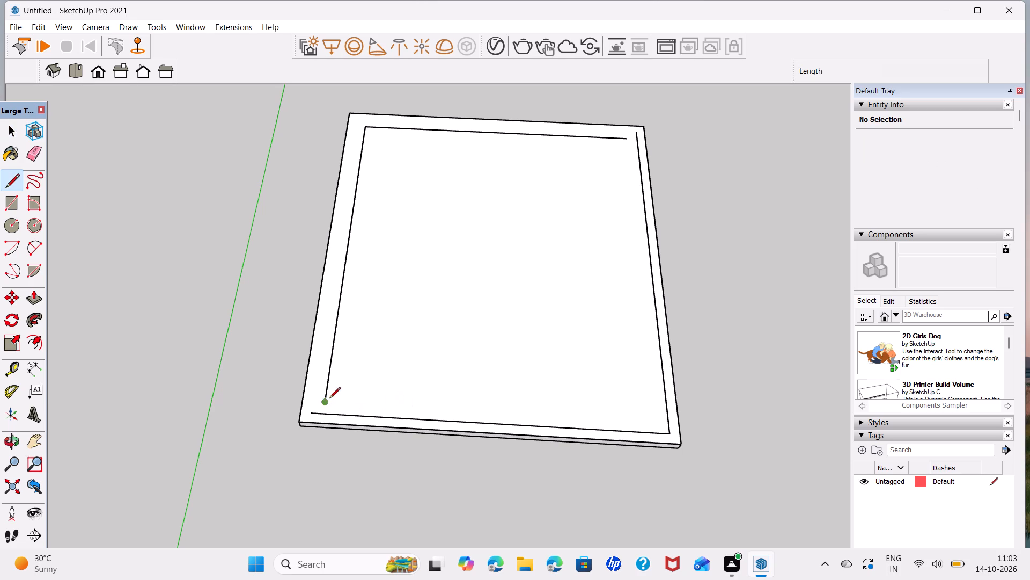
scroll(329, 399, up, 3)
click(322, 402)
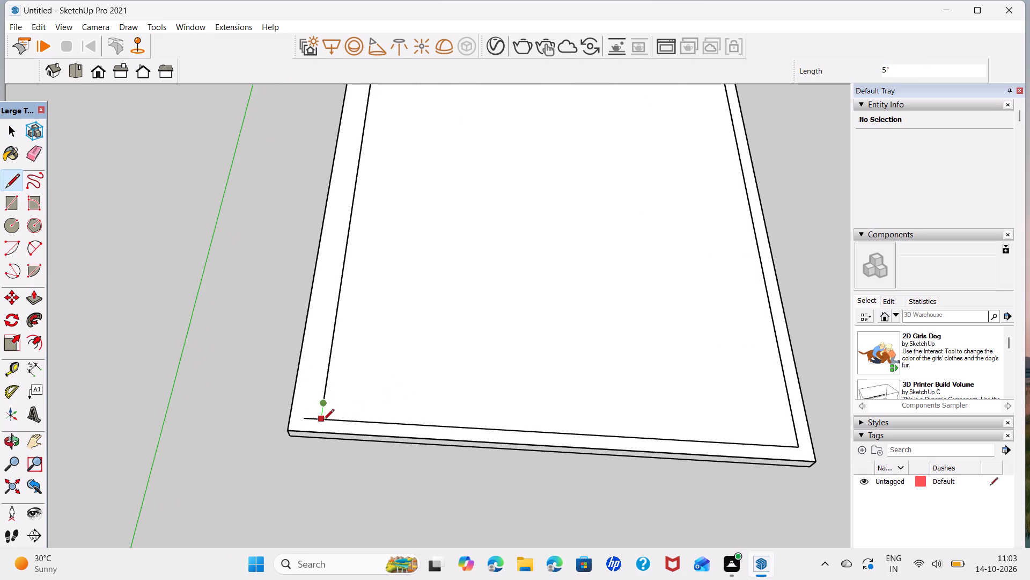
click(323, 421)
key(space)
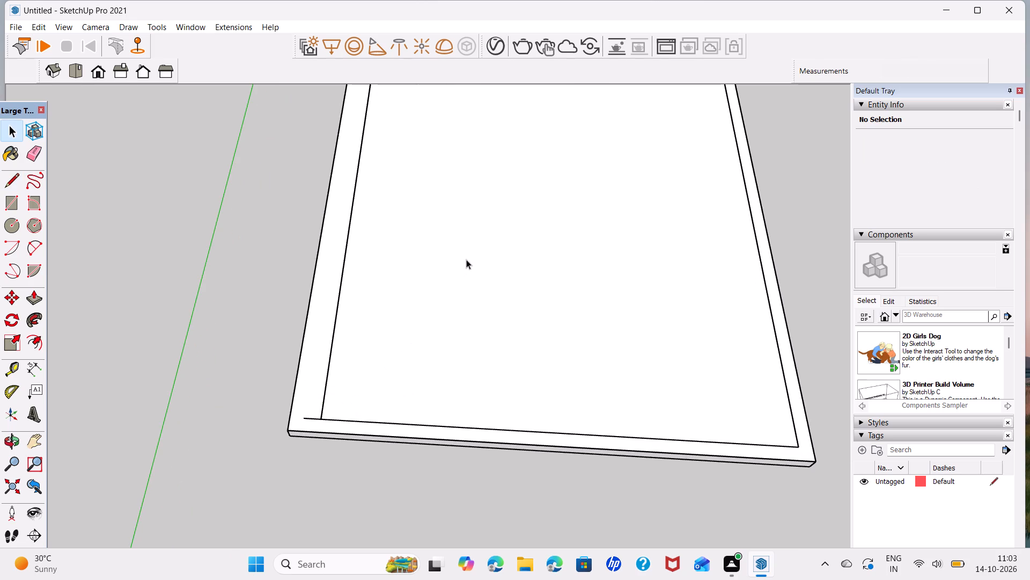
middle_drag(474, 255, 432, 408)
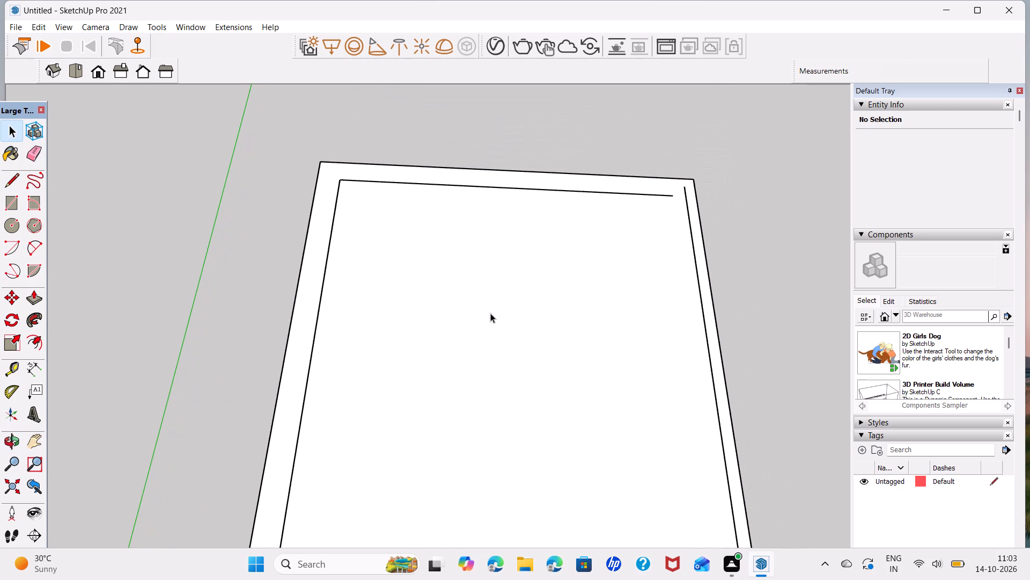
key(l)
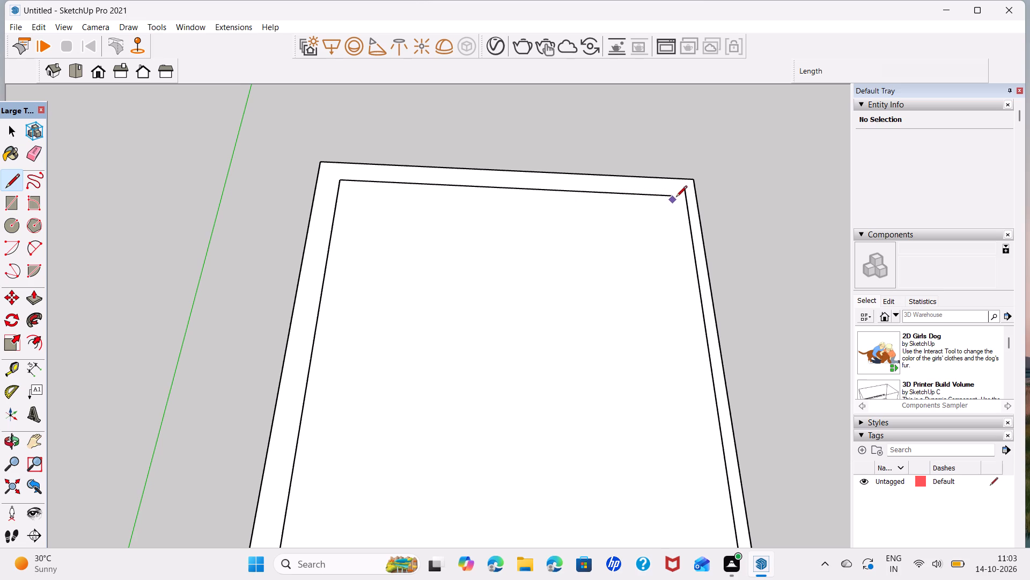
click(676, 198)
click(686, 198)
key(space)
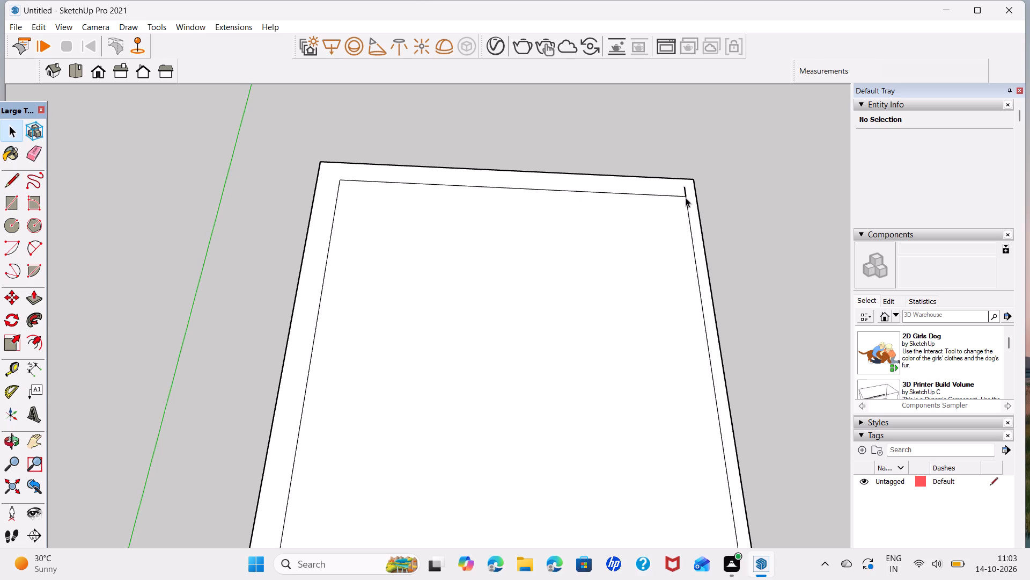
Delete the two leftover edge stubs projecting past the inner outline at its opposite corners.
click(686, 192)
key(Delete)
scroll(441, 296, down, 3)
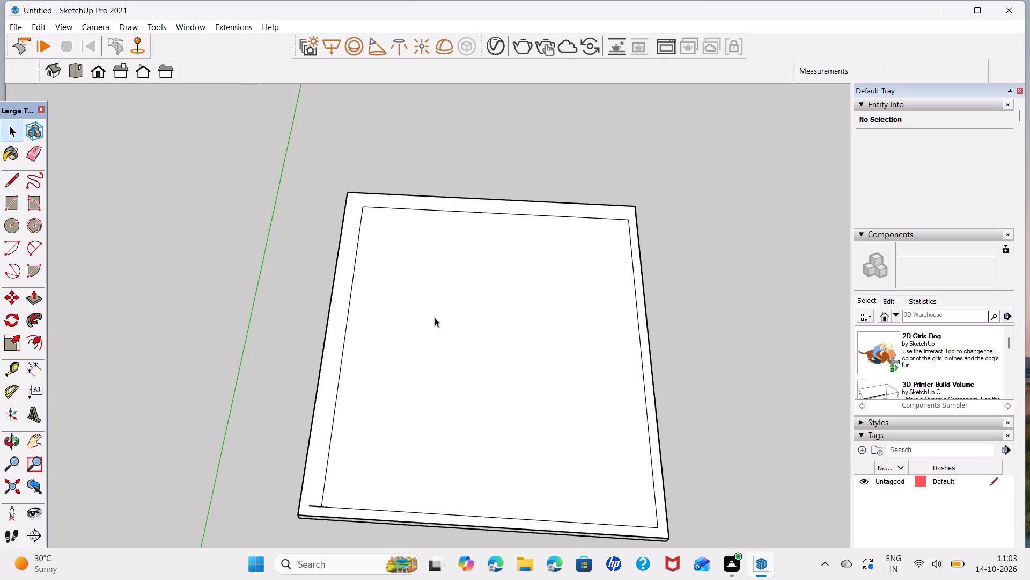
click(312, 506)
key(Delete)
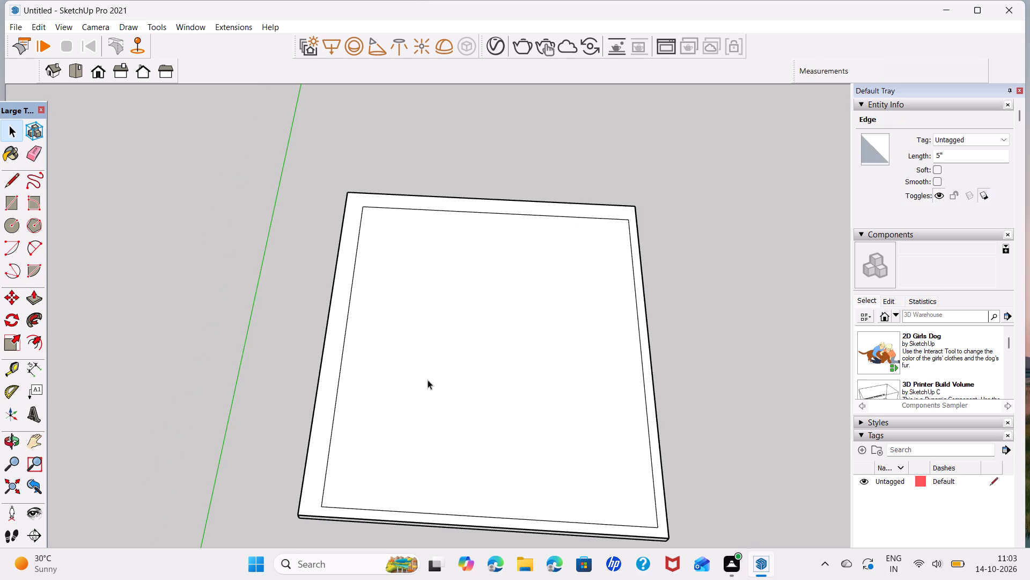
Delete the floor face enclosed by the inner outline, keeping only the wall ring.
click(362, 451)
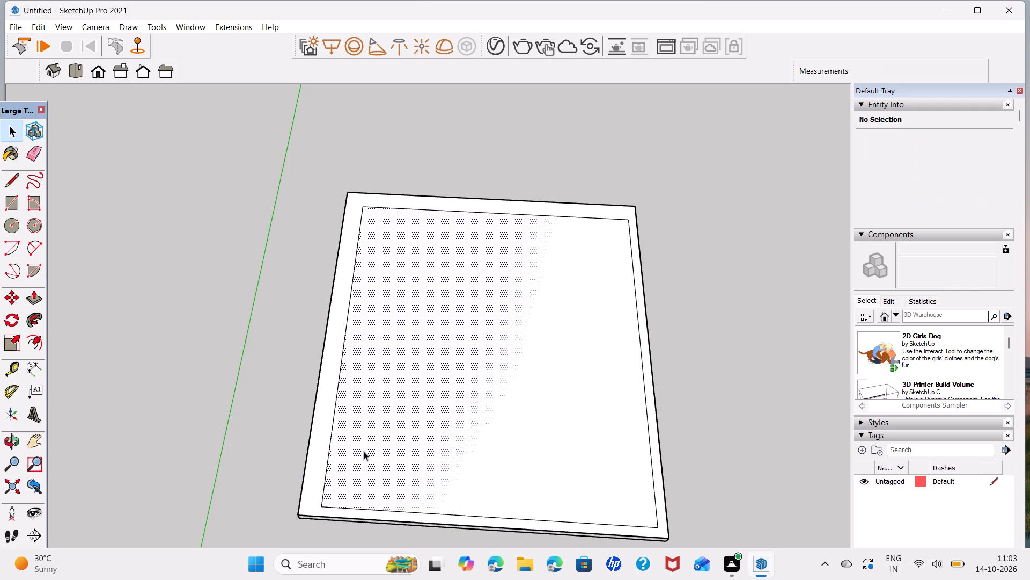
key(Delete)
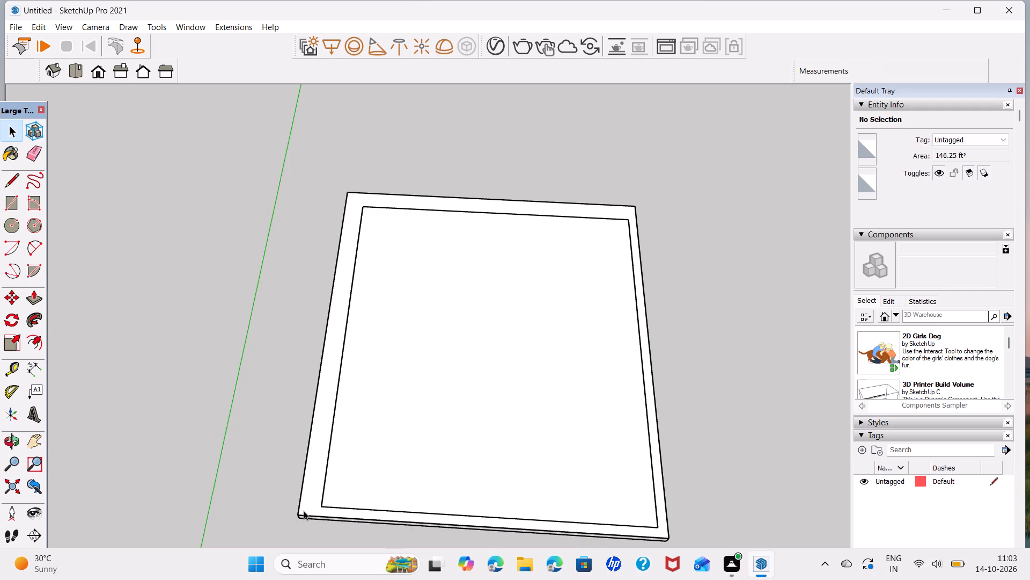
Draw two 4" lines from the near inner corners to the outer edges, separating the near wall strip from the ring.
key(l)
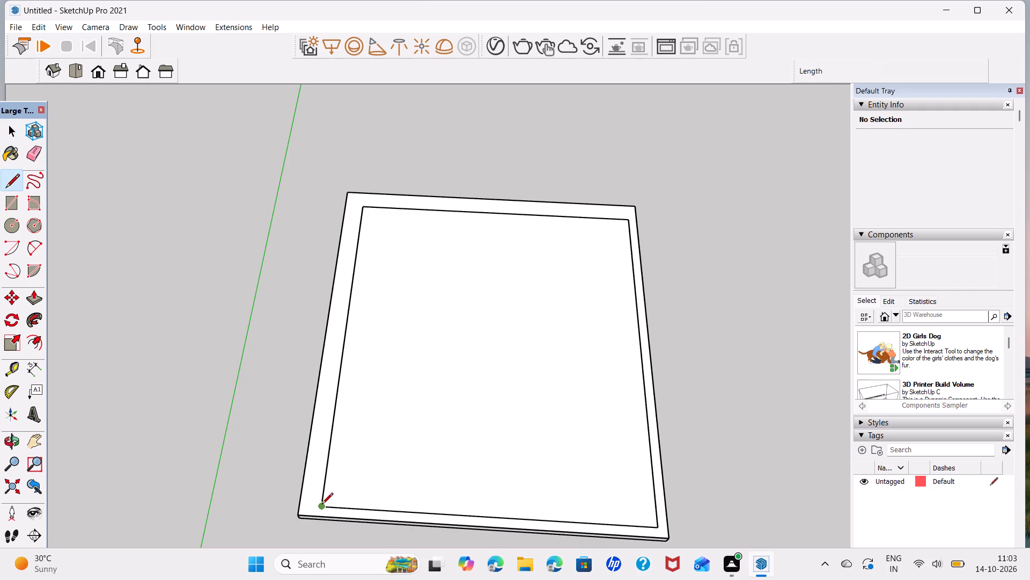
click(321, 504)
click(318, 519)
key(space)
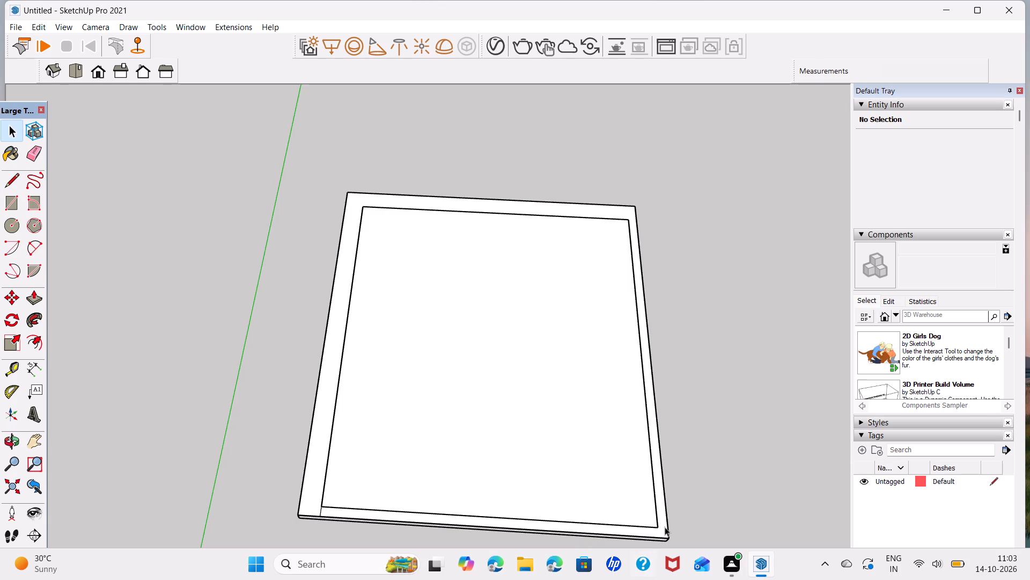
key(l)
click(655, 529)
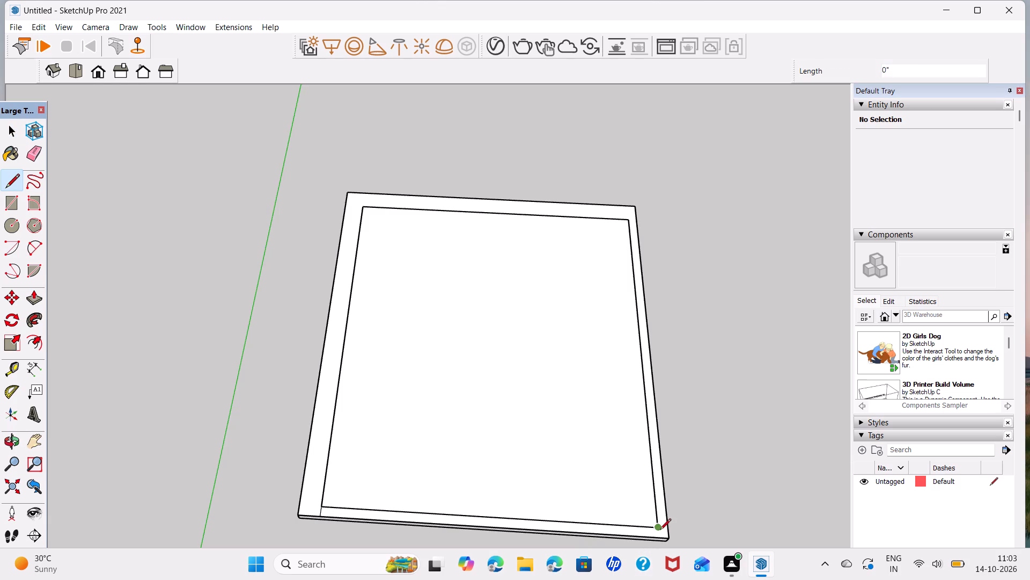
click(666, 528)
key(space)
Push/Pull the U-shaped wall outline face up 10', leaving the near strip flat.
click(322, 461)
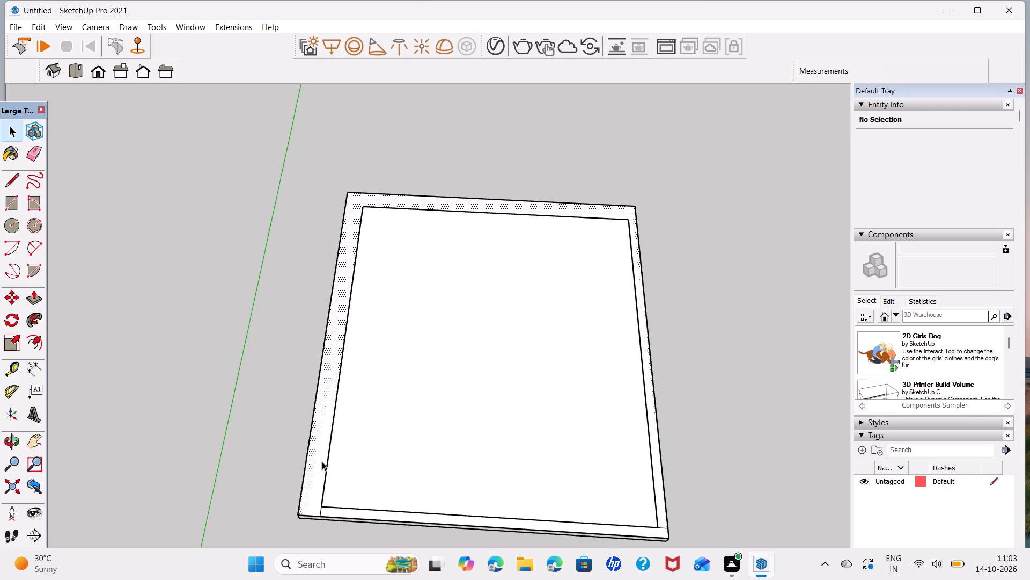
key(p)
click(317, 465)
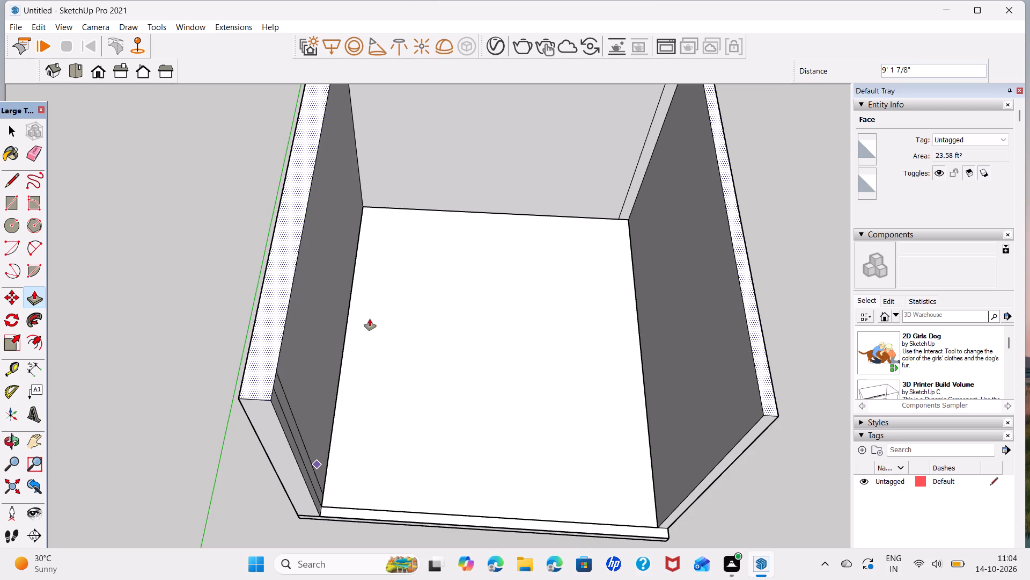
text(10')
key(Return)
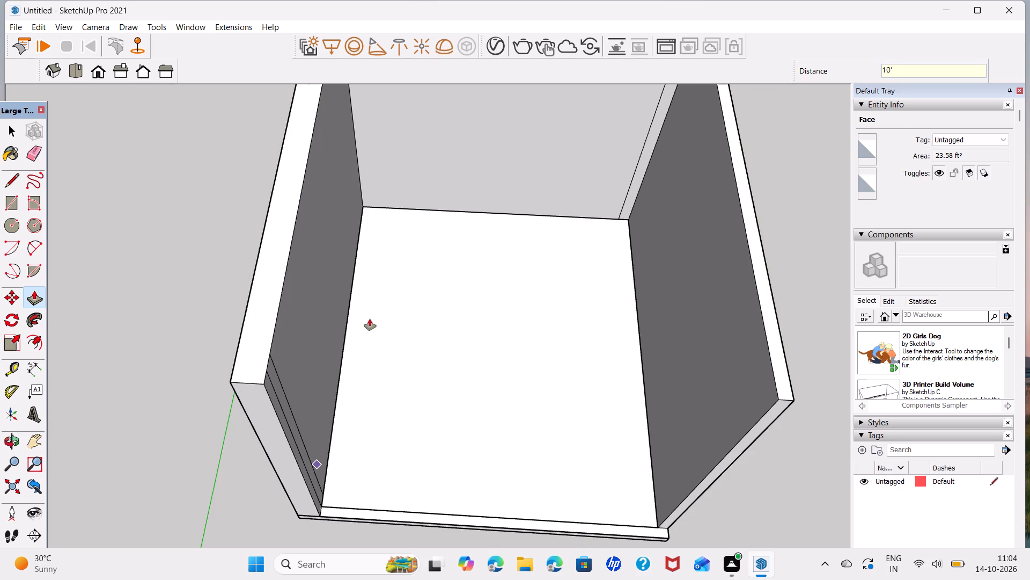
key(space)
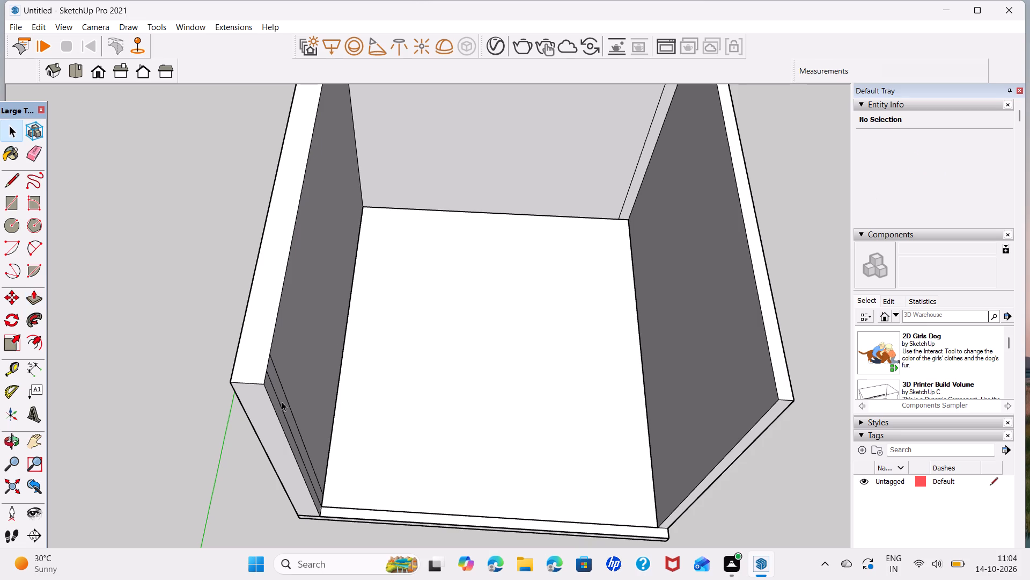
Delete the three leftover vertical edges on the inner wall faces, two near the 9" wall's open end and one beside the back corner.
click(292, 412)
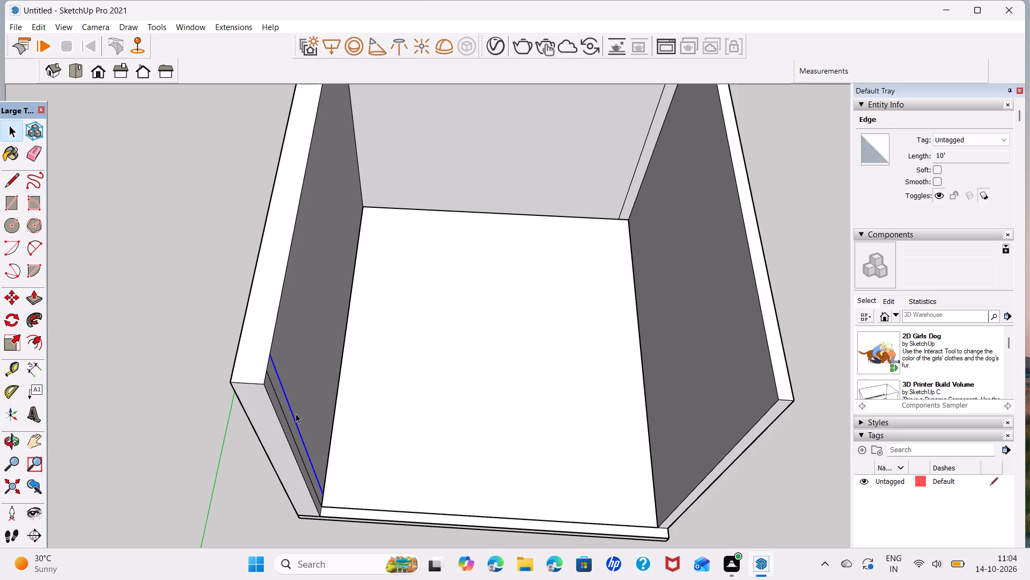
key(Delete)
click(286, 418)
key(Delete)
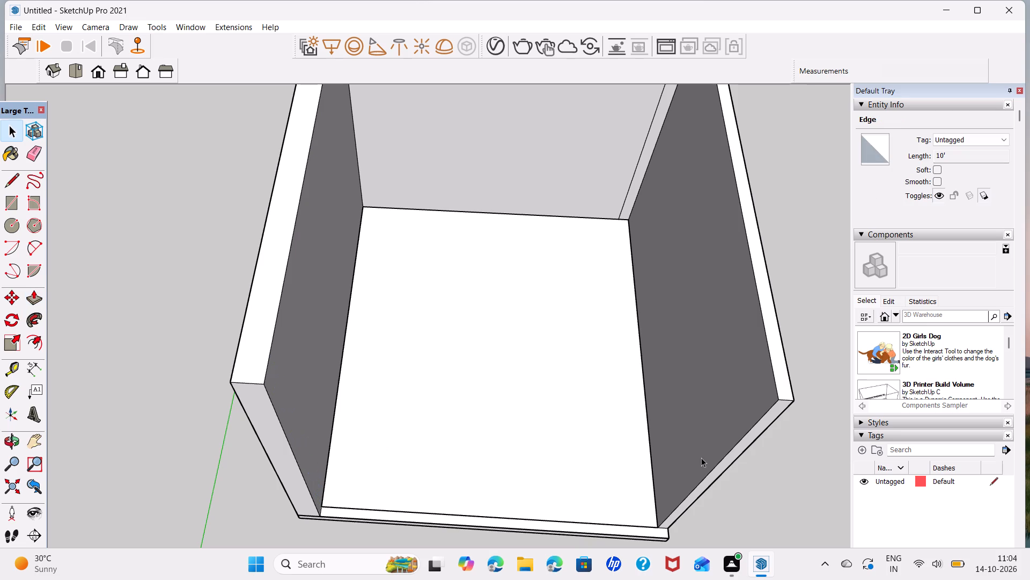
click(631, 177)
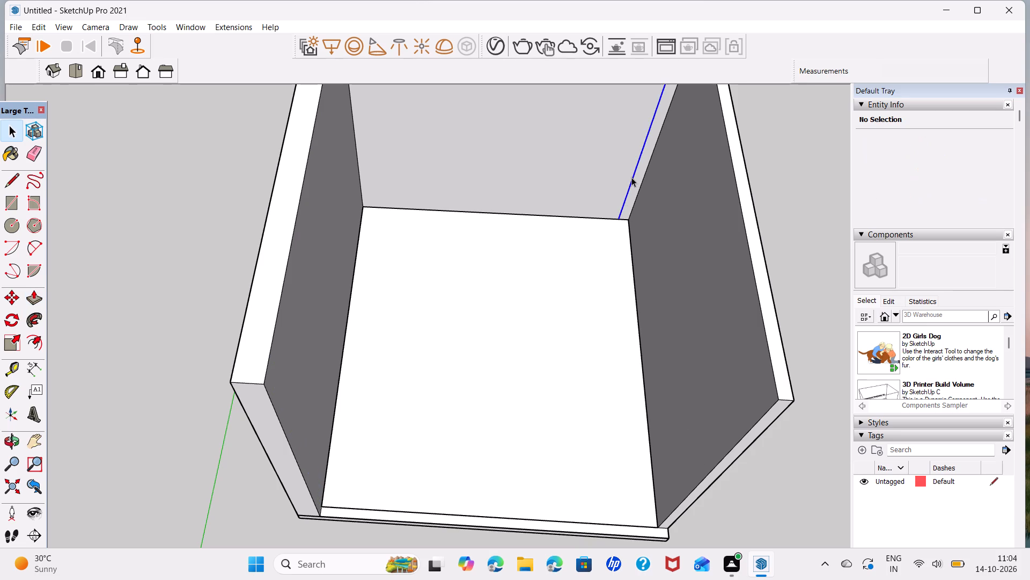
key(Delete)
Delete the floor slab group between the walls.
scroll(387, 353, down, 2)
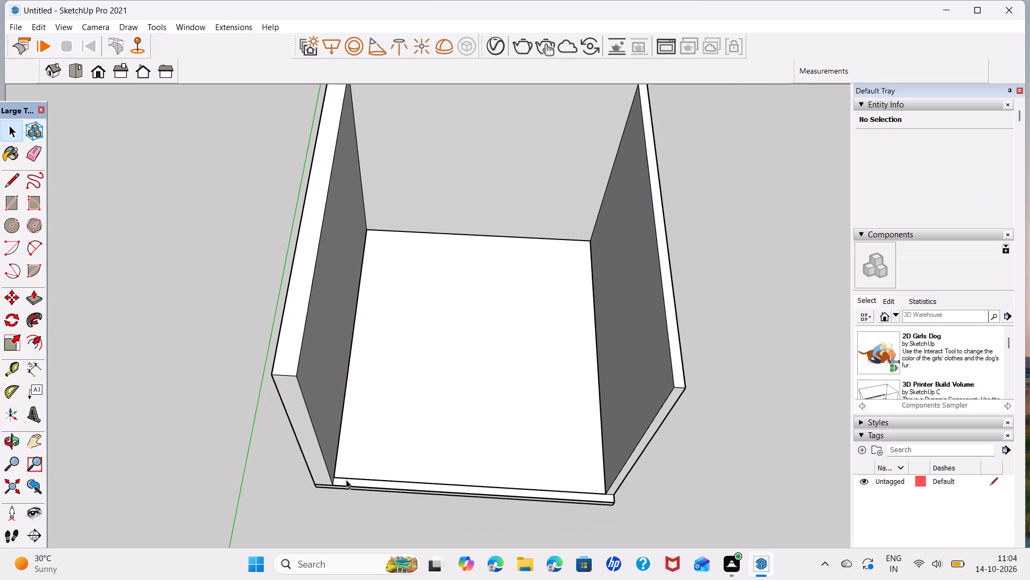
scroll(657, 426, down, 4)
middle_drag(685, 396, 698, 262)
click(570, 396)
key(Delete)
Select all the connected wall geometry and make it a group.
triple_click(660, 403)
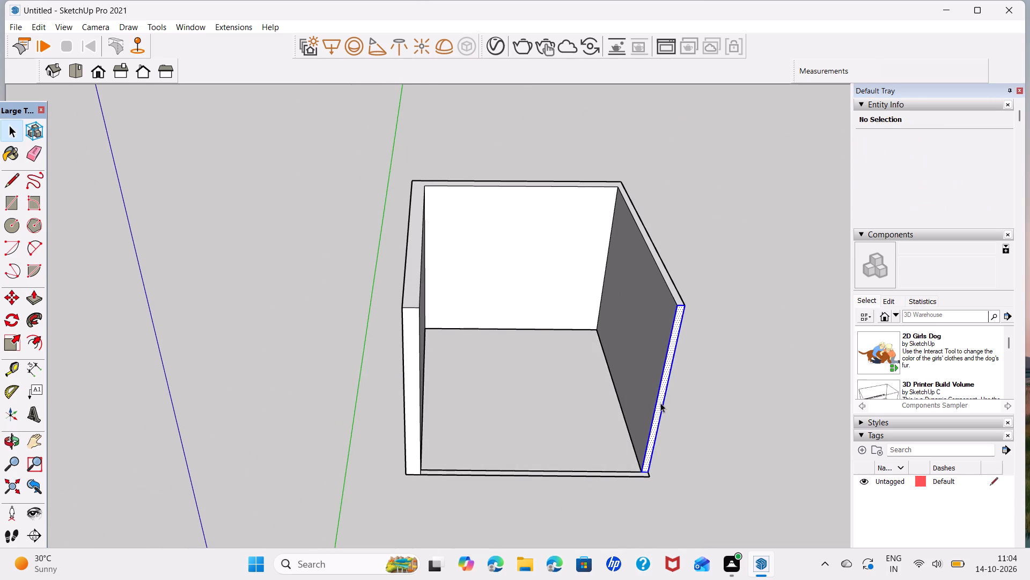
right_click(660, 403)
click(781, 268)
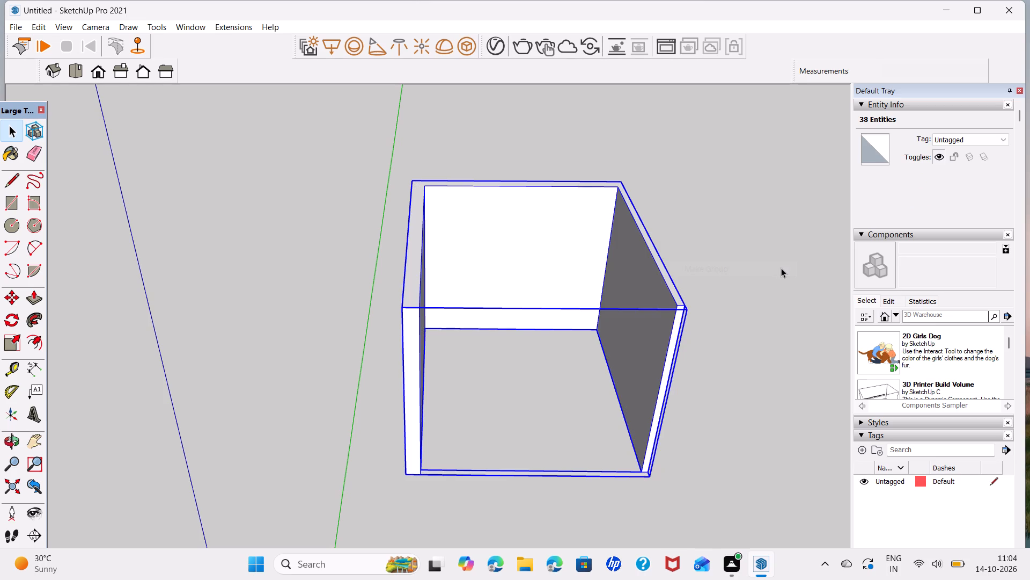
click(751, 285)
Draw a 7' by 2' rectangle at floor level along the back wall, starting from its inner corner with the 9" side wall.
middle_drag(612, 306, 574, 273)
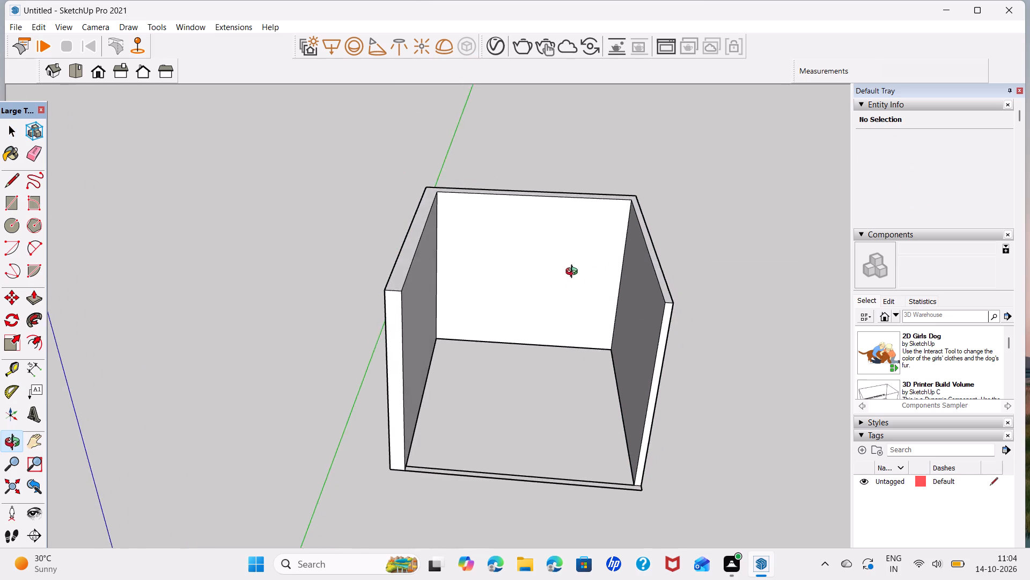
middle_drag(574, 273, 568, 227)
scroll(457, 408, up, 3)
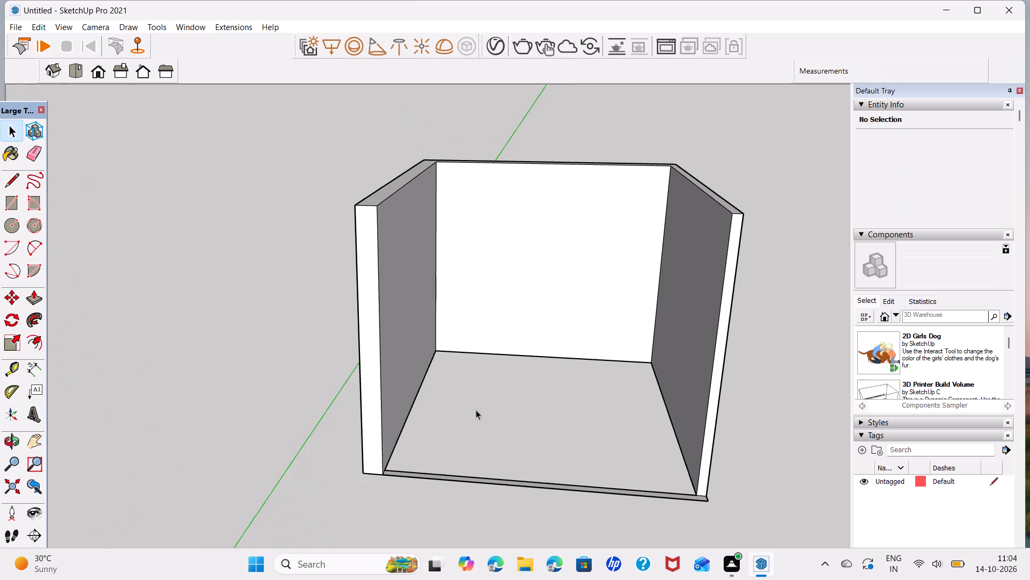
middle_drag(510, 407, 519, 451)
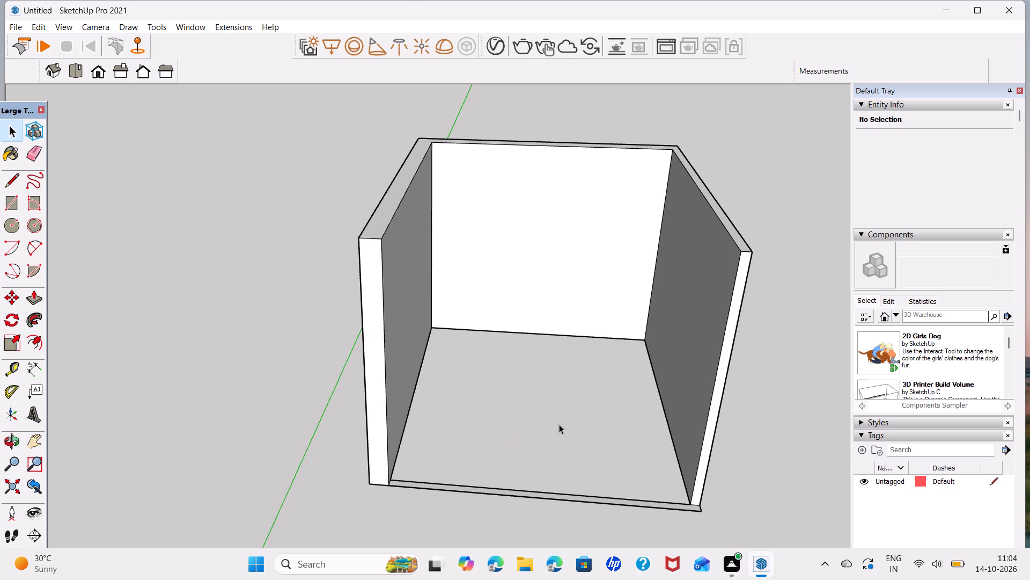
scroll(416, 315, up, 3)
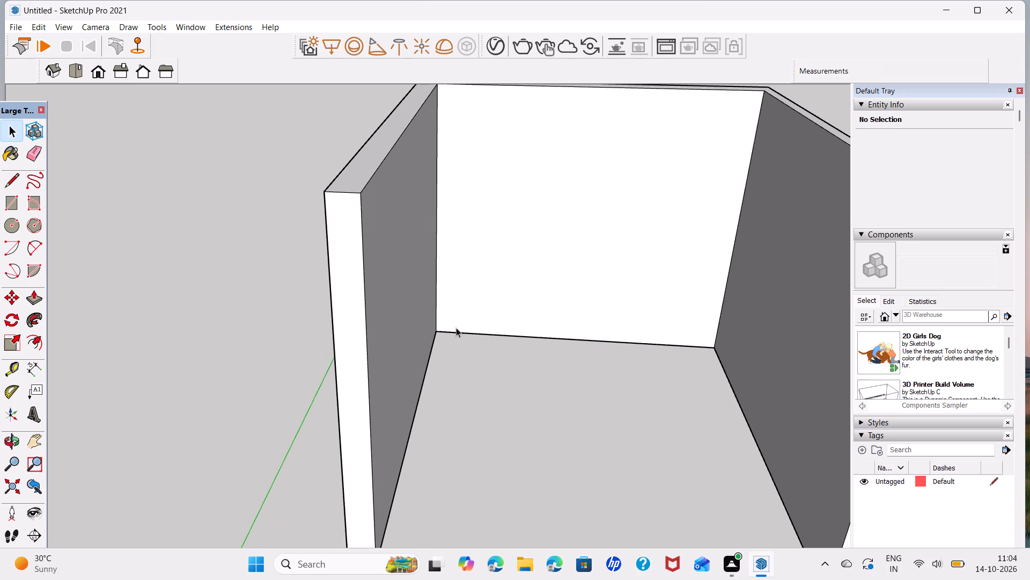
middle_drag(456, 328, 461, 390)
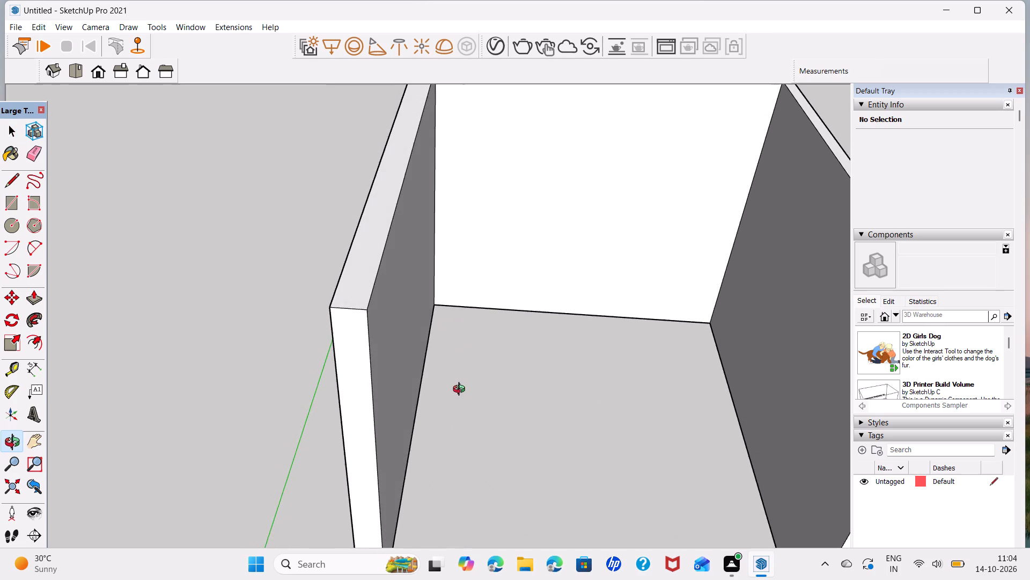
middle_drag(461, 390, 466, 395)
key(r)
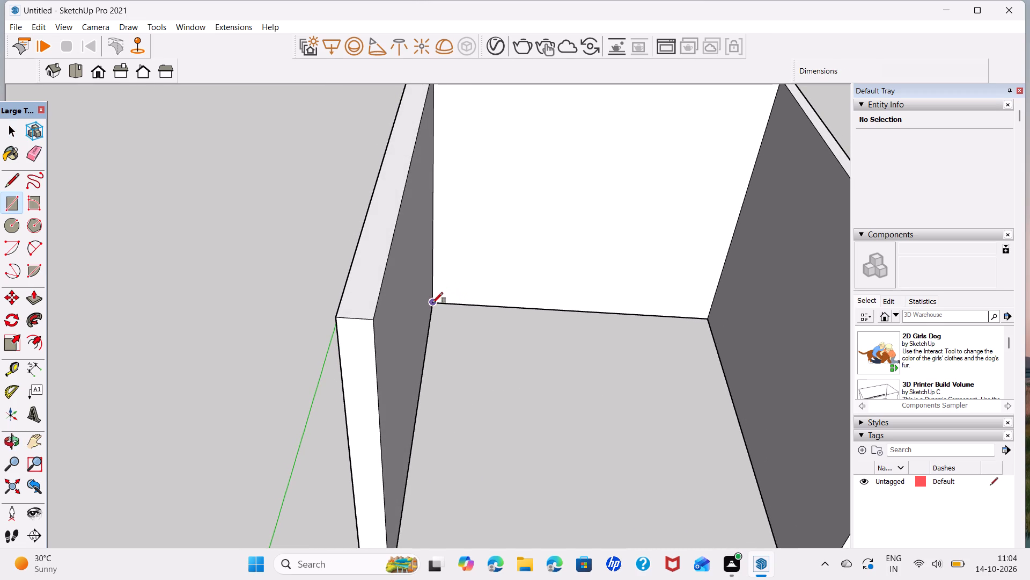
click(432, 303)
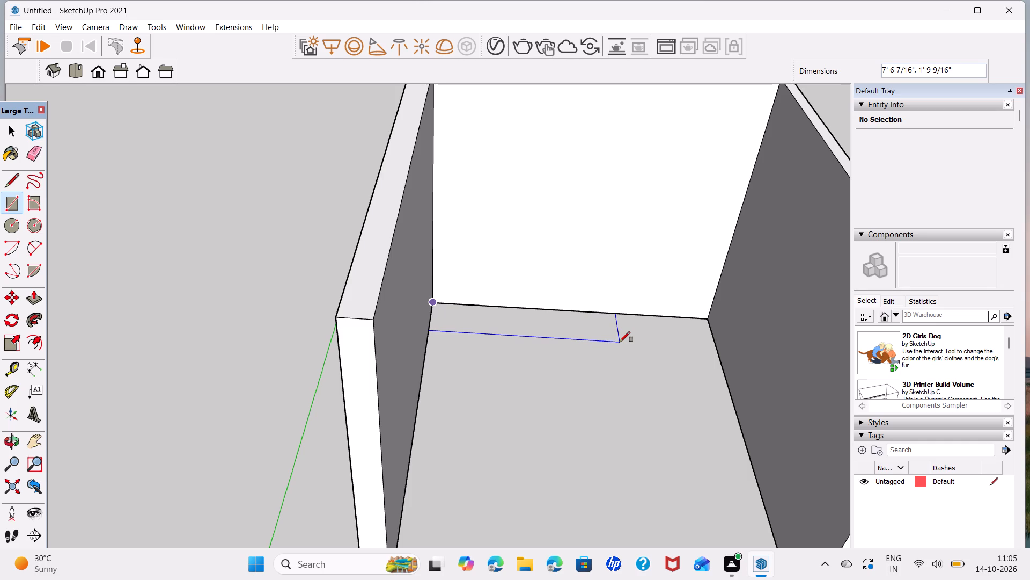
text(7')
key(comma)
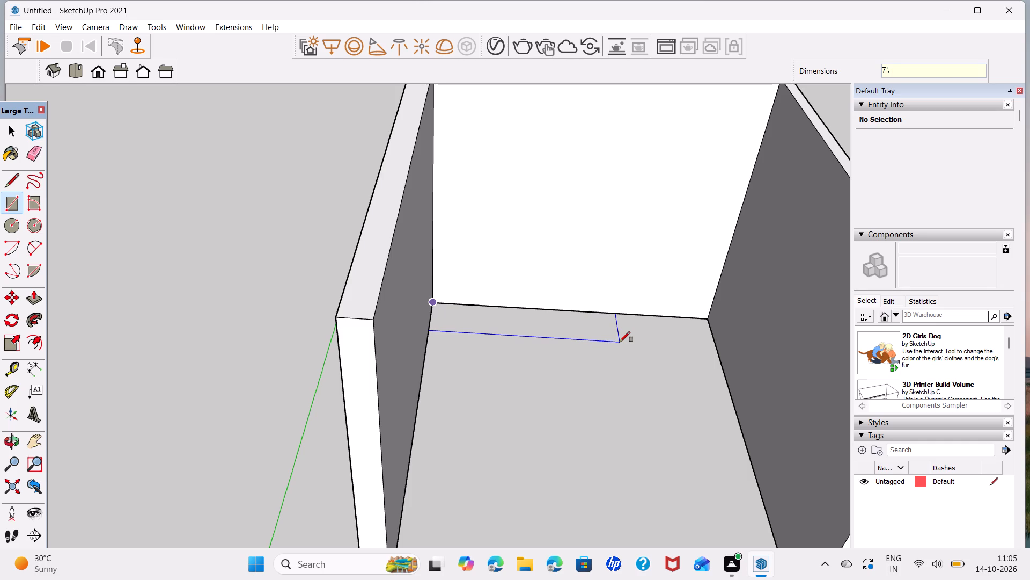
text(2')
key(Return)
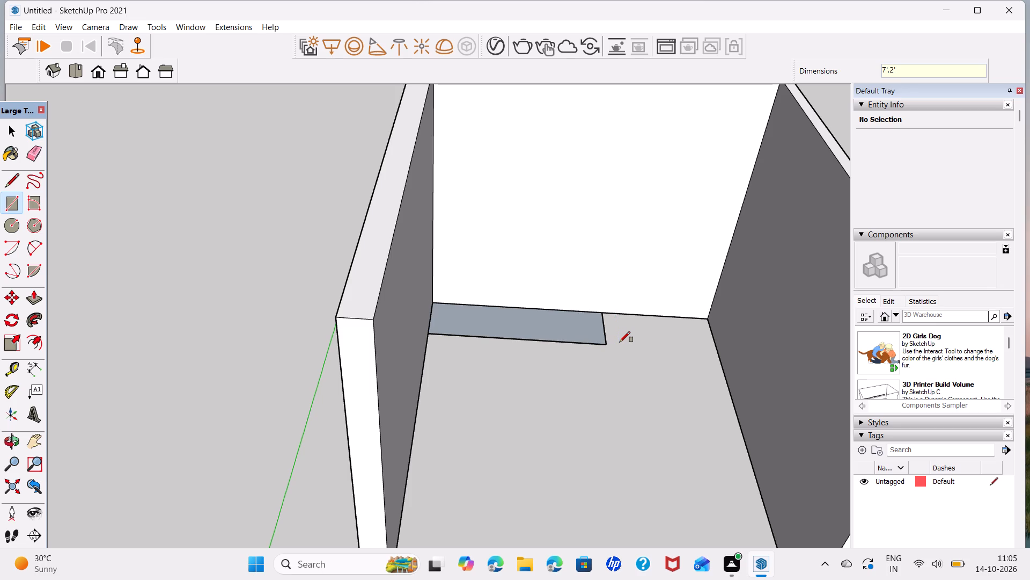
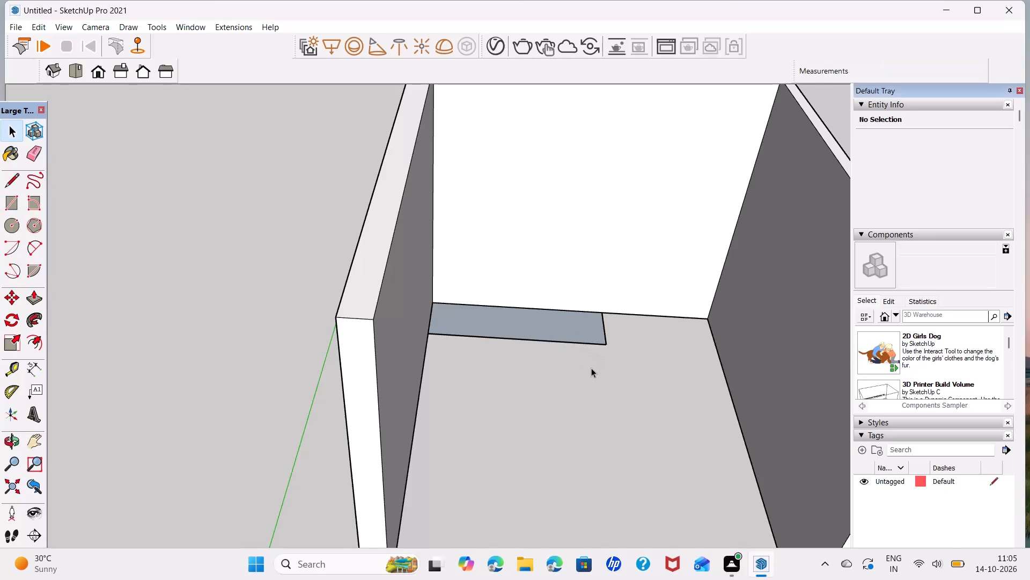
Reverse the face of the 7' by 2' floor rectangle along the back wall.
scroll(591, 368, down, 4)
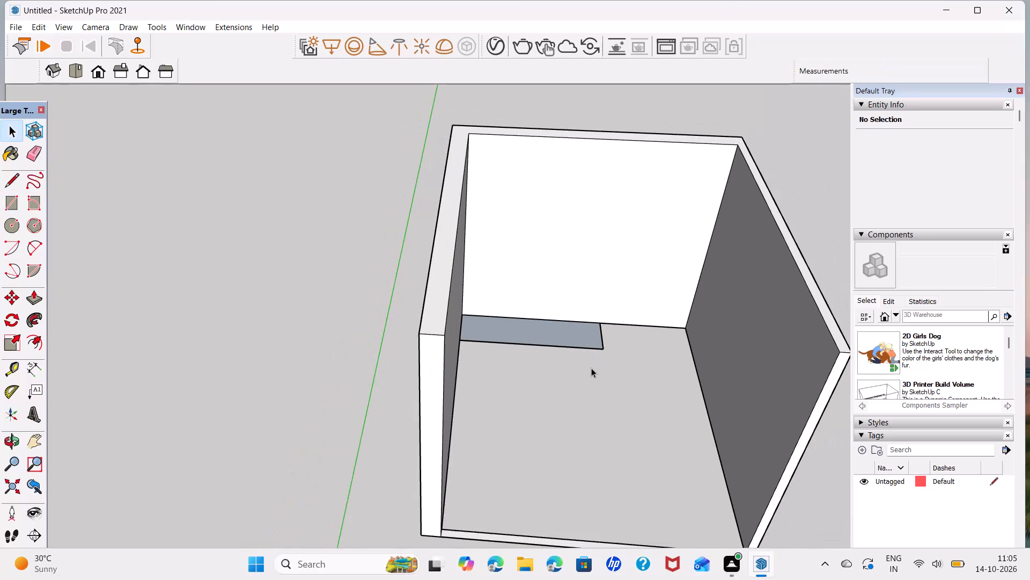
middle_drag(599, 387, 563, 250)
middle_drag(522, 294, 521, 301)
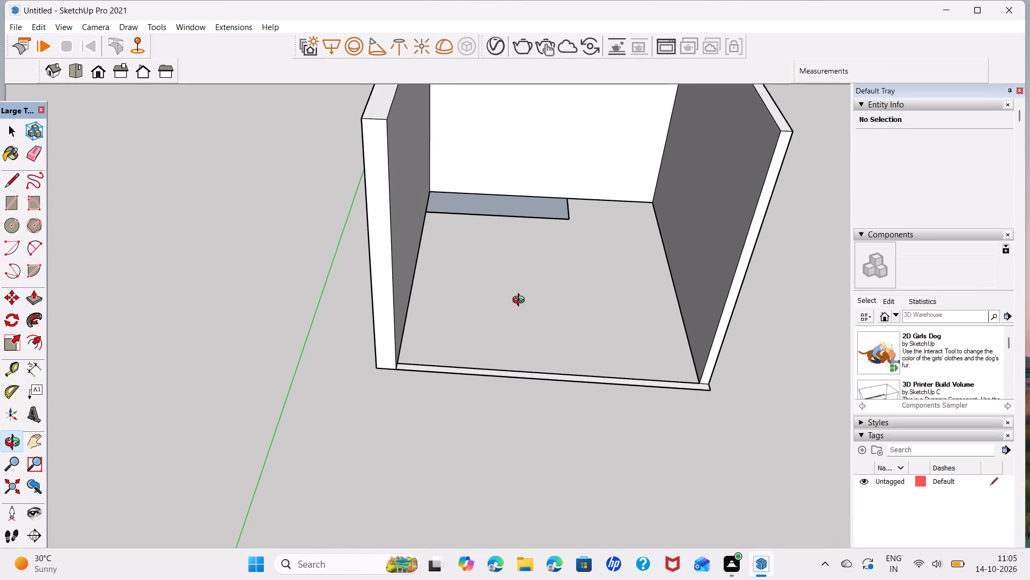
middle_drag(521, 301, 579, 396)
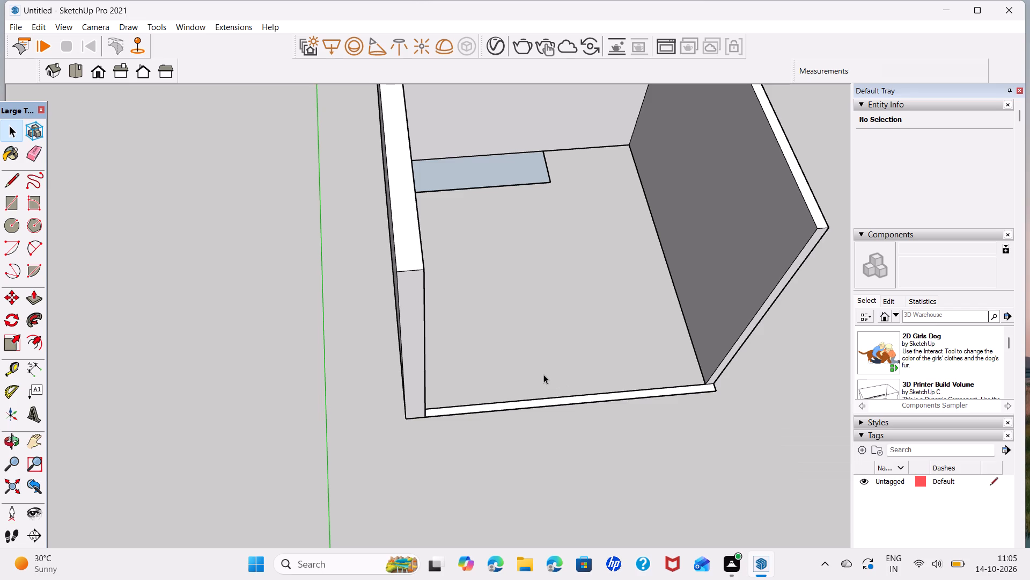
middle_drag(547, 366, 403, 376)
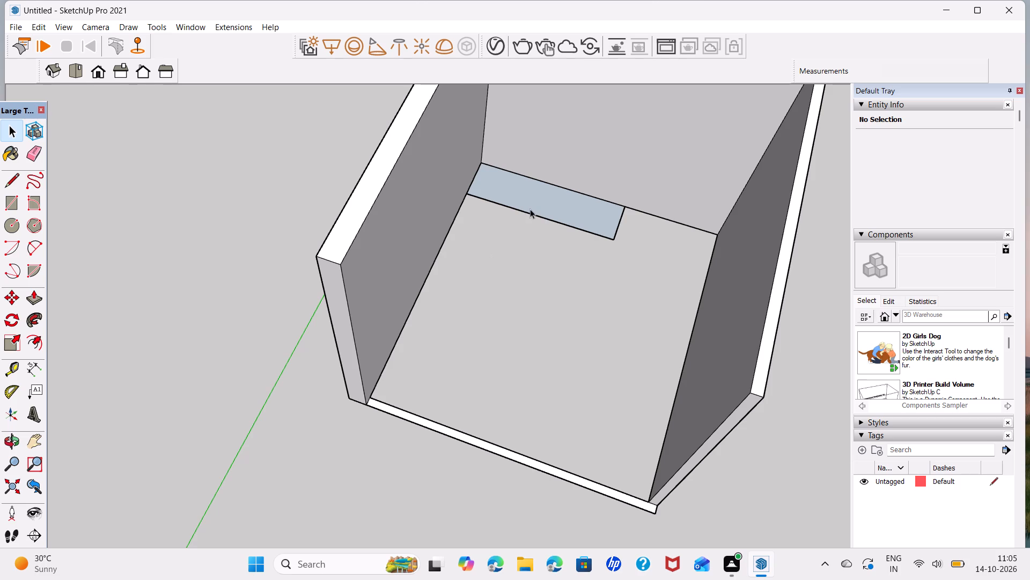
shift+middle_drag(529, 236, 481, 329)
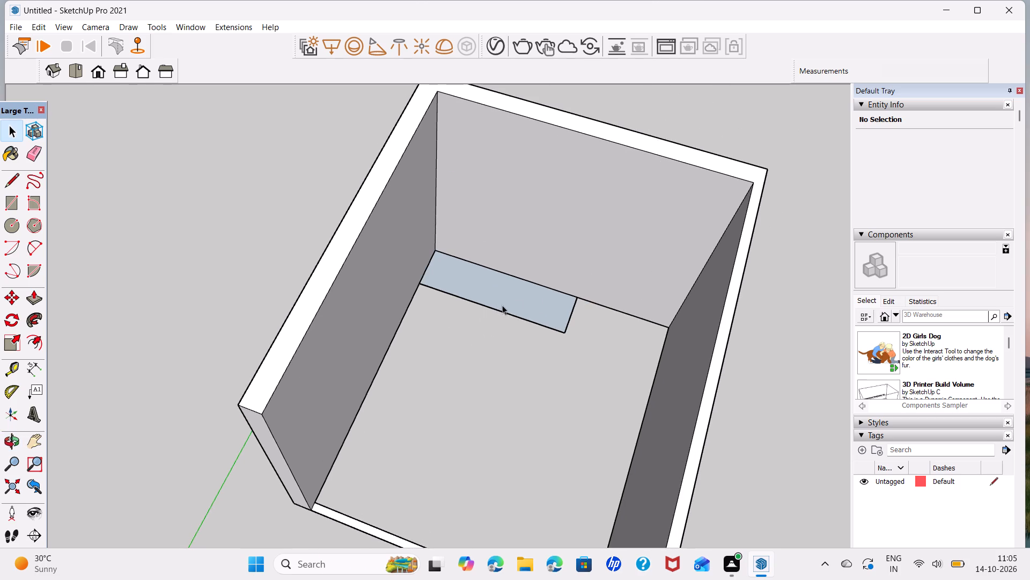
right_click(513, 301)
click(566, 429)
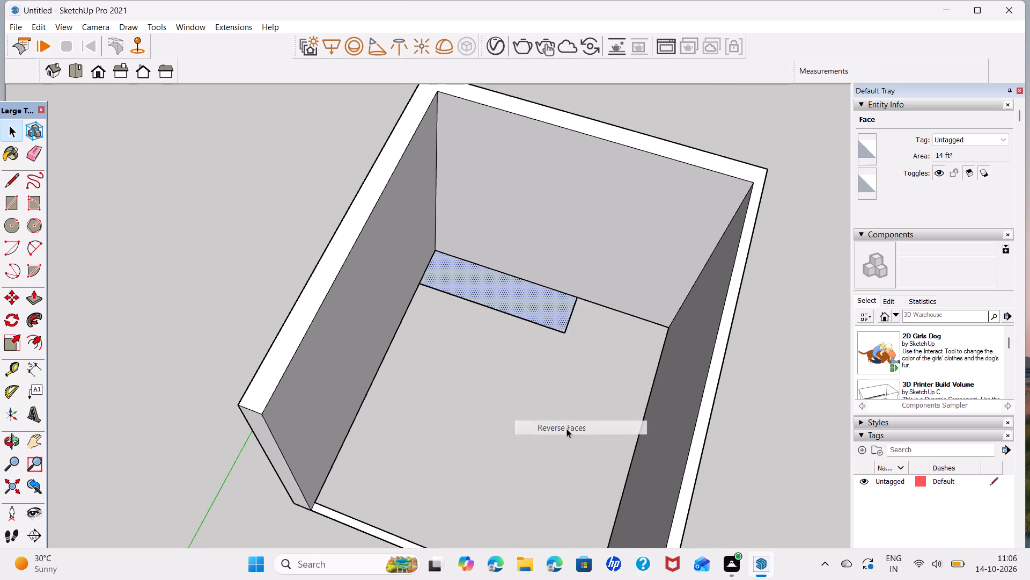
Push/Pull the 7' by 2' rectangle upward 8' to form a box against the back wall.
key(p)
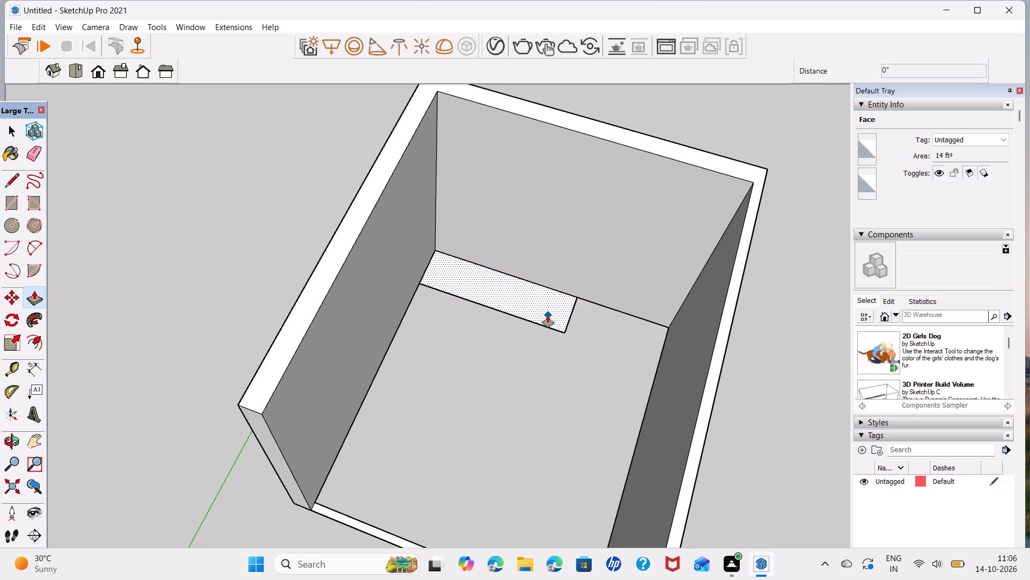
click(548, 316)
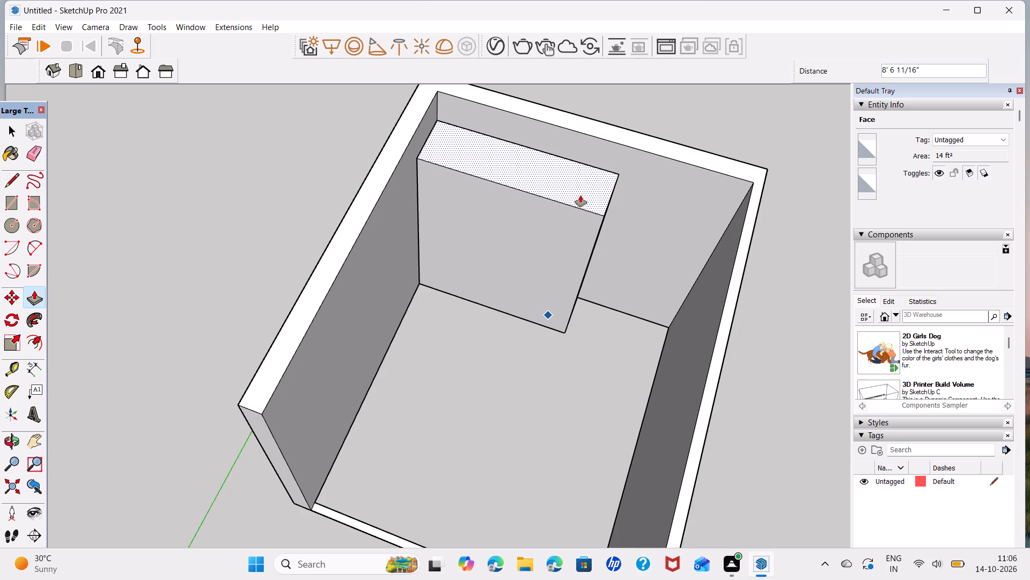
text(8')
key(Return)
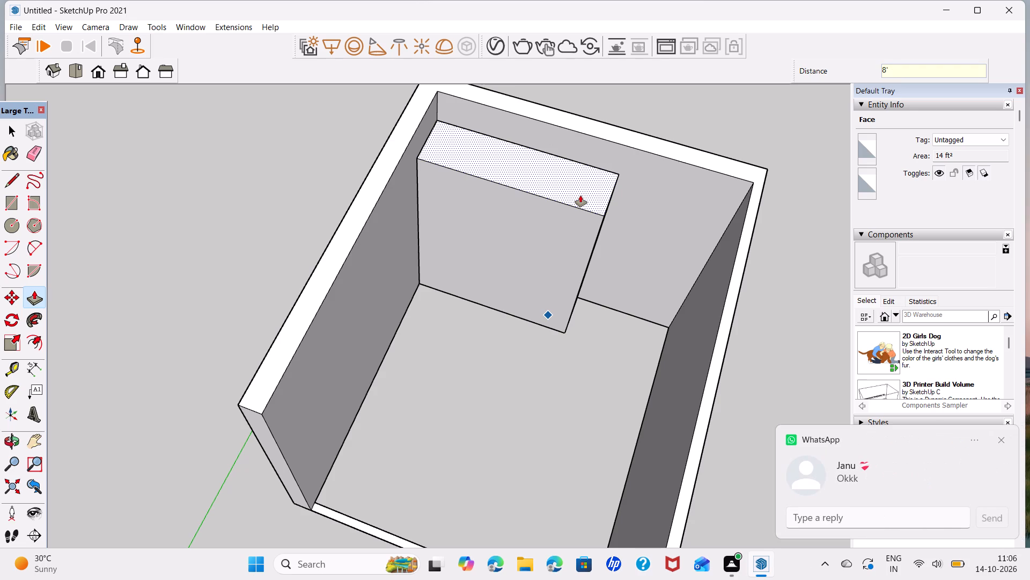
key(space)
Raise the top face of the box by another 6" with Push/Pull.
middle_drag(565, 285, 648, 104)
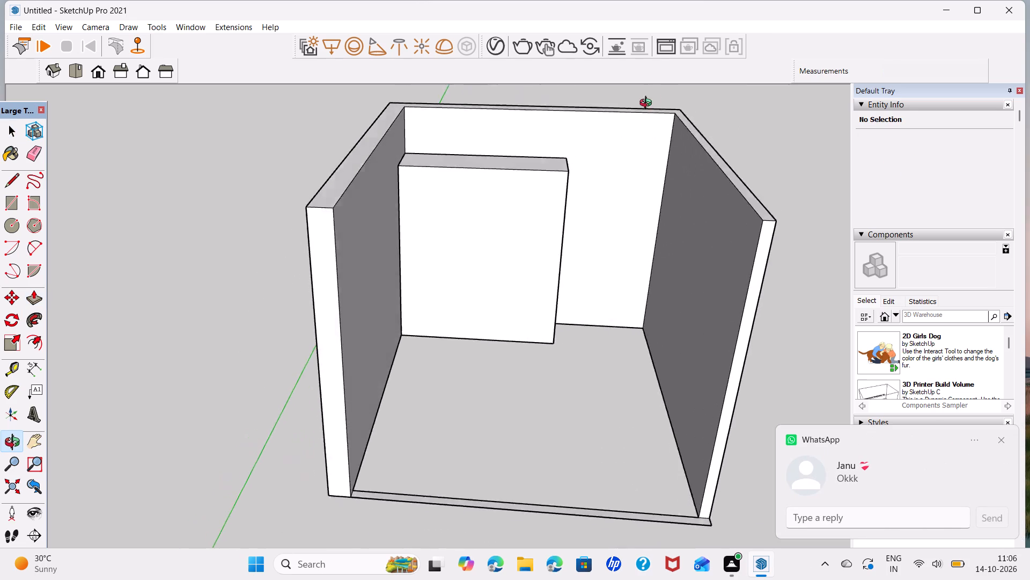
middle_drag(648, 104, 642, 43)
scroll(509, 162, up, 5)
middle_drag(462, 192, 462, 202)
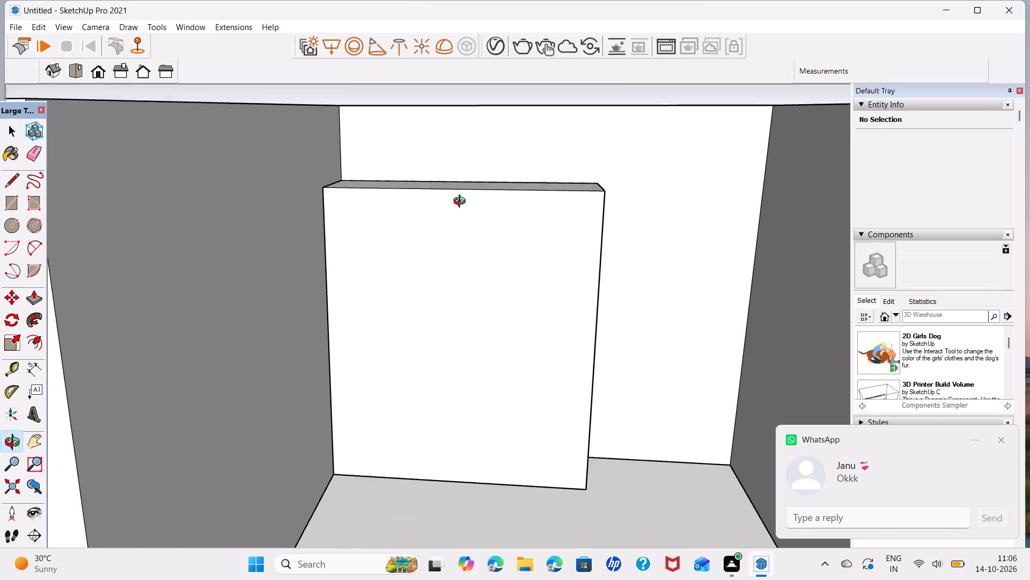
middle_drag(462, 202, 462, 227)
click(533, 194)
key(p)
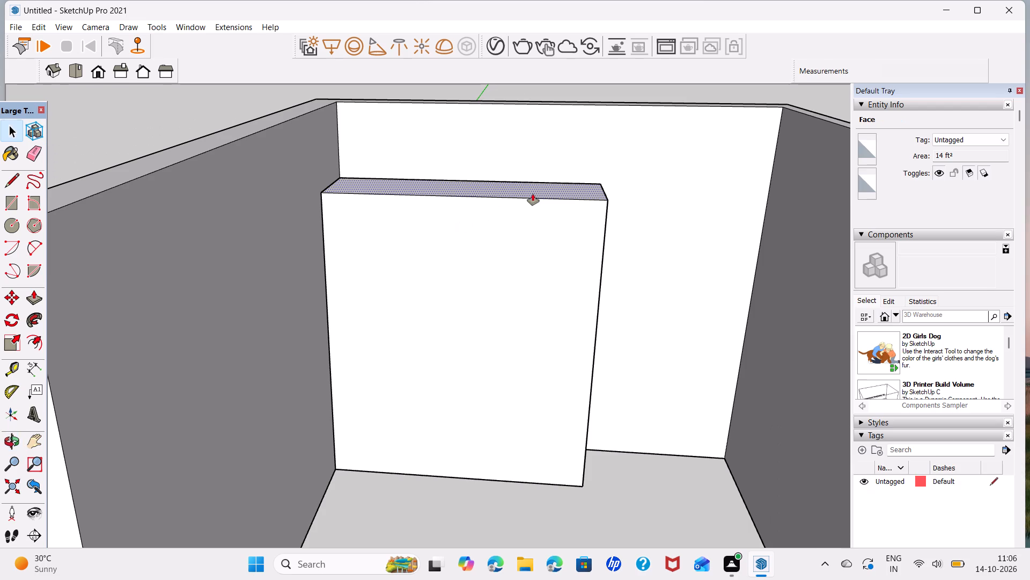
click(533, 194)
key(6)
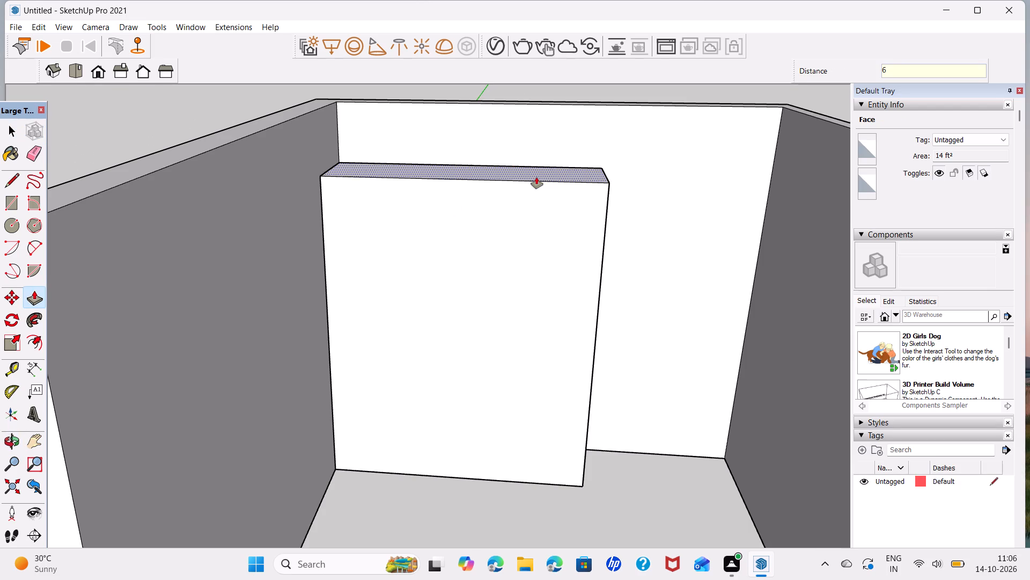
key(Return)
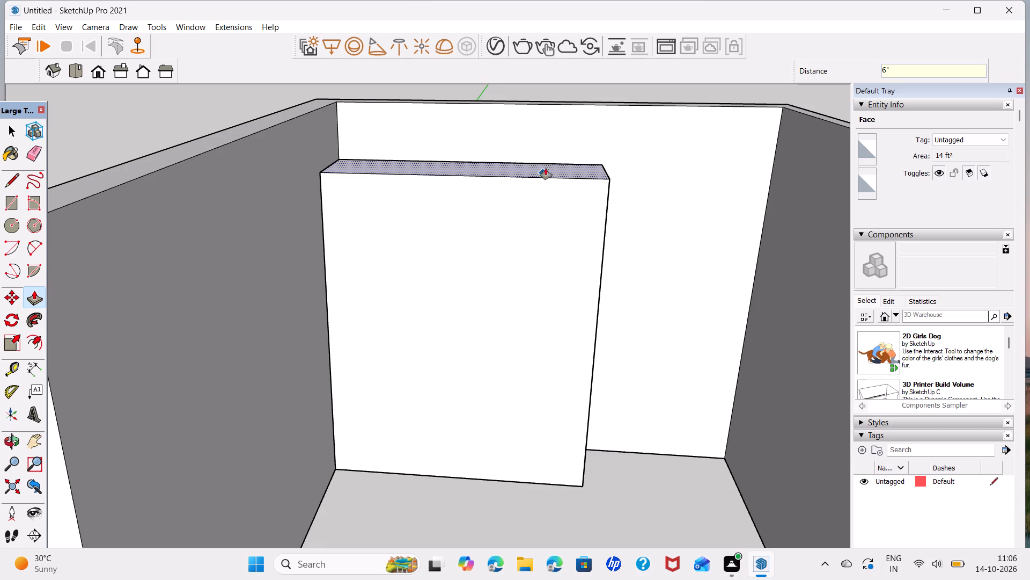
key(space)
Place a horizontal guide on the back wall 3'6" above its bottom edge, using the Tape Measure.
middle_drag(403, 346, 415, 354)
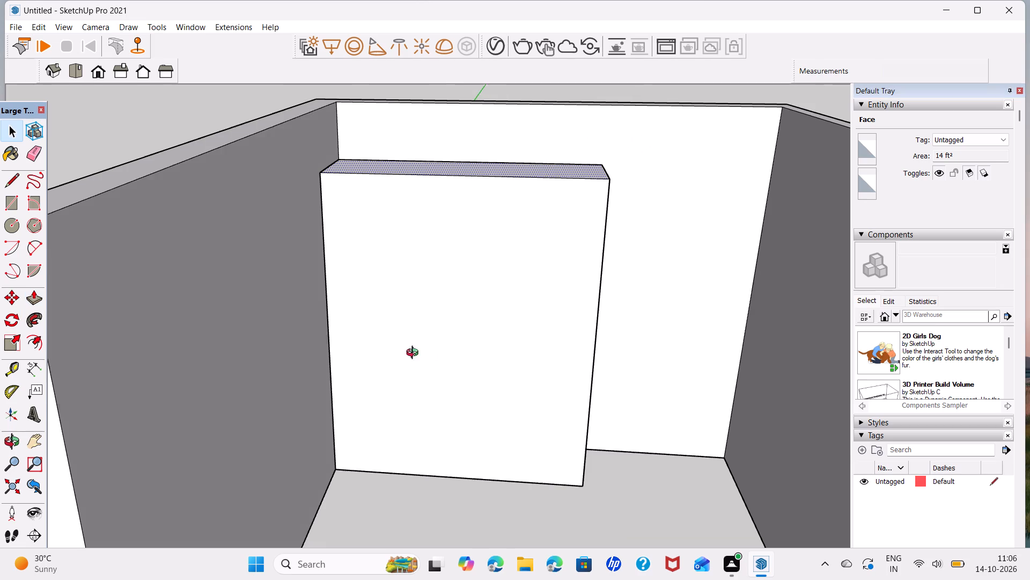
middle_drag(415, 354, 440, 352)
shift+middle_drag(446, 337, 387, 297)
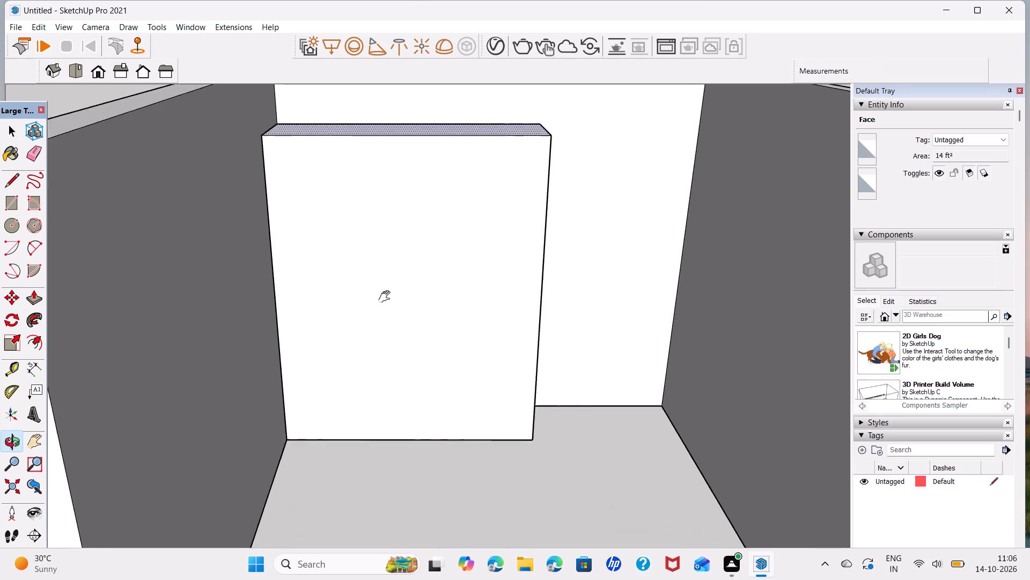
shift+middle_drag(387, 297, 172, 351)
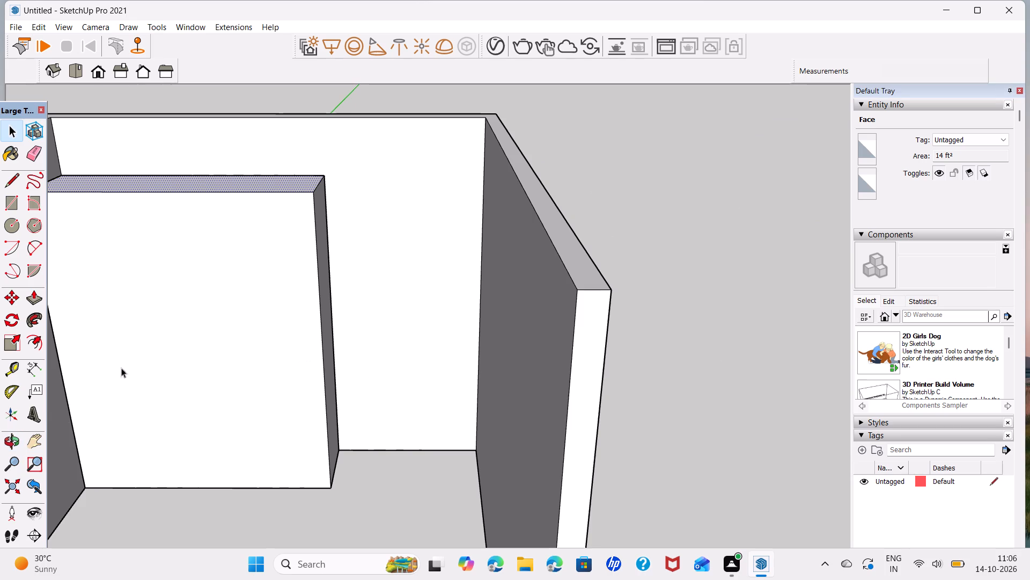
click(10, 373)
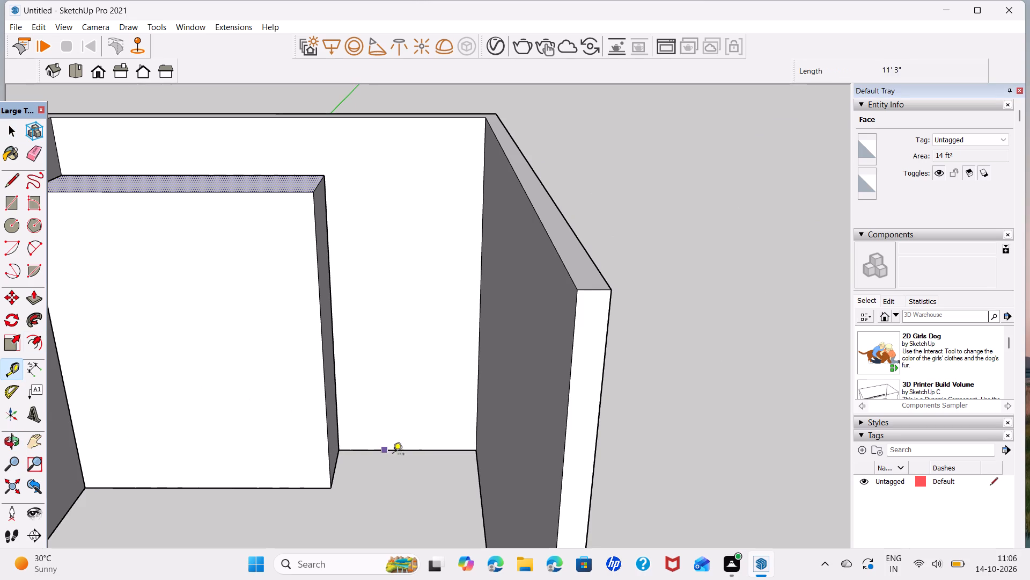
click(417, 450)
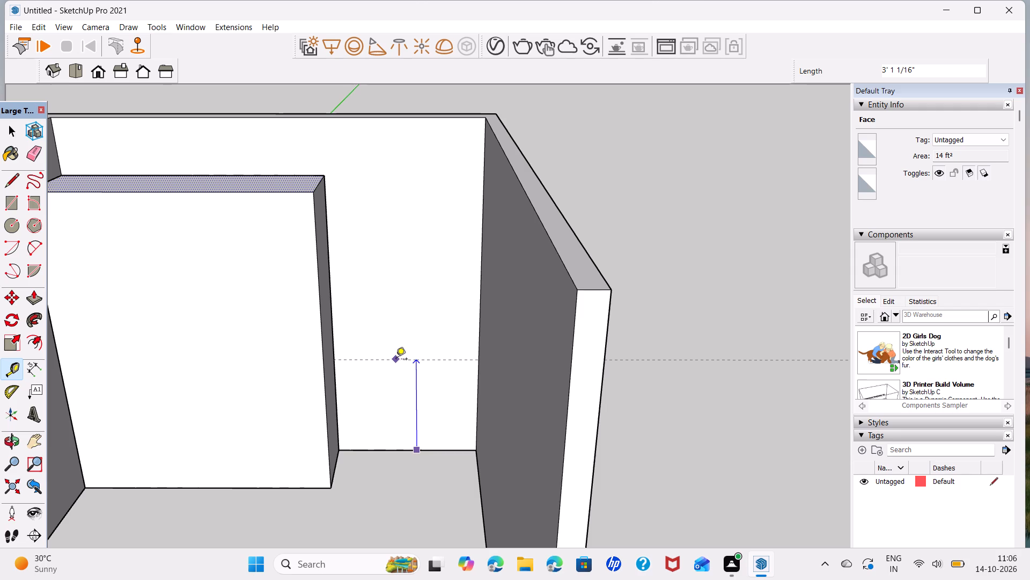
key(3)
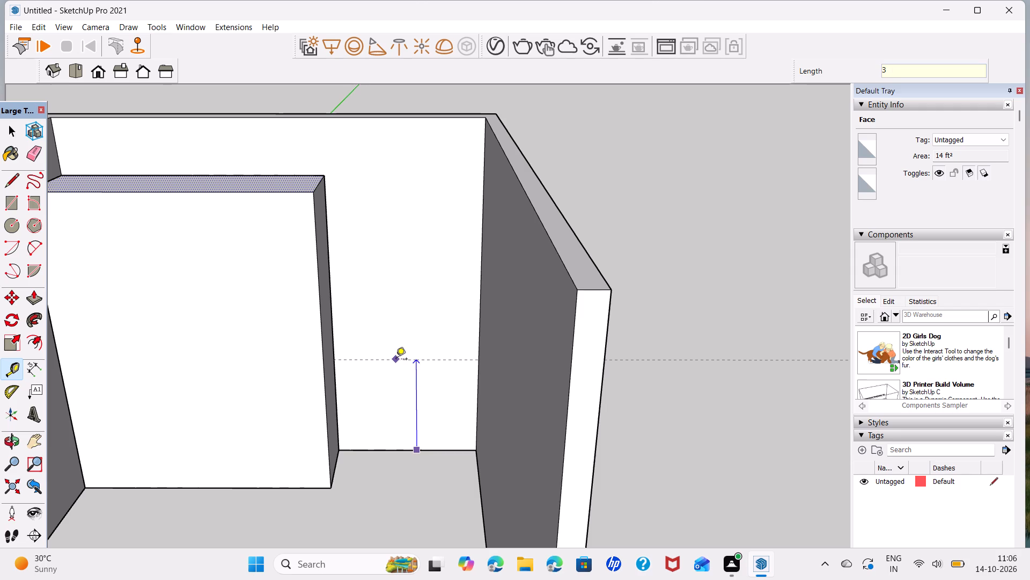
key(apostrophe)
key(6)
key(Return)
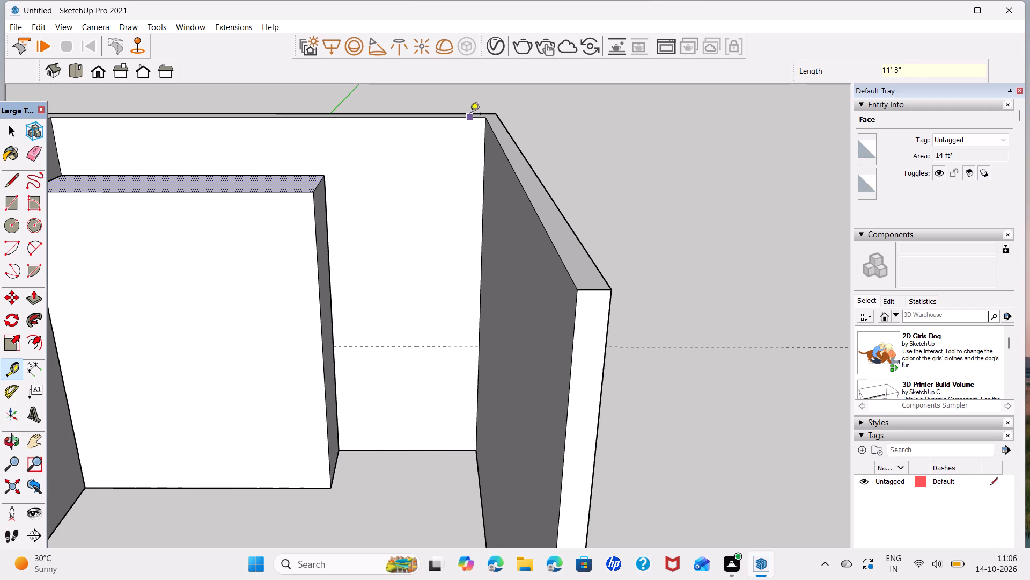
Place a second horizontal guide on the back wall 3'6" below its top inner edge.
click(470, 120)
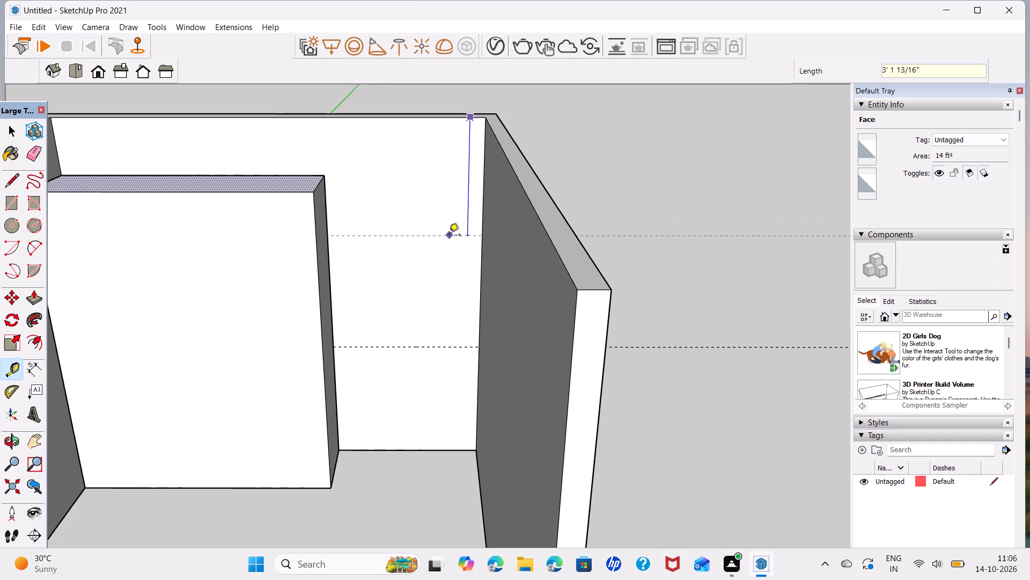
text(3'6)
key(Return)
key(space)
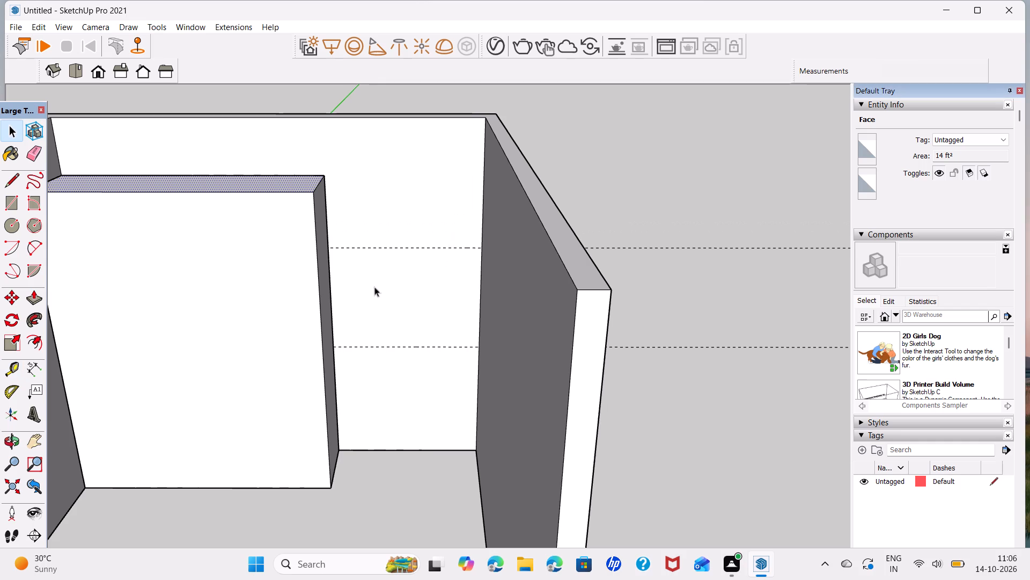
Inside the wall group, draw a window rectangle about 3'7" by 3' on the back wall between the two guides, beside the box.
triple_click(427, 206)
click(427, 206)
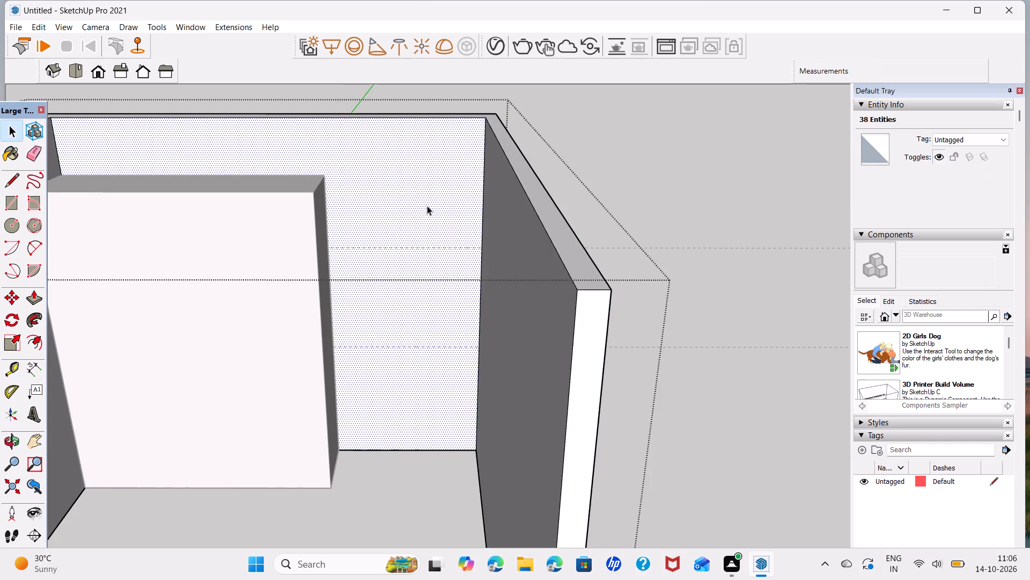
click(19, 198)
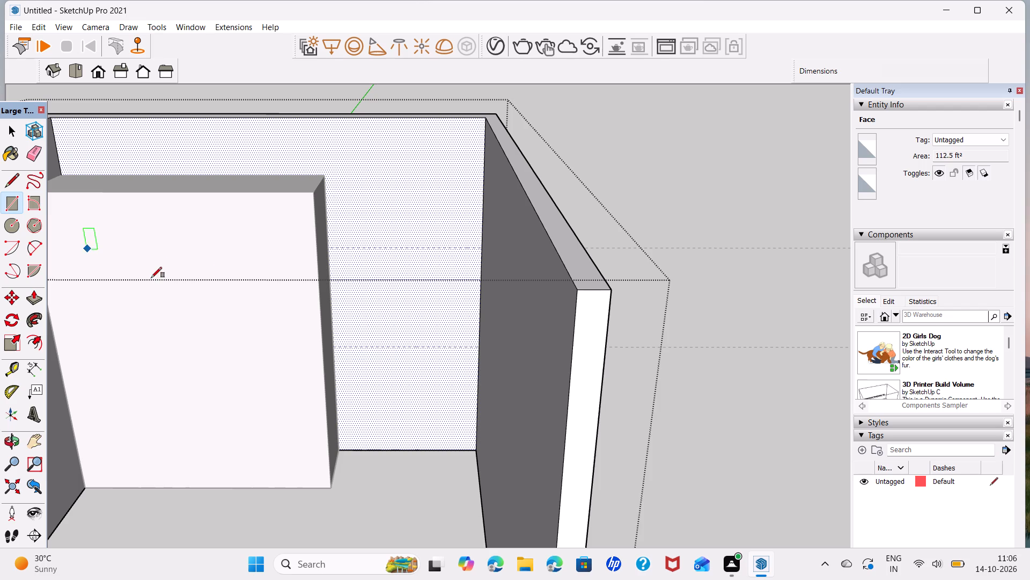
click(337, 250)
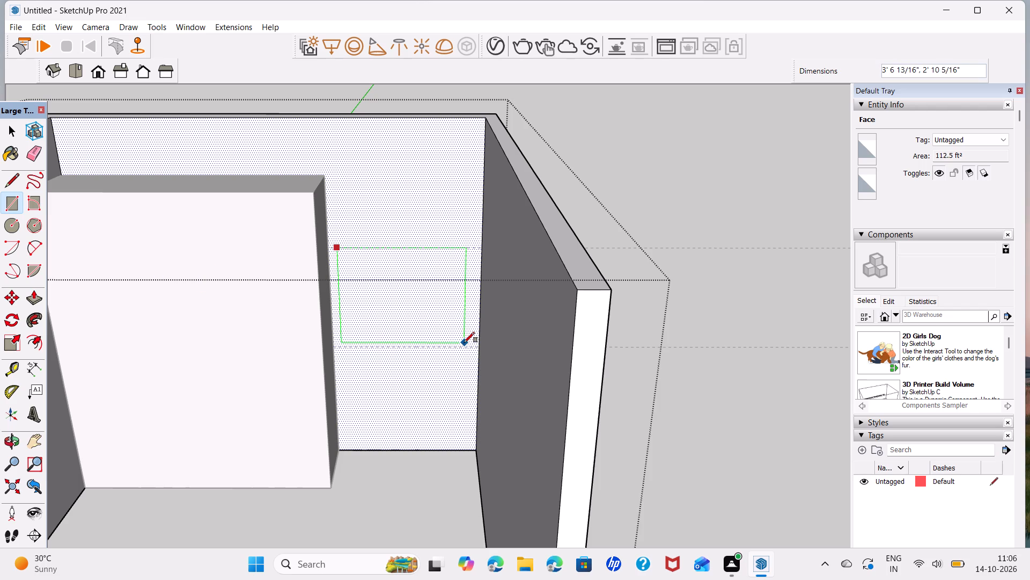
click(465, 345)
key(space)
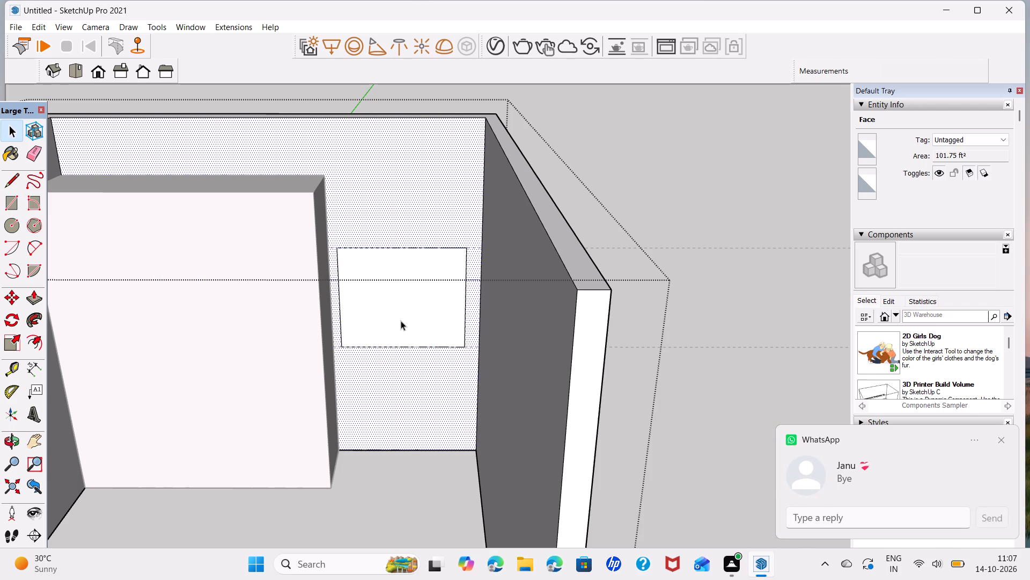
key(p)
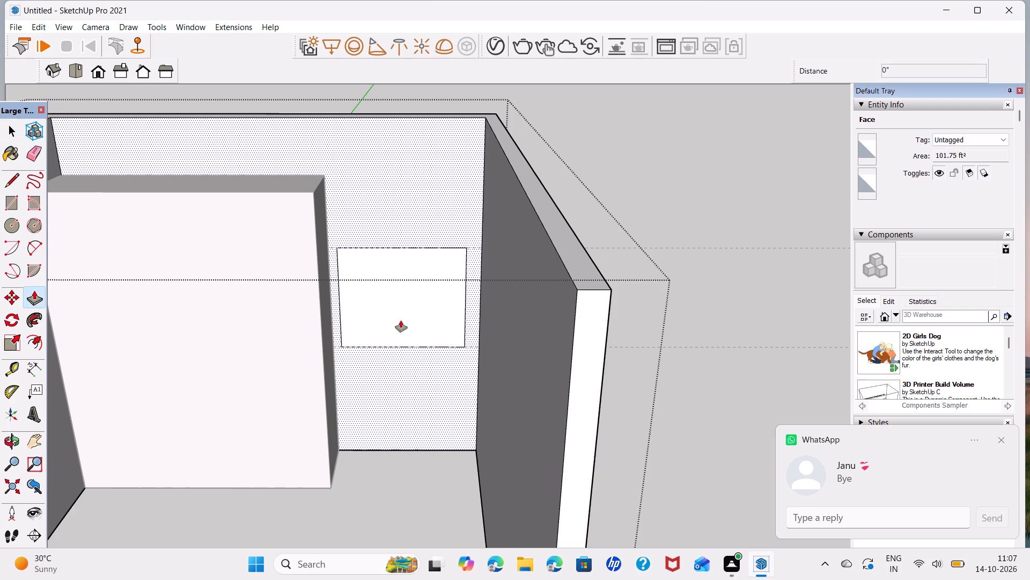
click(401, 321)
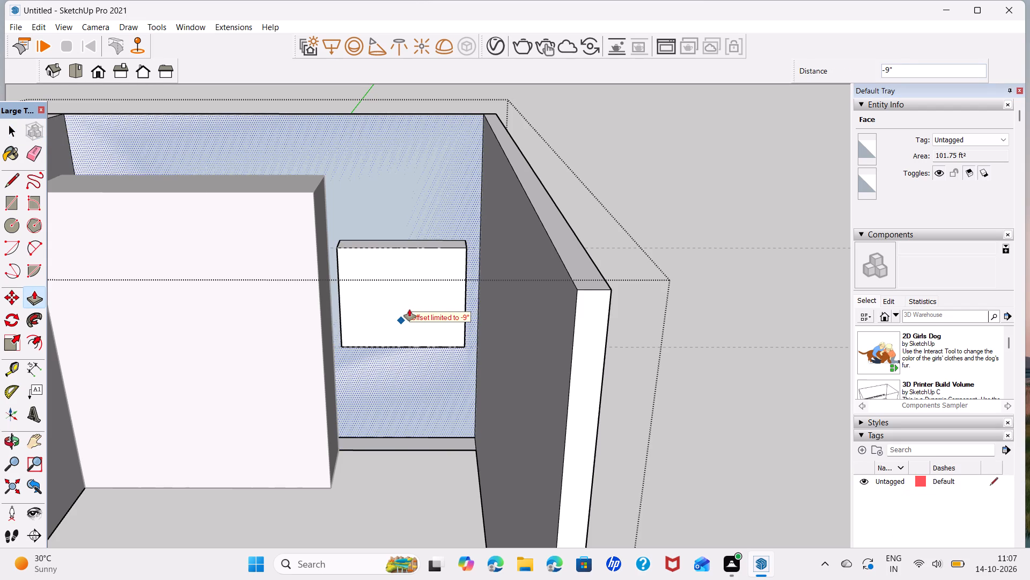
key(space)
Push the window rectangle 9" through the back wall to cut the opening.
click(409, 313)
key(p)
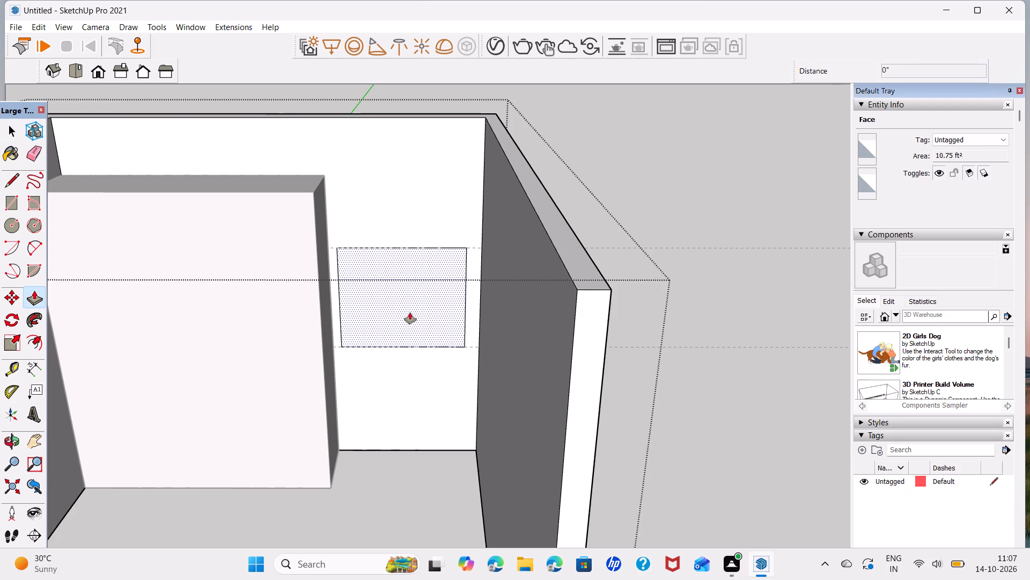
click(408, 323)
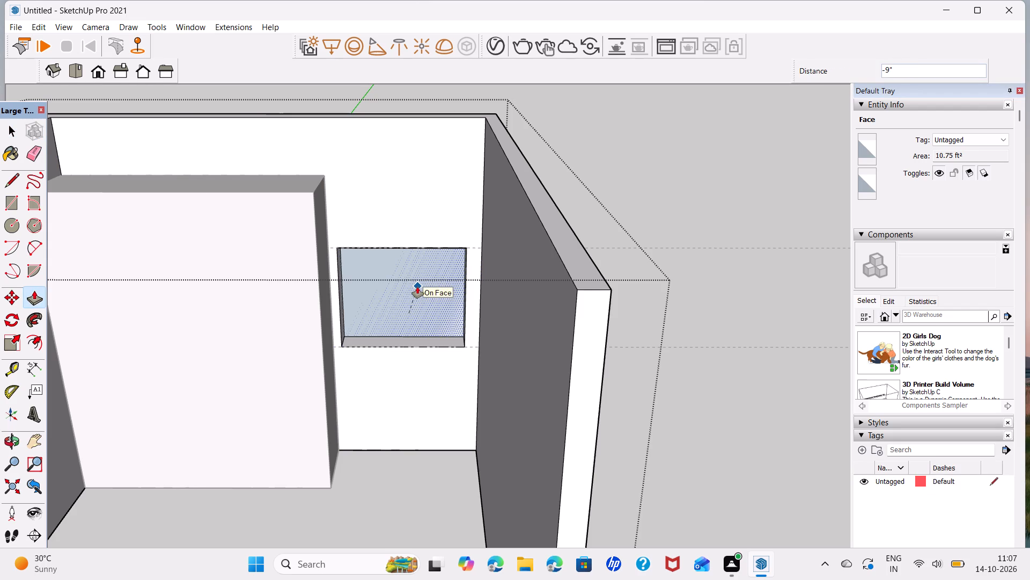
click(417, 287)
key(space)
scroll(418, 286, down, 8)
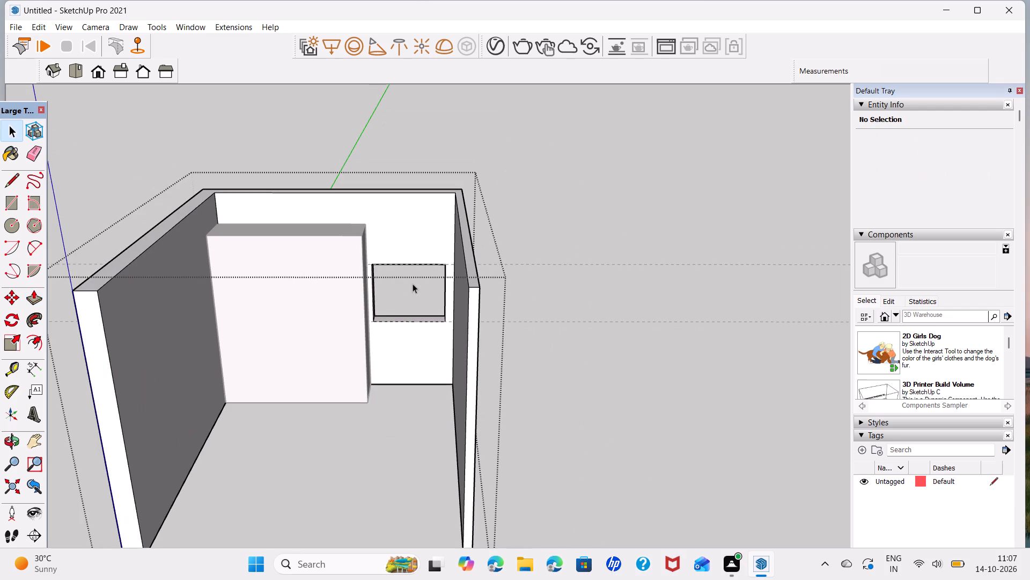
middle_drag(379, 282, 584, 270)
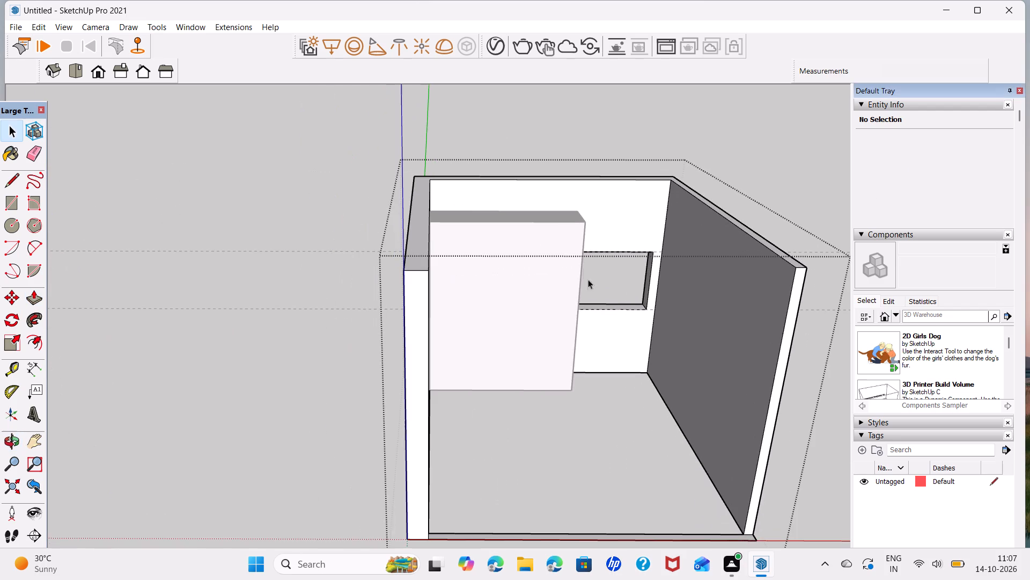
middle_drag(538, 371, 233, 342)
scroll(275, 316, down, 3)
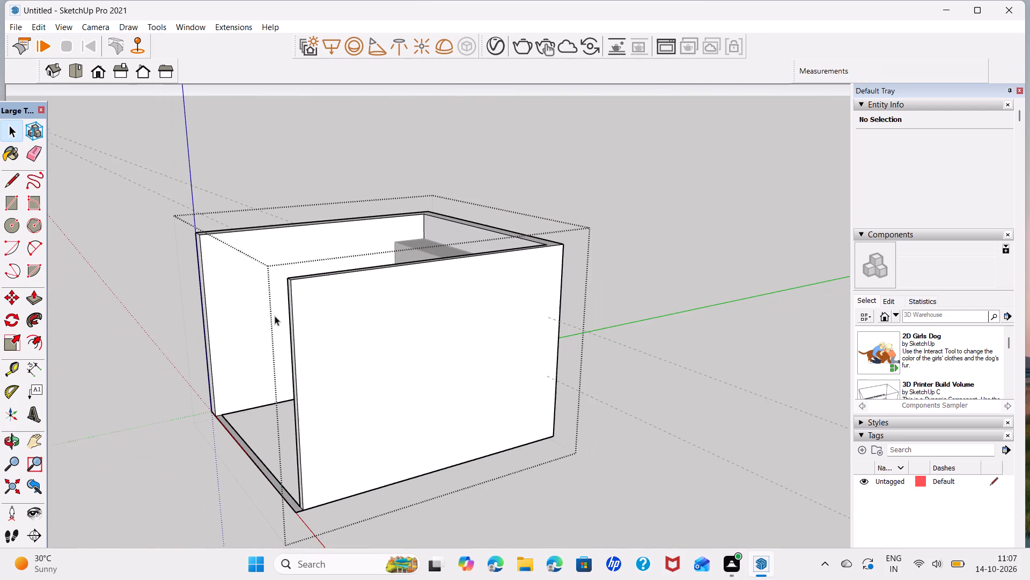
Place a horizontal guide on the left side wall's inner face 3'6" above its bottom edge, using the Tape Measure.
middle_drag(348, 263, 237, 410)
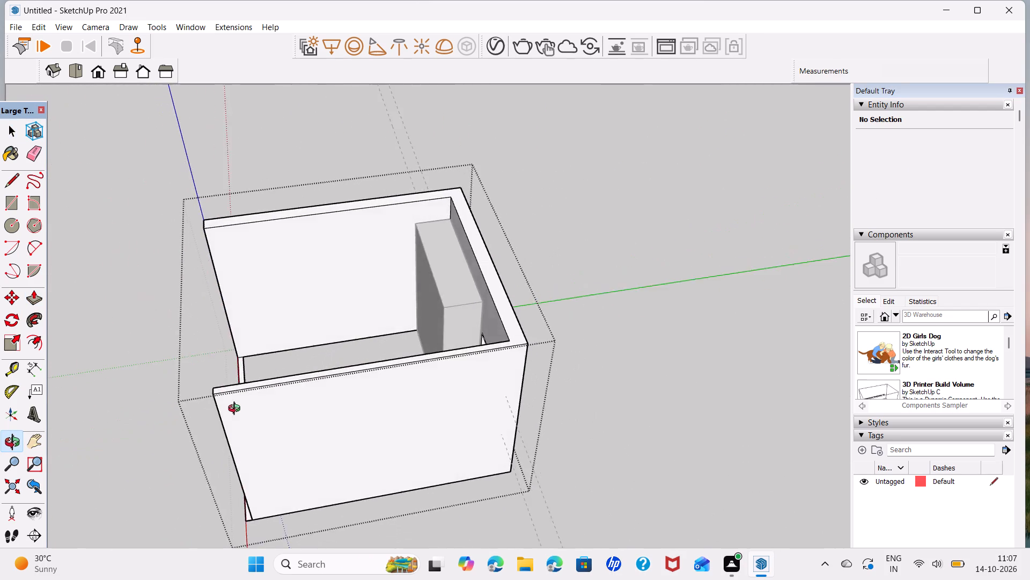
middle_drag(237, 410, 197, 409)
shift+middle_drag(336, 333, 334, 386)
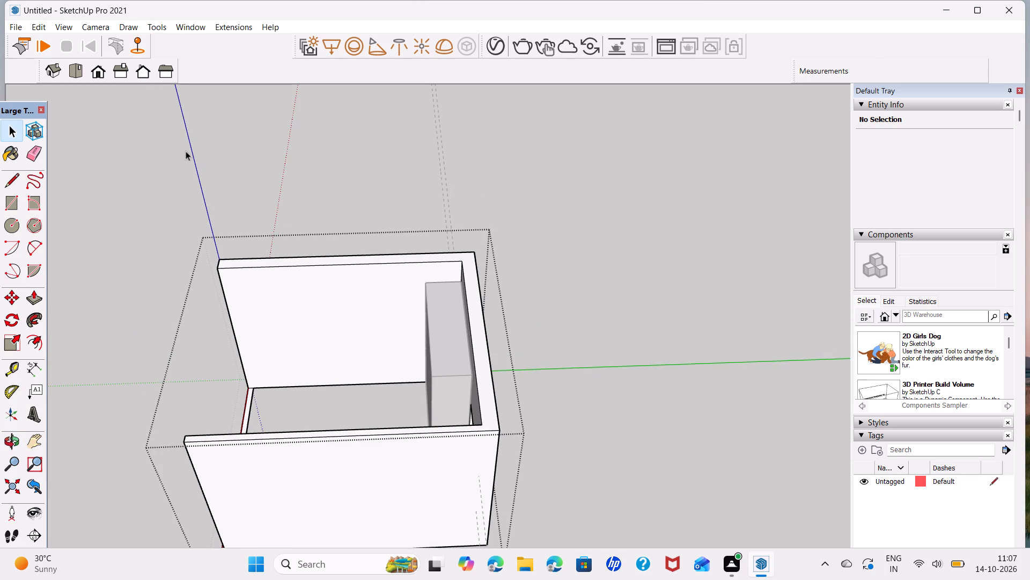
click(13, 369)
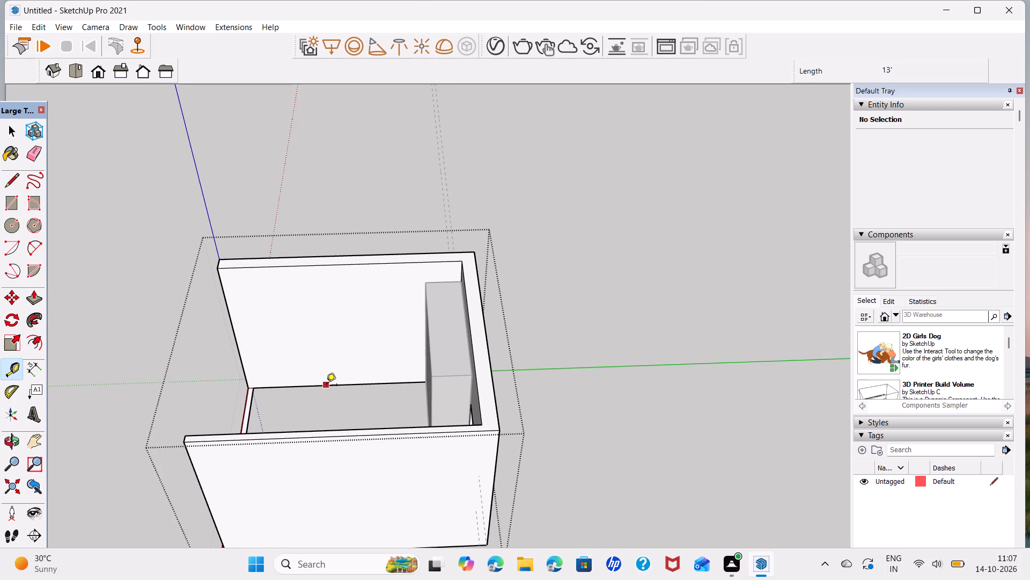
click(326, 386)
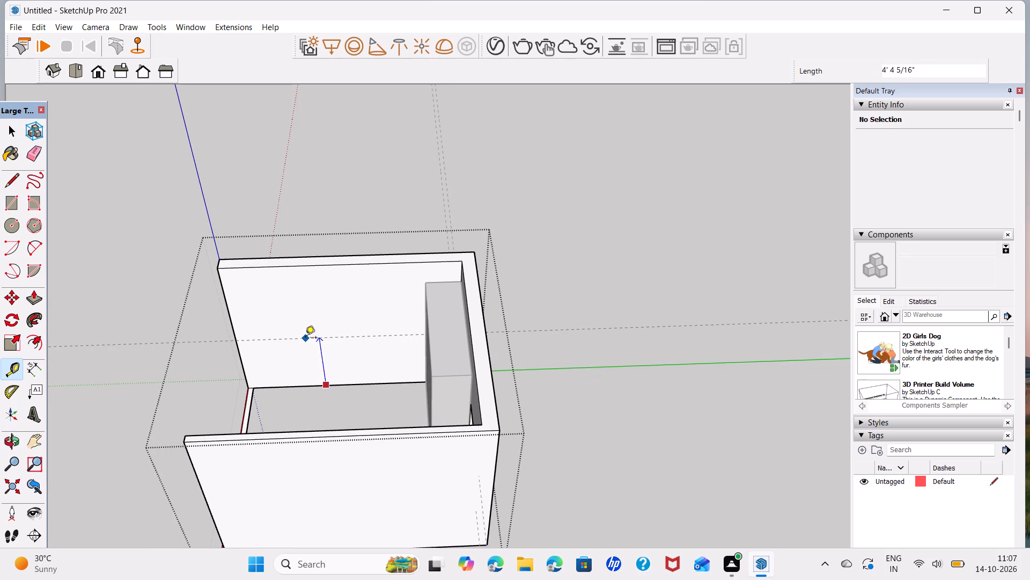
text(3'6)
key(Return)
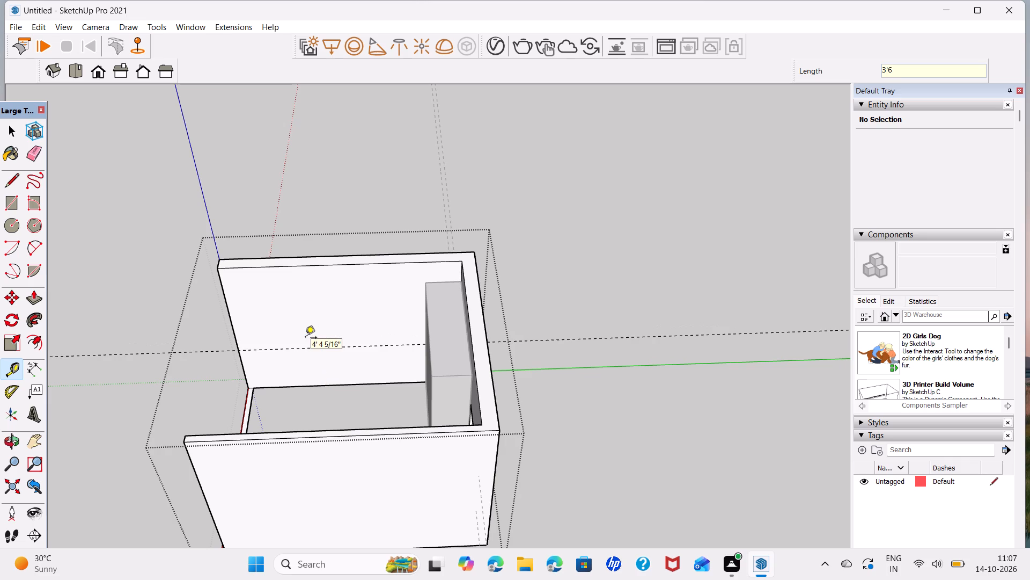
Place a second horizontal guide on the left side wall 3'6" below its top inner edge.
click(303, 263)
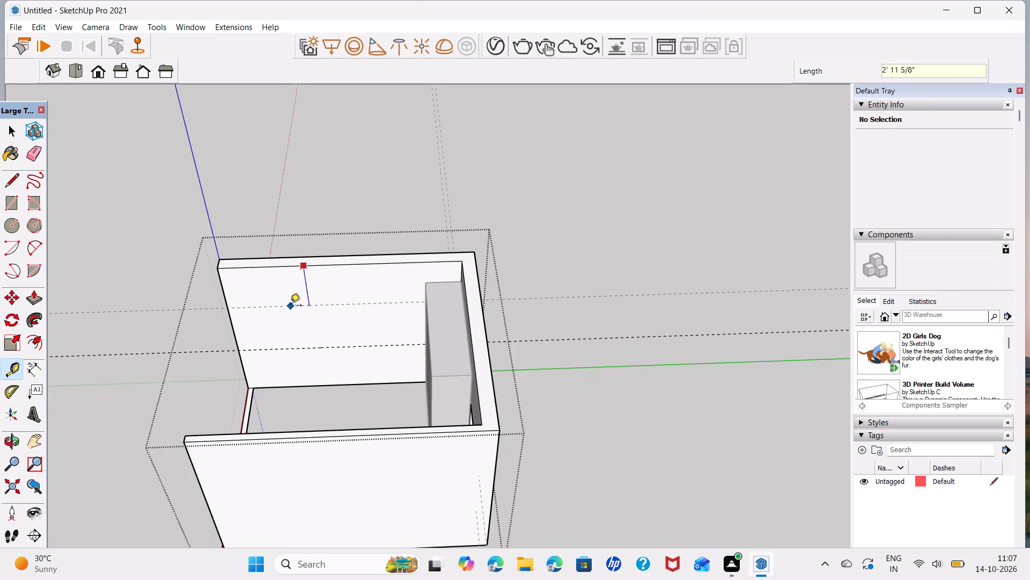
text(3'6)
key(Return)
key(space)
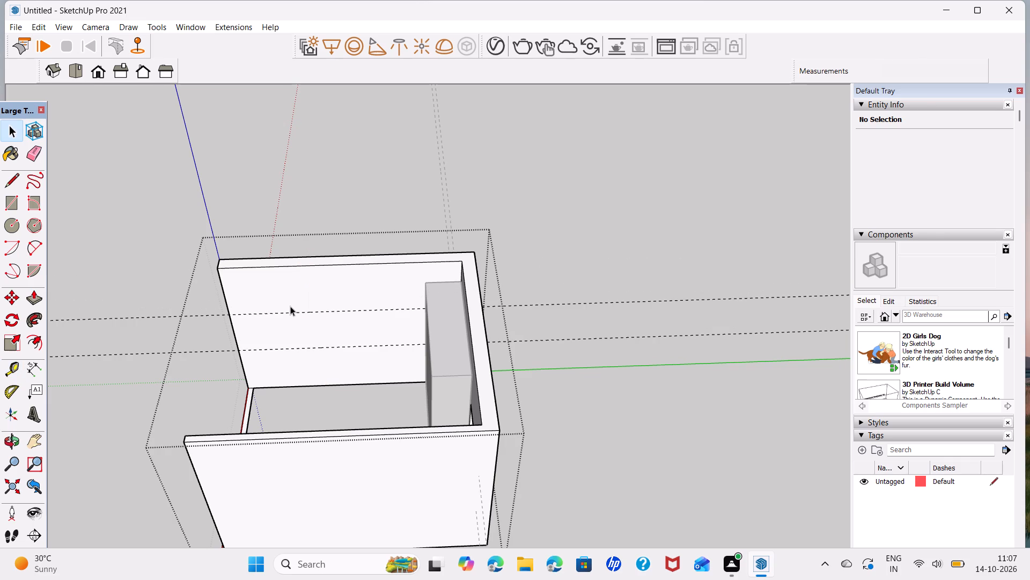
Draw a window rectangle about 4'10" by 3' on the left side wall between the two guides.
middle_drag(329, 336, 352, 301)
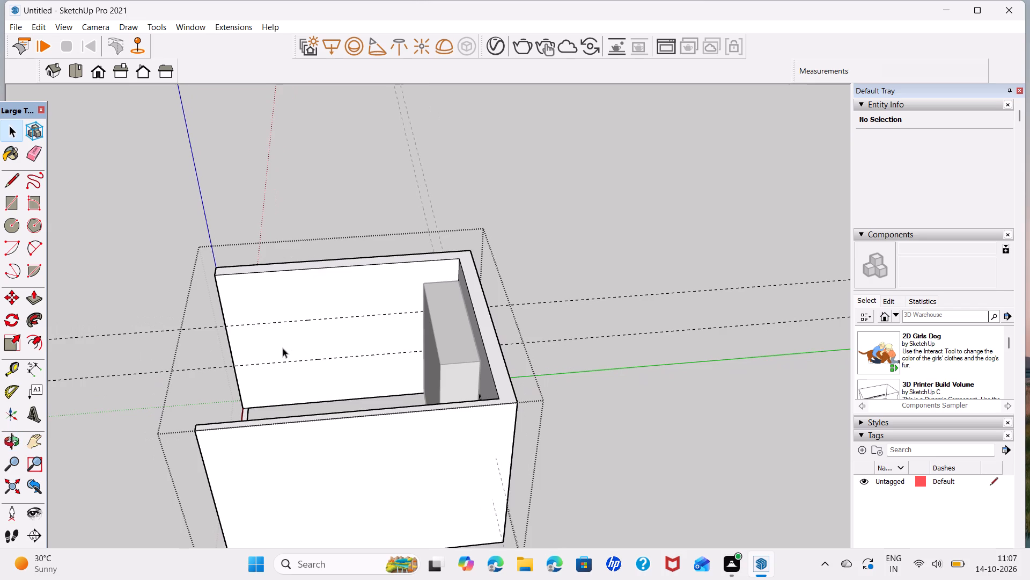
scroll(283, 348, up, 3)
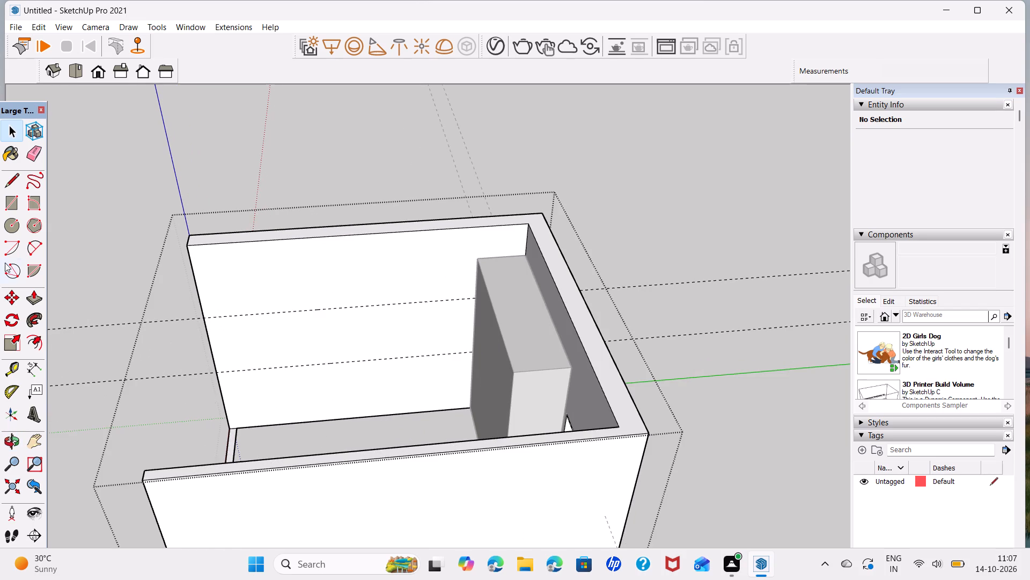
click(6, 202)
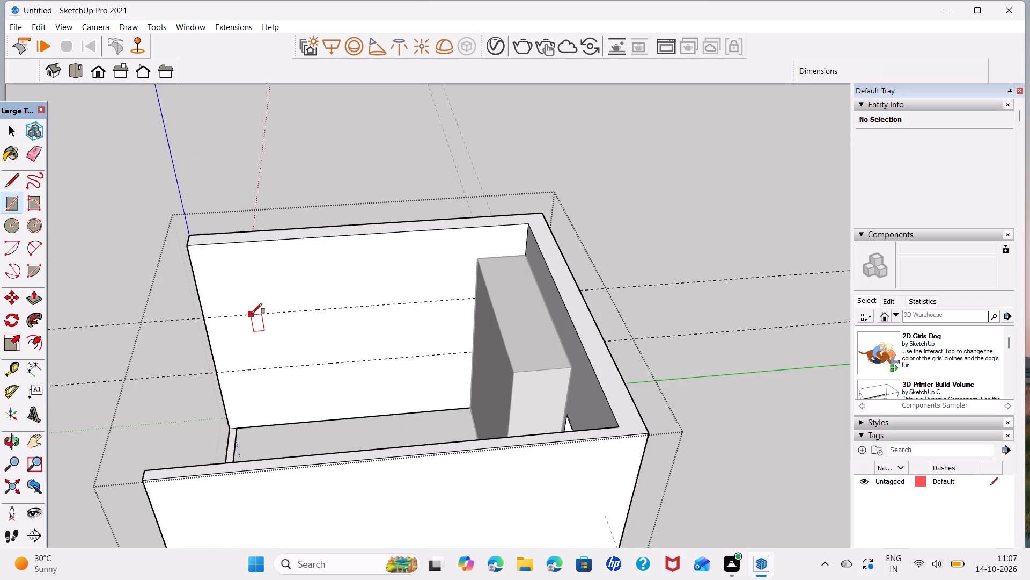
click(252, 314)
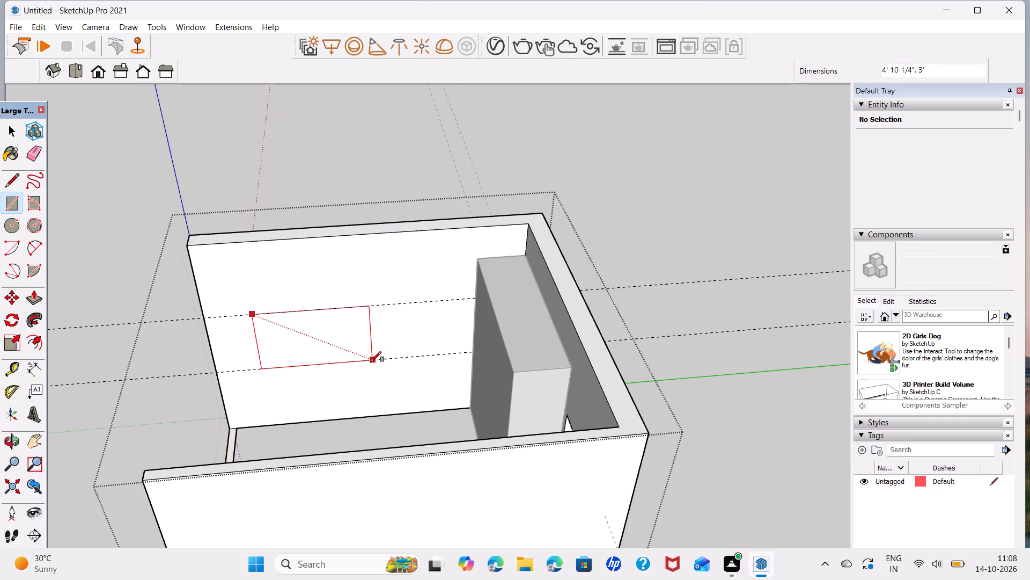
click(369, 363)
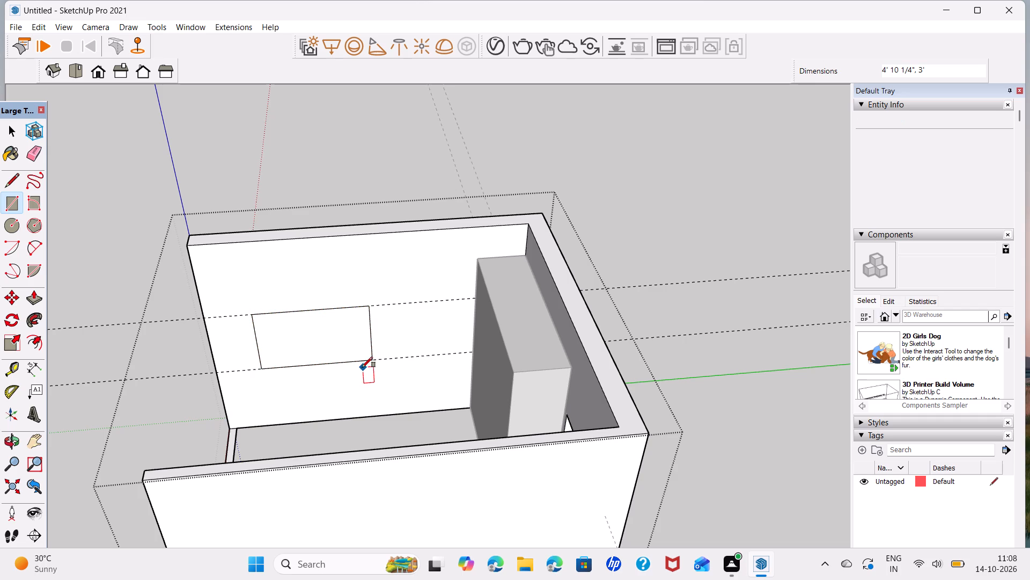
key(space)
Check the height of the side-wall window rectangle with the Dimension tool, without placing a dimension.
scroll(269, 358, up, 5)
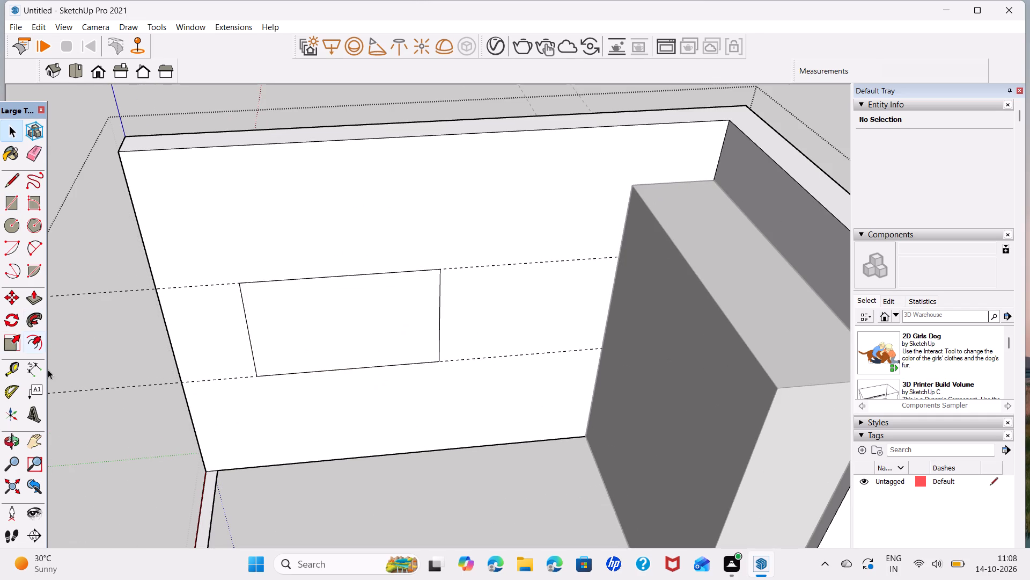
click(38, 368)
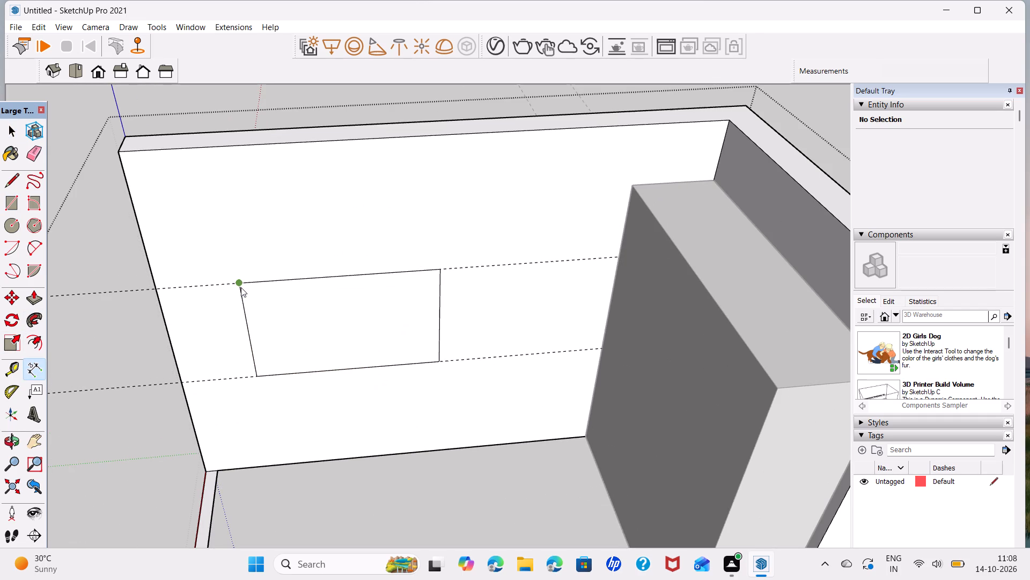
click(241, 286)
key(space)
scroll(350, 359, down, 5)
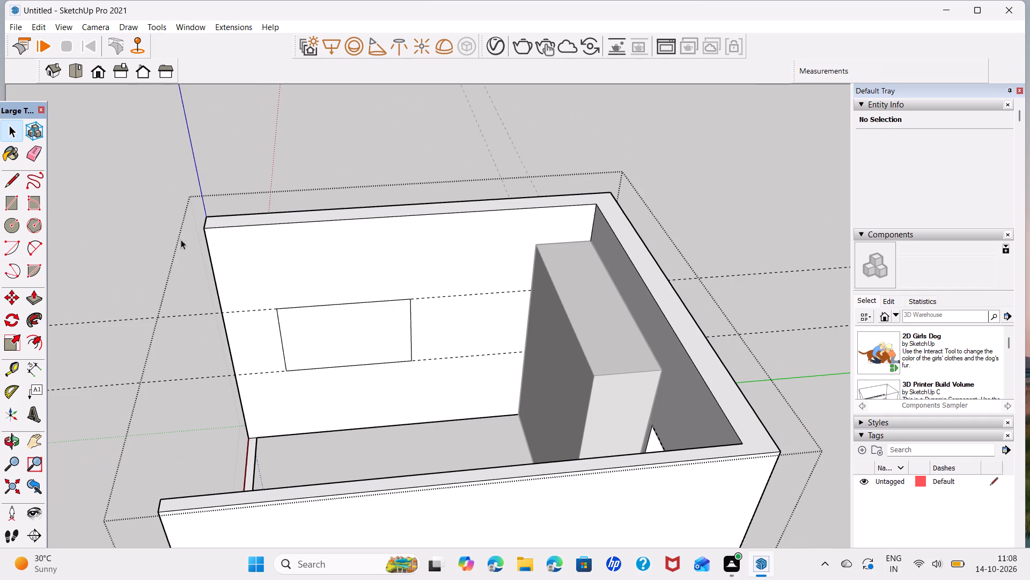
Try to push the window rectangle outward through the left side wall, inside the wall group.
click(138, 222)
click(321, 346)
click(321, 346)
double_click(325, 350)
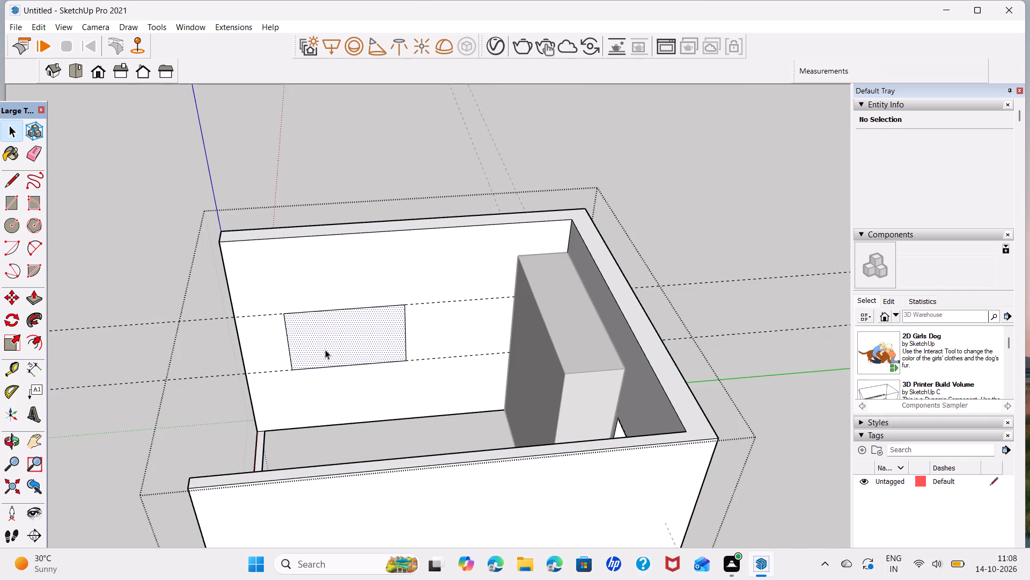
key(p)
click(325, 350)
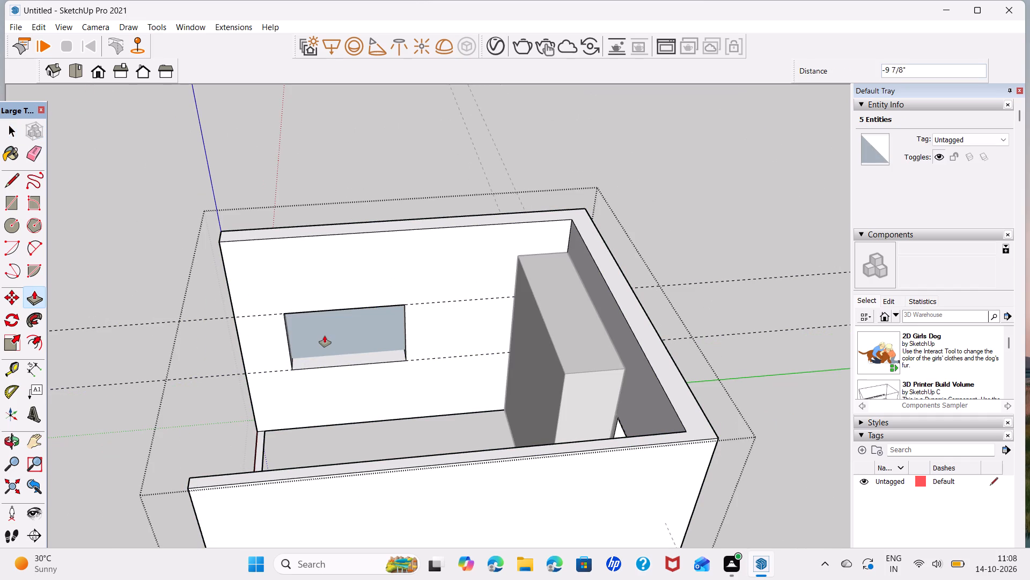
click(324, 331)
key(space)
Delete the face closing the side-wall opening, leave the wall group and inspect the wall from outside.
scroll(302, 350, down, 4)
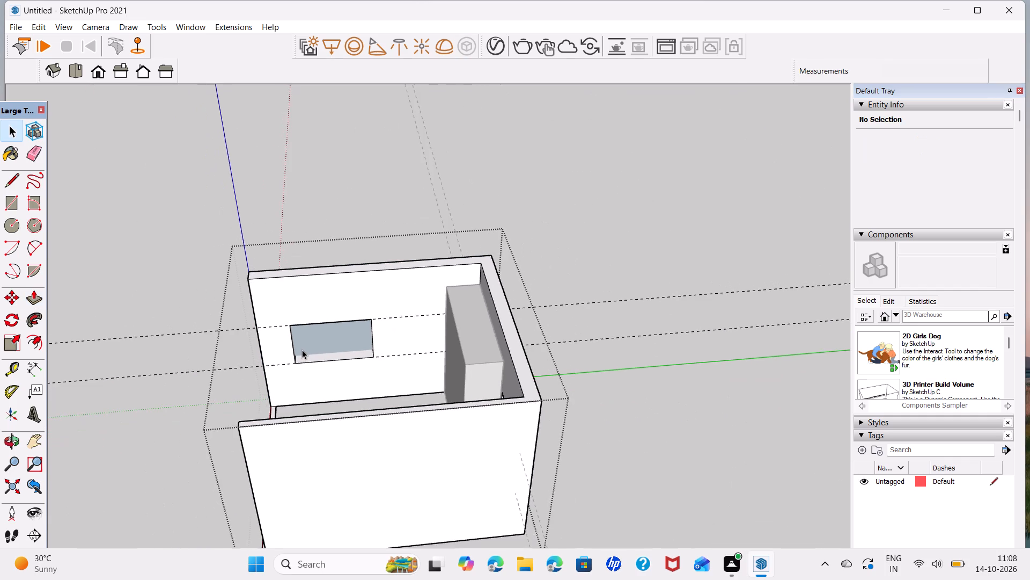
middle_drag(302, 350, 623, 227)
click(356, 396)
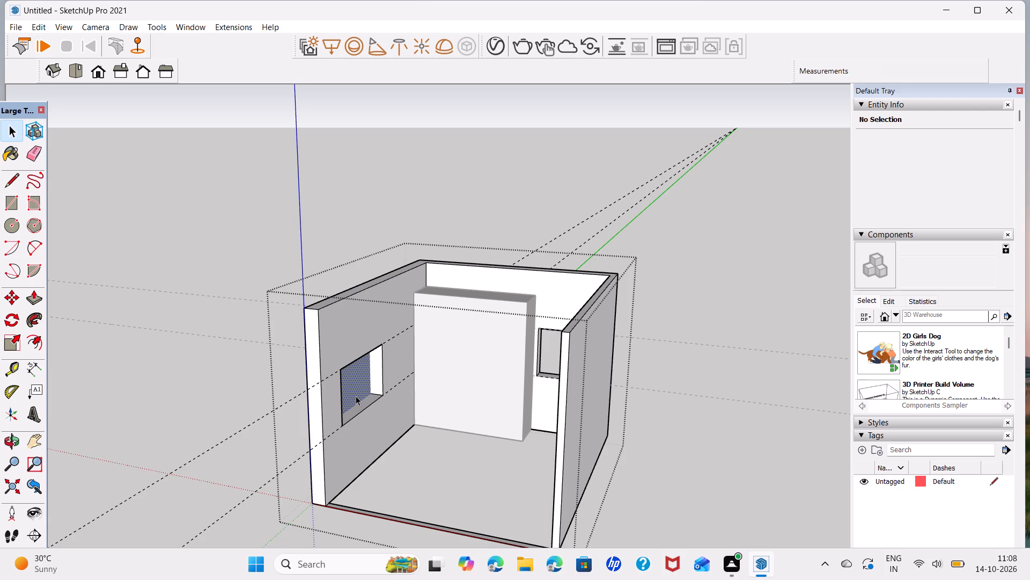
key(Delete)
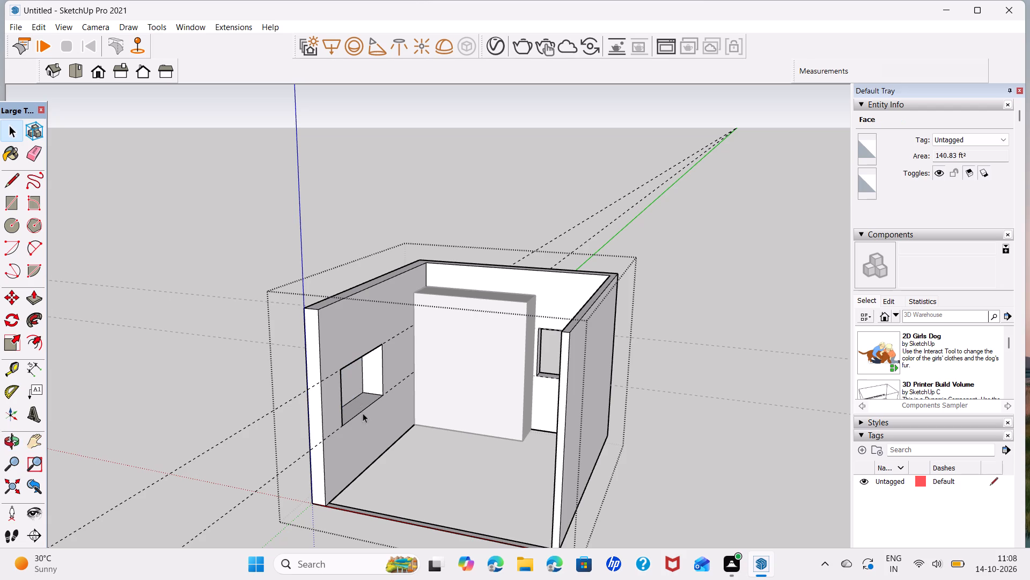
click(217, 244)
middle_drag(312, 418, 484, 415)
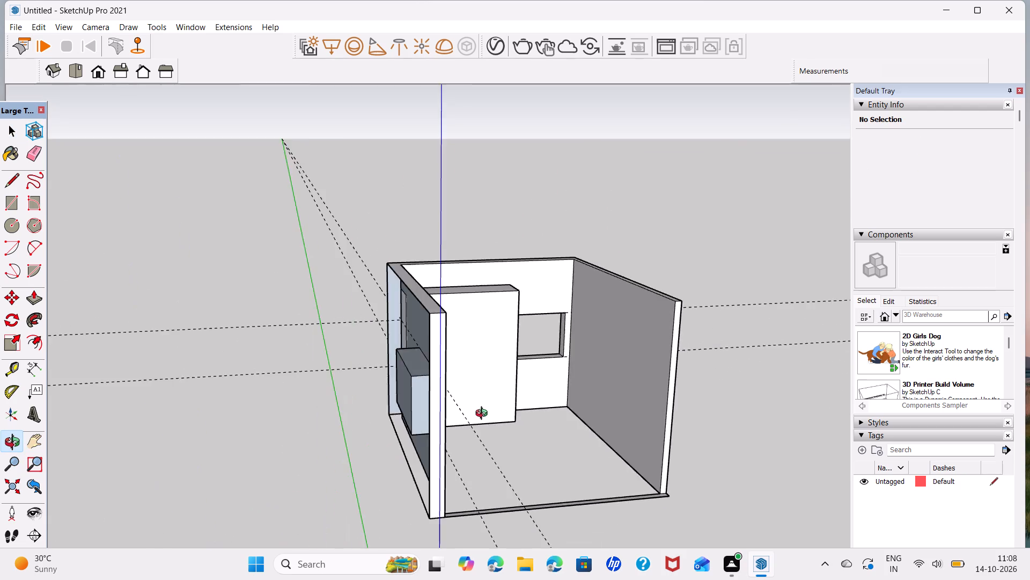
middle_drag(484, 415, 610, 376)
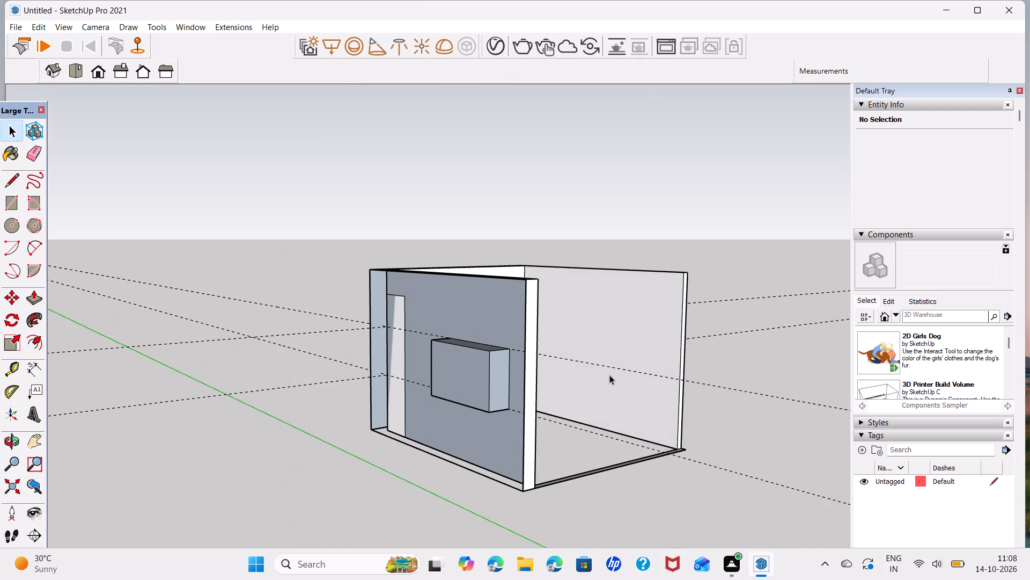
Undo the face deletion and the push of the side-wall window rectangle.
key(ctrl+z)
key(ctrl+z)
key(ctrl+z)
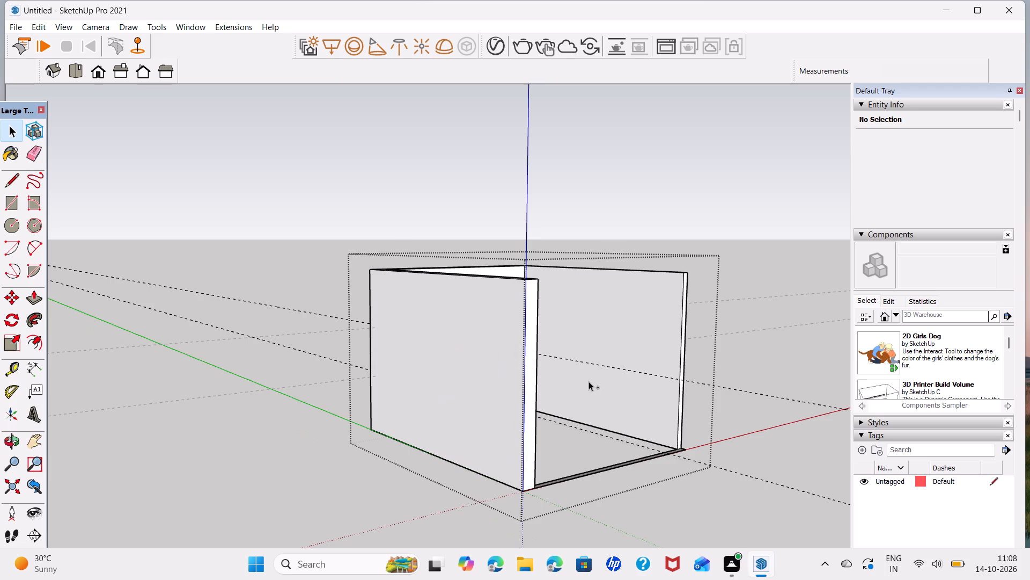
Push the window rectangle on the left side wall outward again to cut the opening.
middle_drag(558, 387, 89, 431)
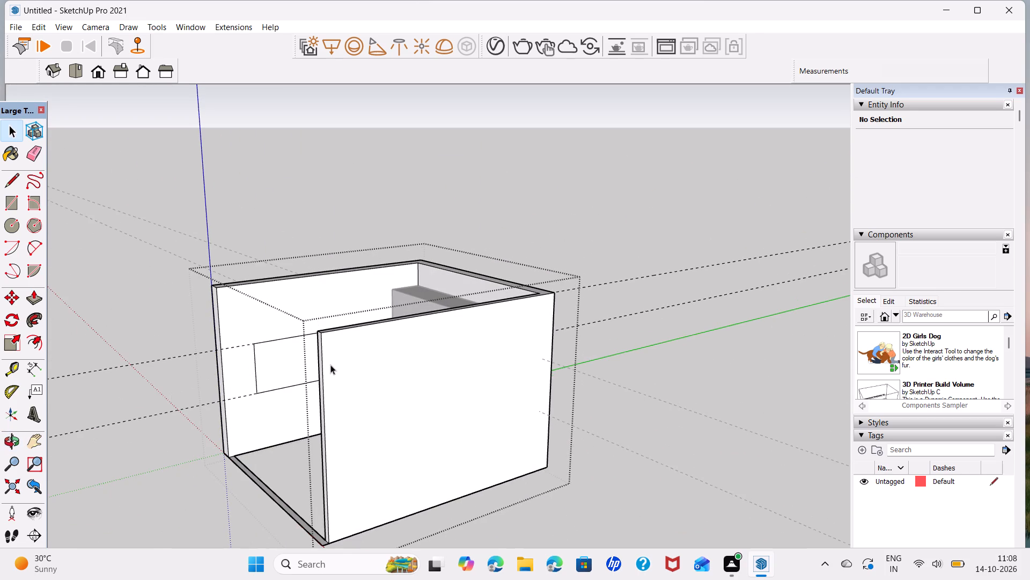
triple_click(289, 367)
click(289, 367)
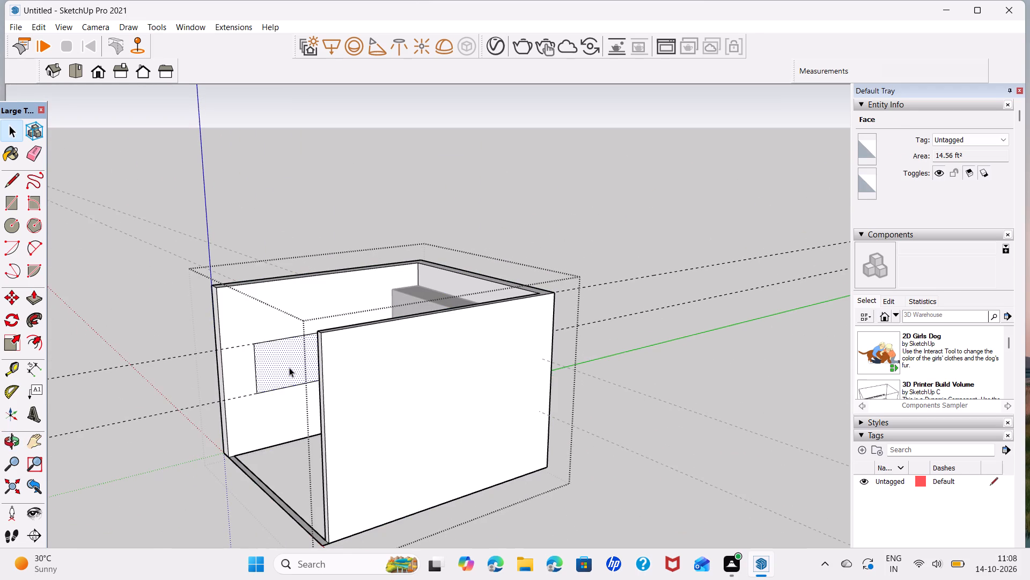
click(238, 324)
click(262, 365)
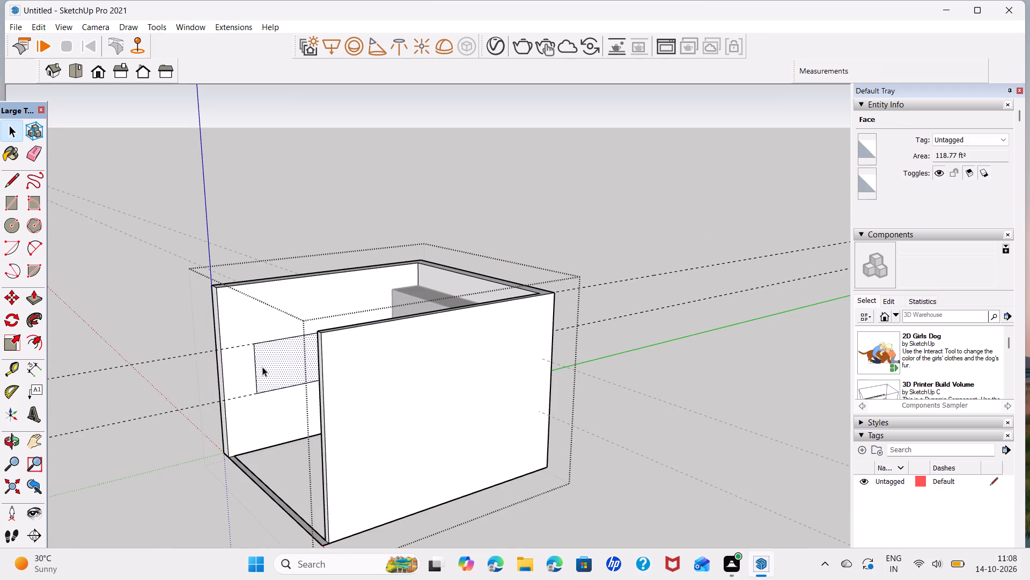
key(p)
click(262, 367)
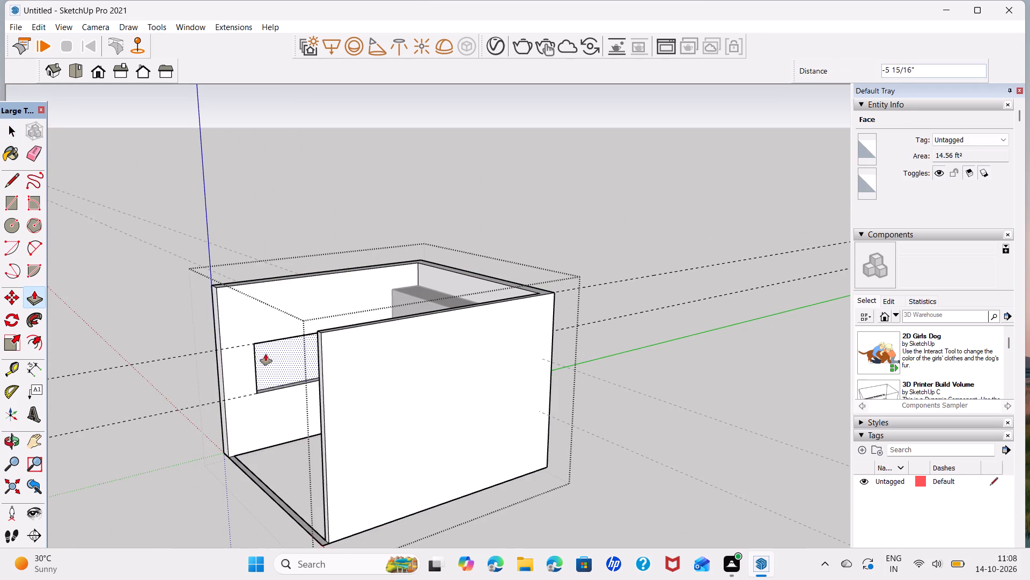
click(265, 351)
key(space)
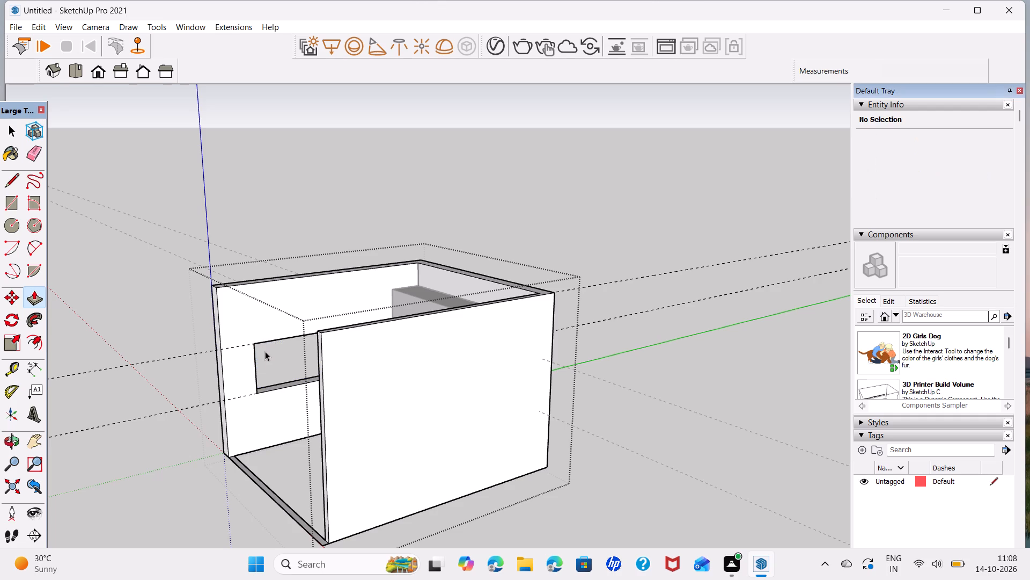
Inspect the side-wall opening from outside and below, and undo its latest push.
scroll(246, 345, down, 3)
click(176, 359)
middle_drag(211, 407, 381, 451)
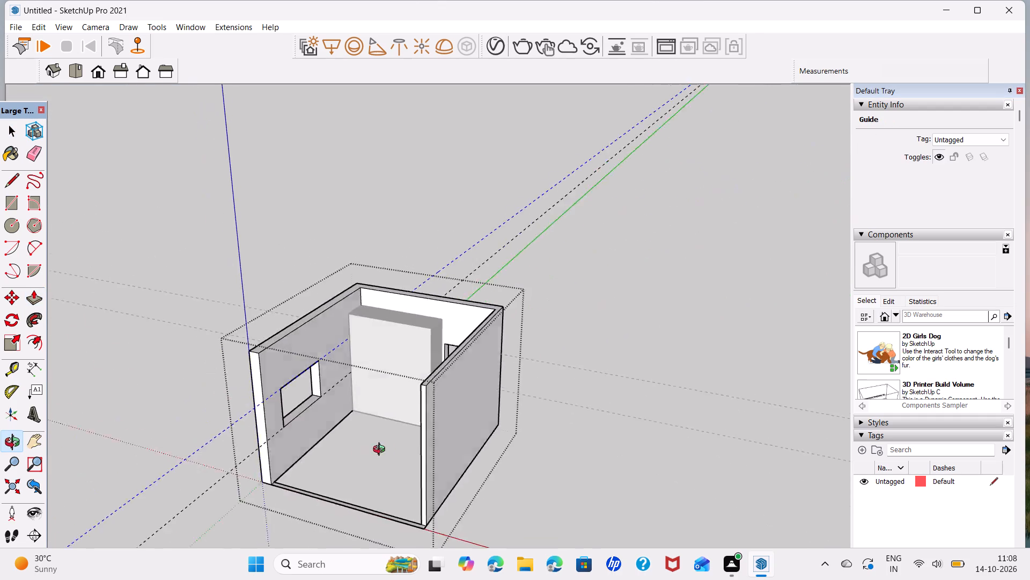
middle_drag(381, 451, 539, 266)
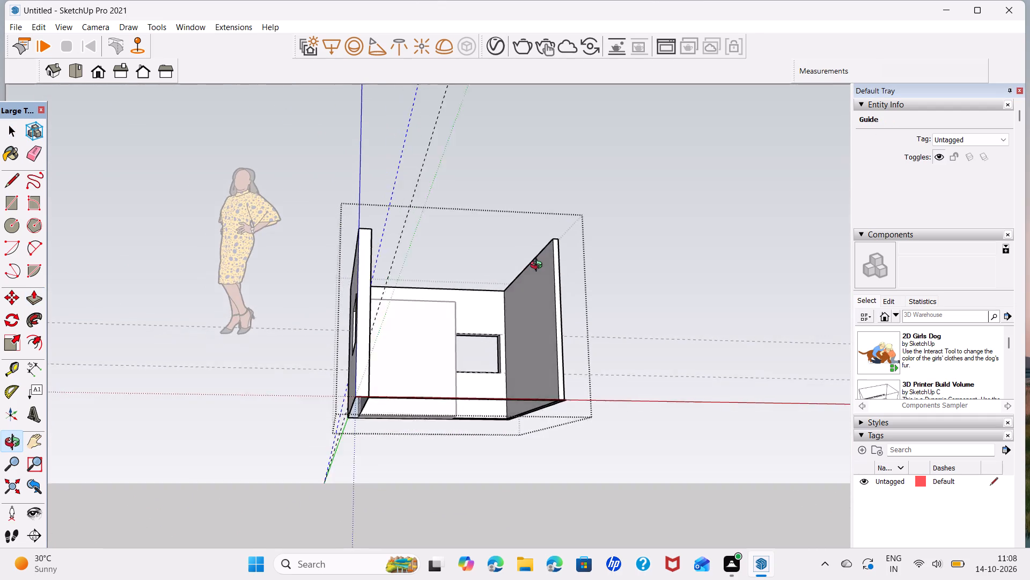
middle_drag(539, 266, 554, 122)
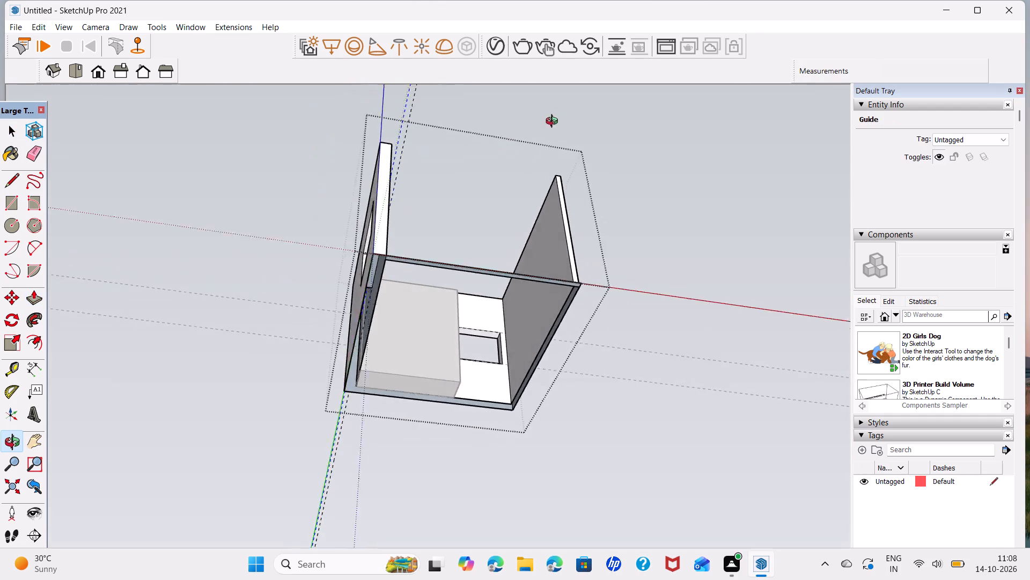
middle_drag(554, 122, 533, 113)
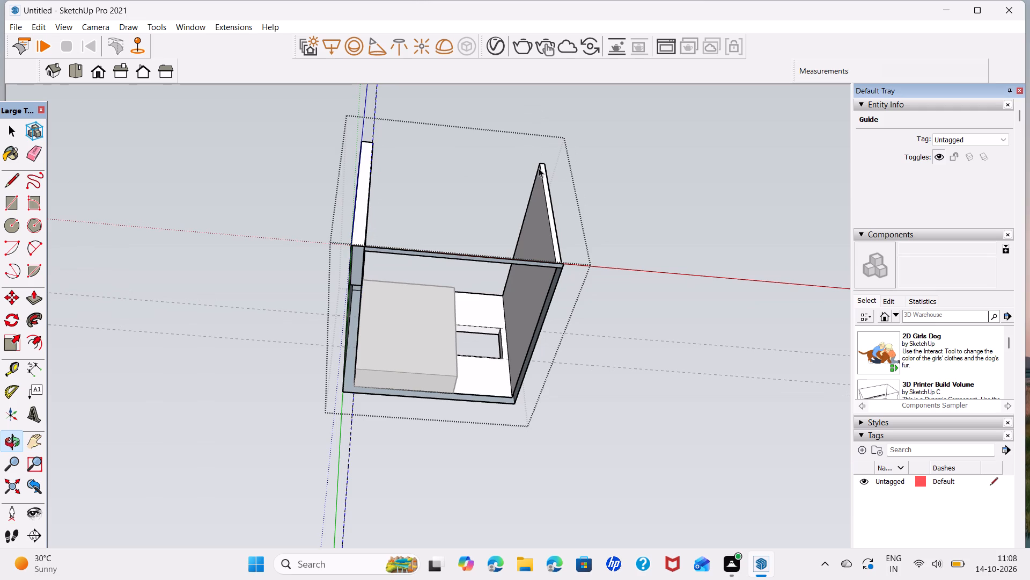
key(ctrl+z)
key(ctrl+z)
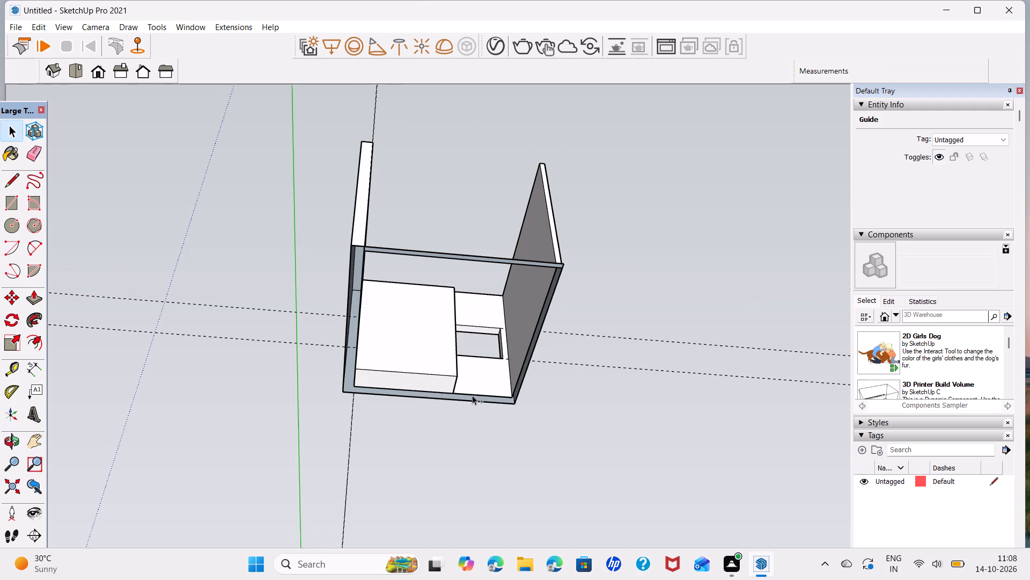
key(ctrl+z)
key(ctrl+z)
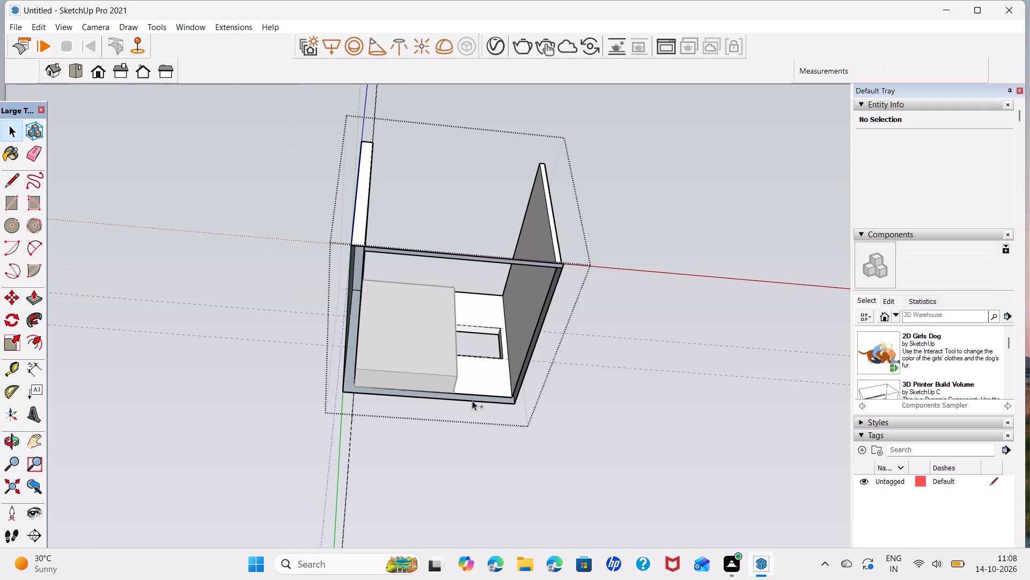
Undo the window outlines, guide lines, box and wall grouping, back to the plain ungrouped walls.
key(ctrl+z)
key(ctrl+z)
key(ctrl+z)
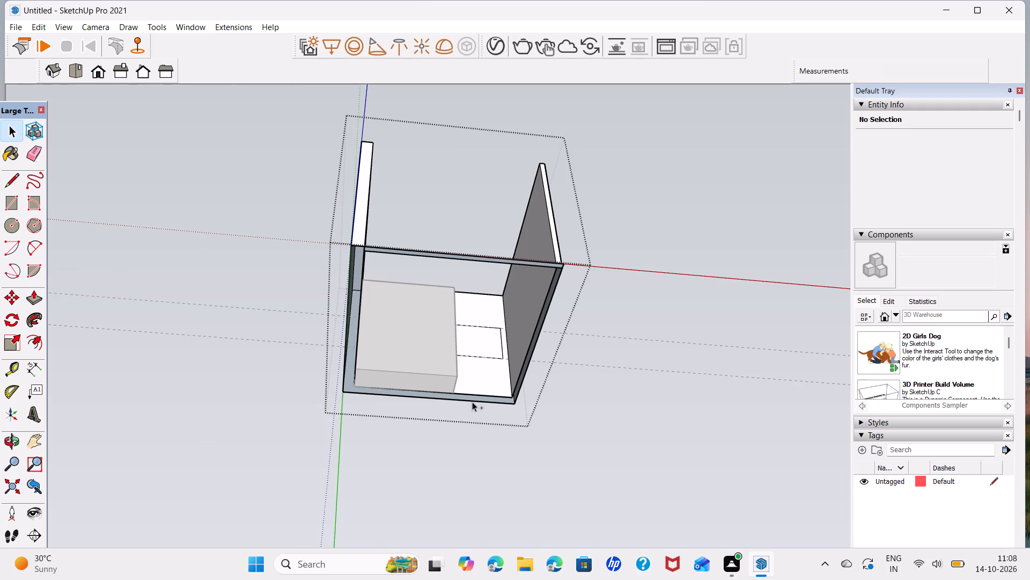
key(ctrl+z)
key(ctrl+z)
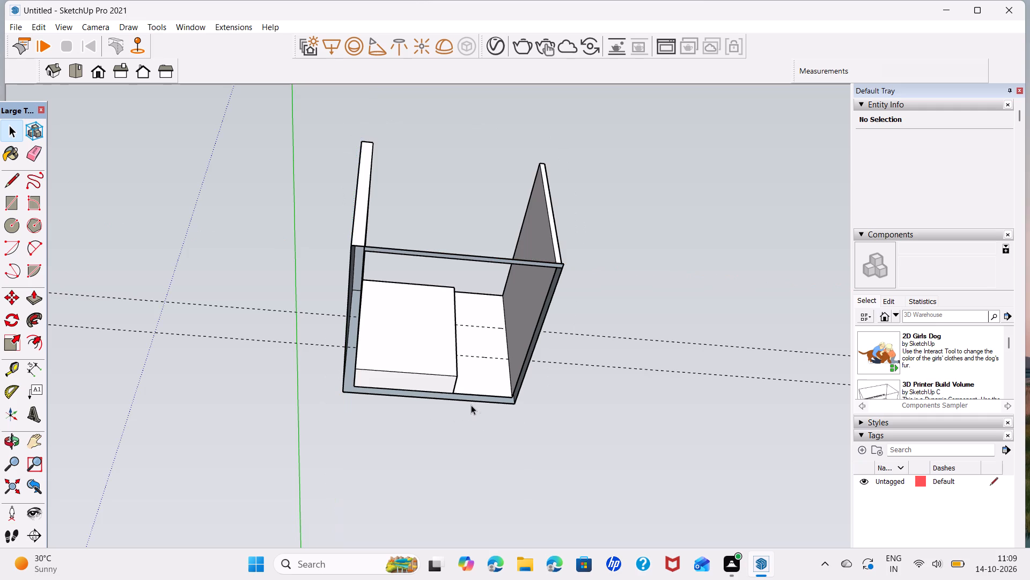
key(ctrl+z)
key(ctrl+z)
key(ctrl+z)
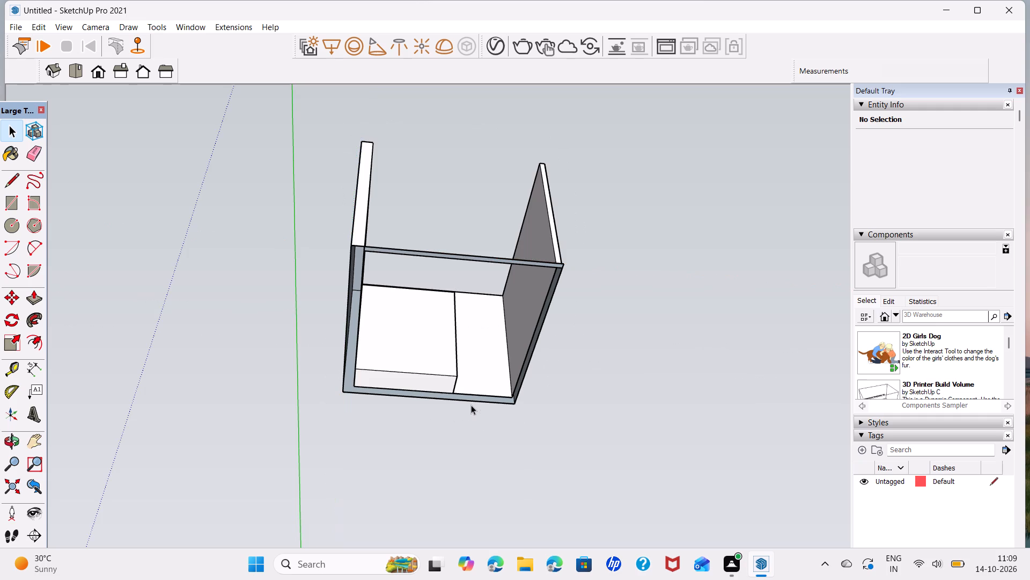
key(ctrl+z)
key(ctrl+z)
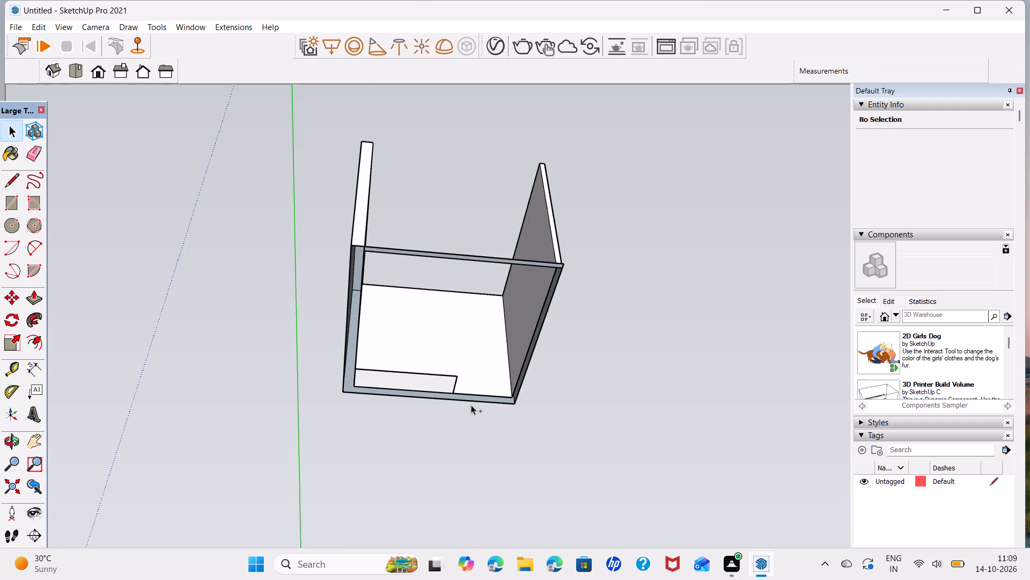
key(ctrl+z)
key(ctrl+z)
key(ctrl+z)
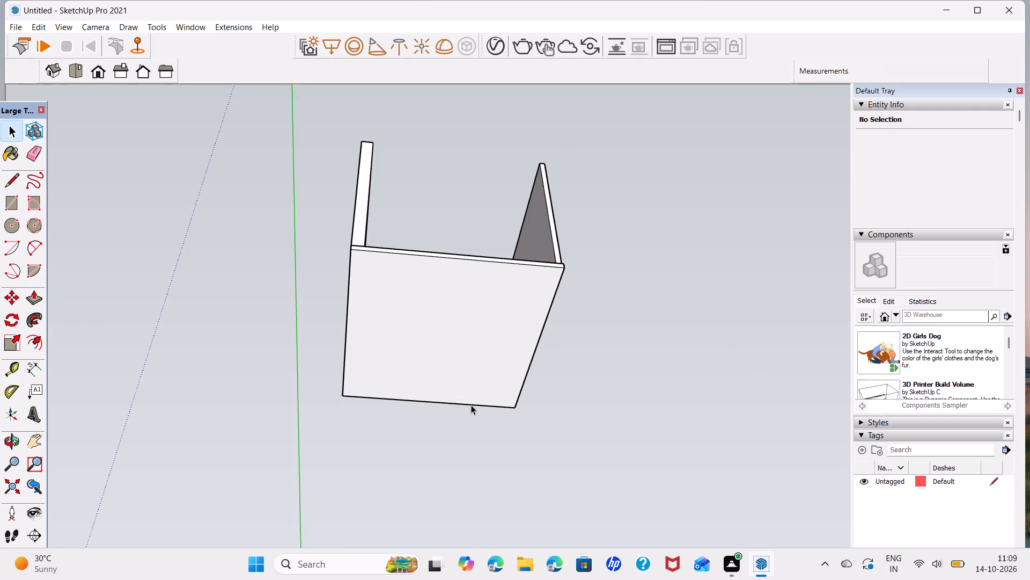
Select all the connected wall geometry, leaving out the floor, and make it a group.
middle_drag(432, 293, 376, 579)
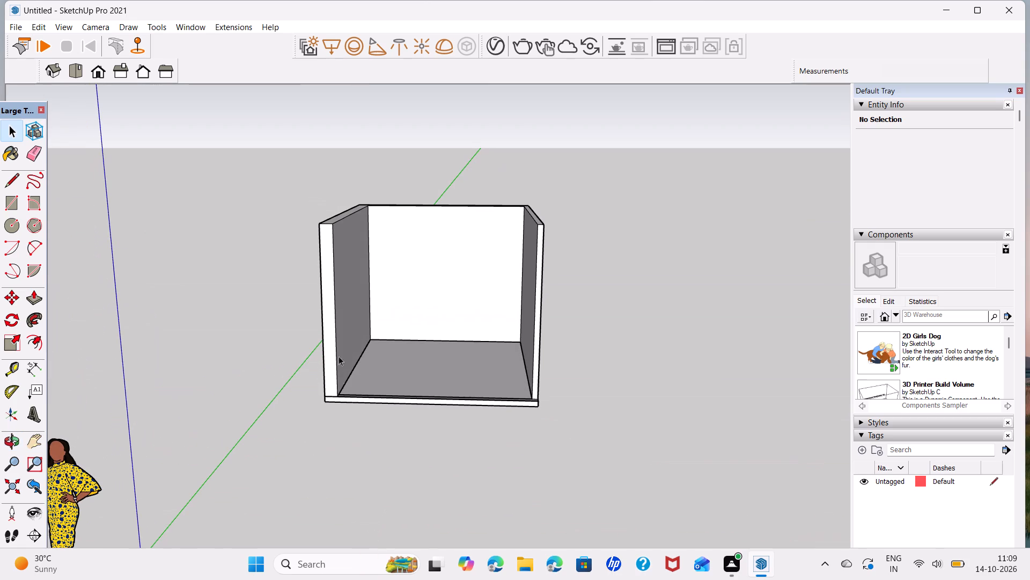
click(339, 349)
click(450, 281)
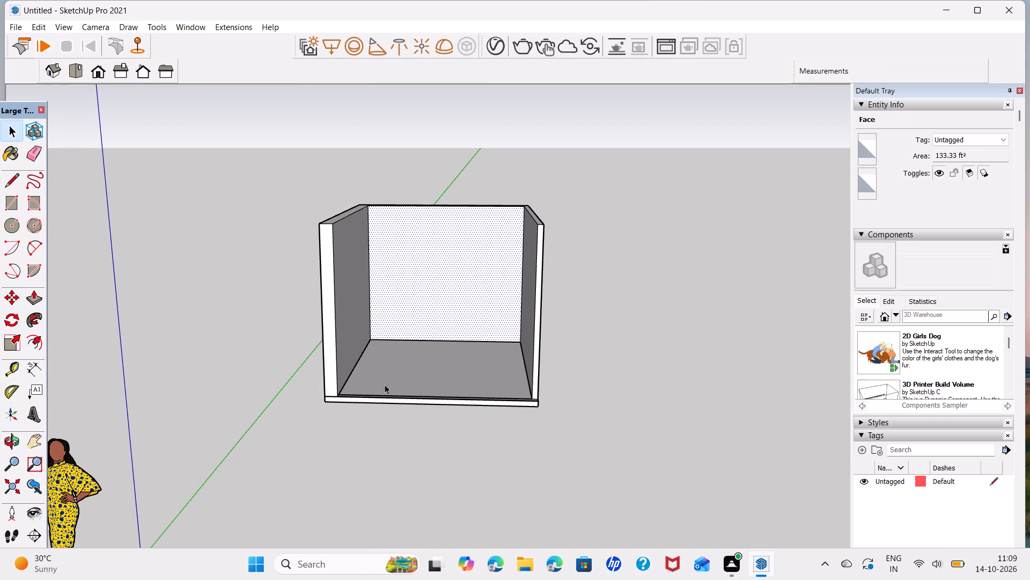
middle_drag(390, 392, 400, 573)
triple_click(466, 220)
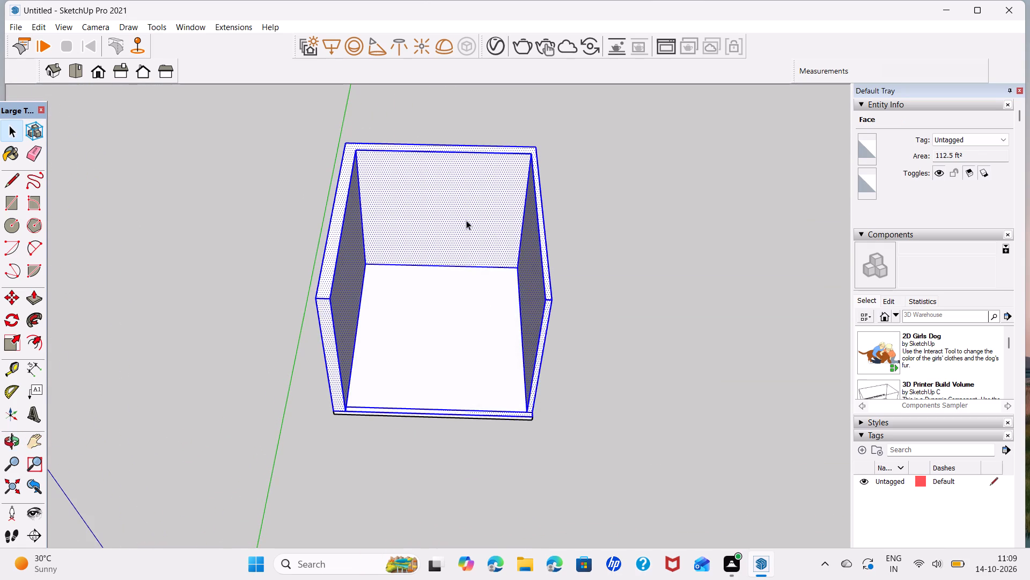
right_click(466, 220)
click(536, 334)
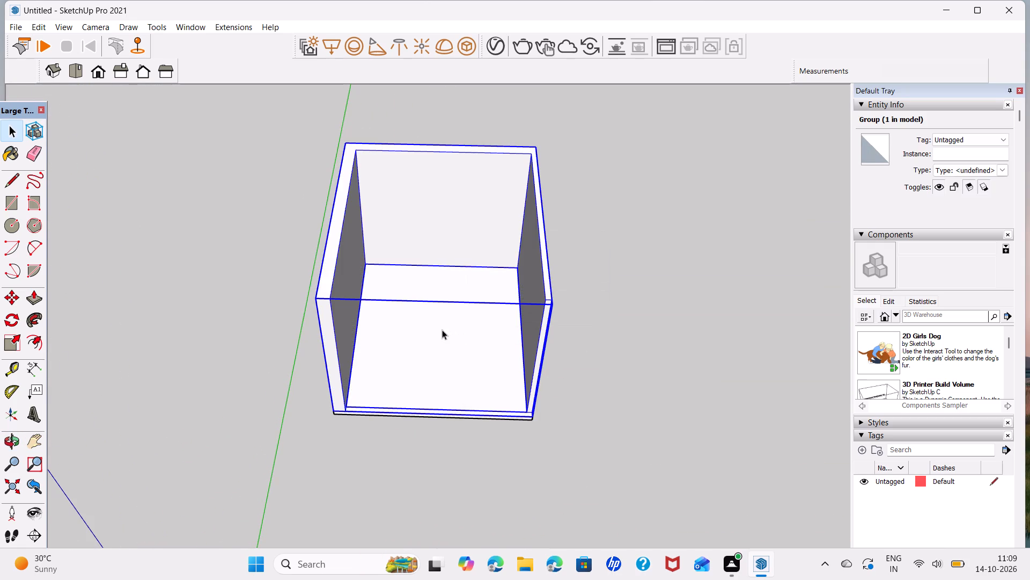
Place a vertical guide line on the back wall 9' from its left edge.
middle_drag(442, 330, 438, 306)
middle_drag(435, 345, 453, 273)
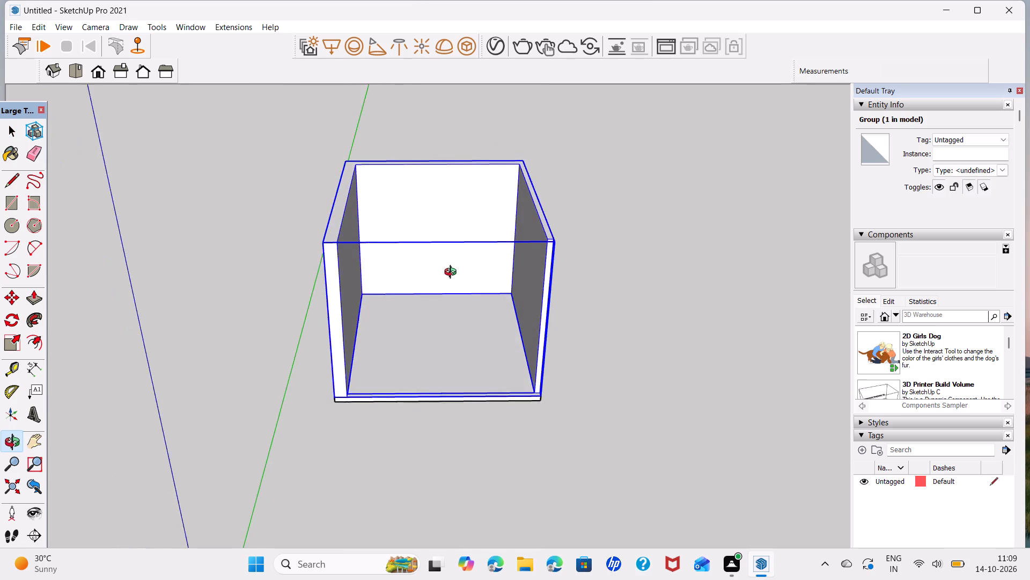
middle_drag(453, 273, 446, 194)
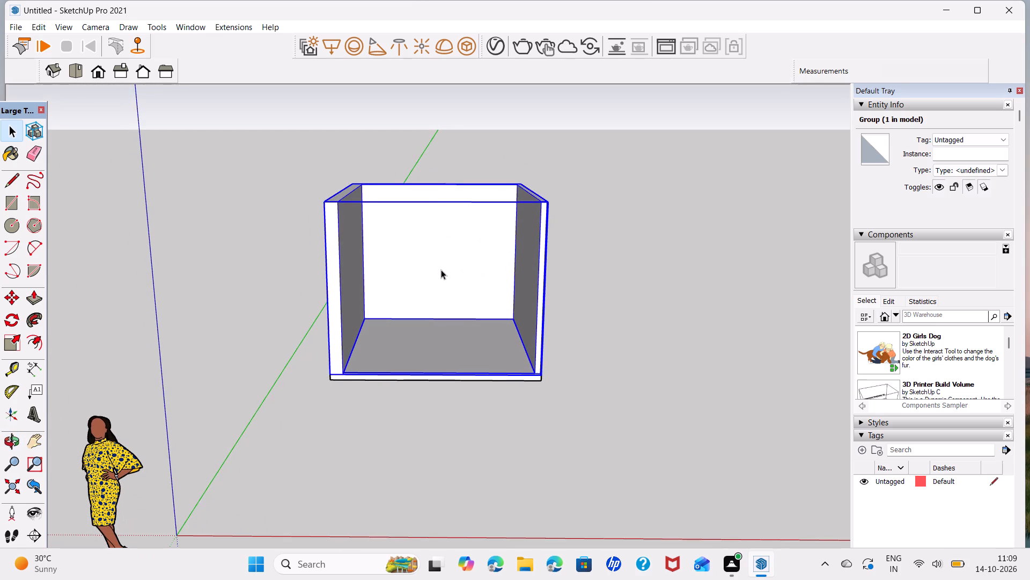
middle_drag(440, 269, 390, 375)
scroll(345, 410, up, 3)
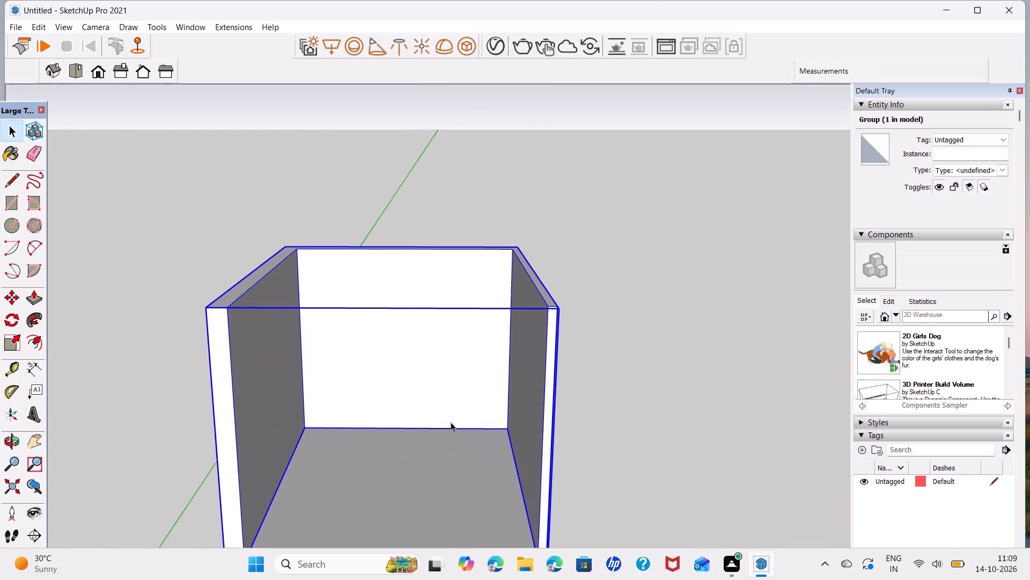
middle_drag(451, 422, 450, 393)
scroll(366, 380, up, 3)
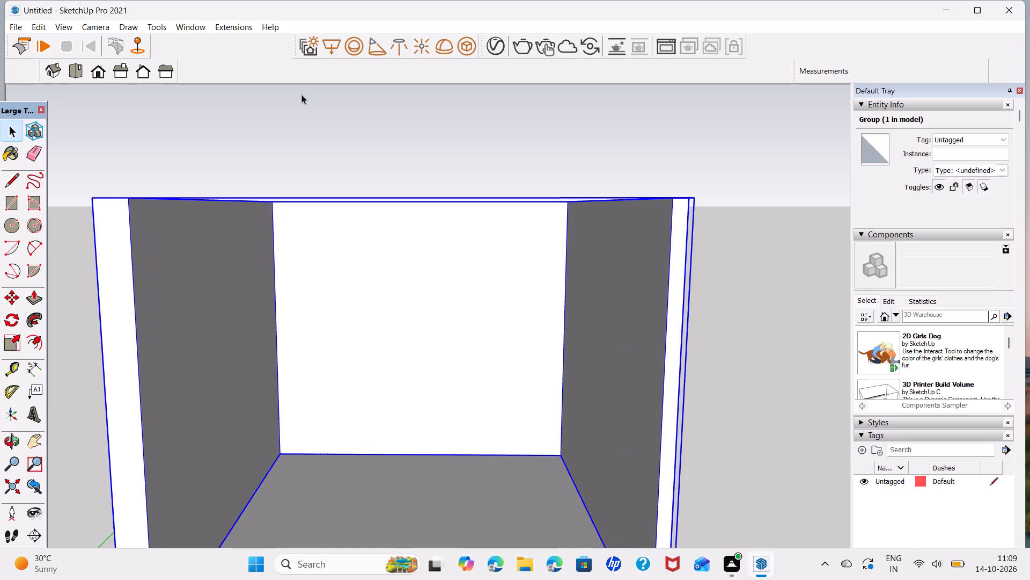
click(284, 141)
click(10, 365)
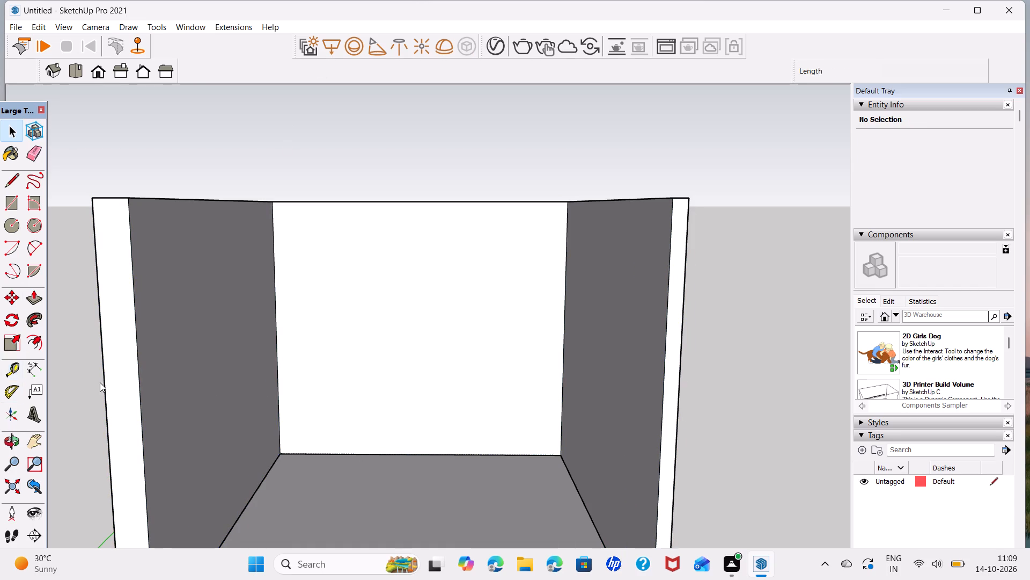
click(276, 344)
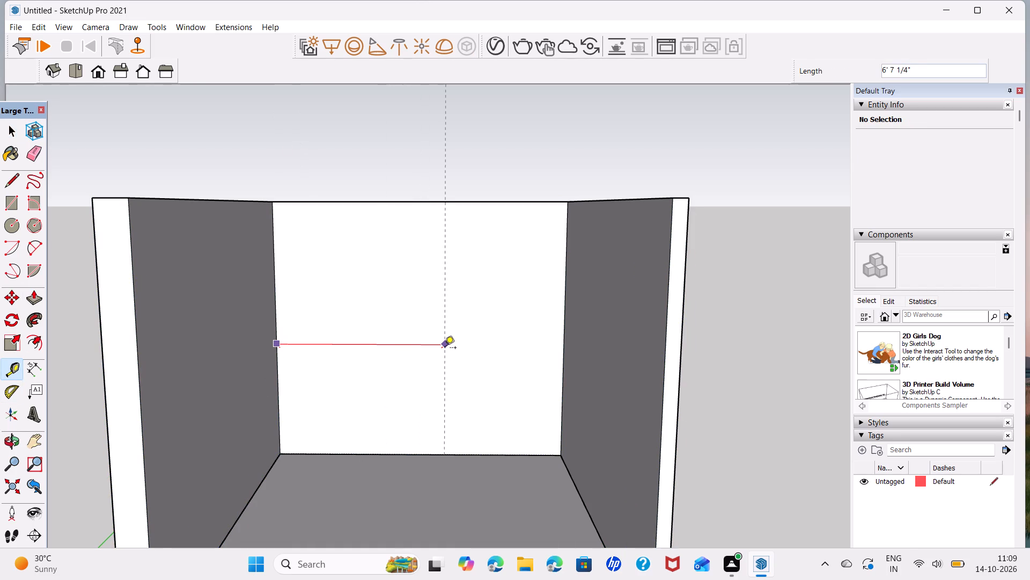
text(9')
key(Return)
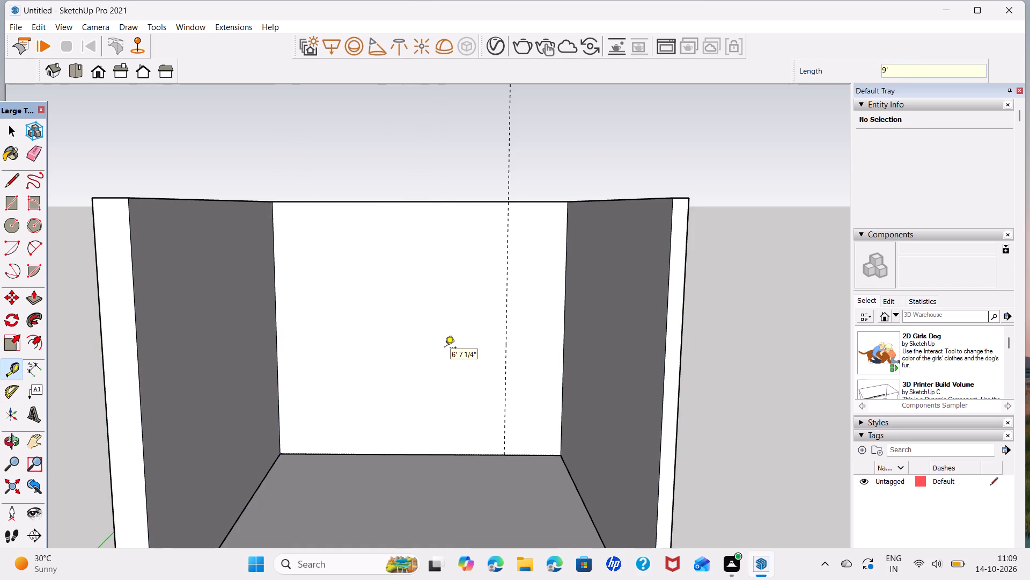
key(space)
Place horizontal guide lines on the back wall 3'6" above the floor and 3'6" below the top edge.
scroll(535, 394, up, 3)
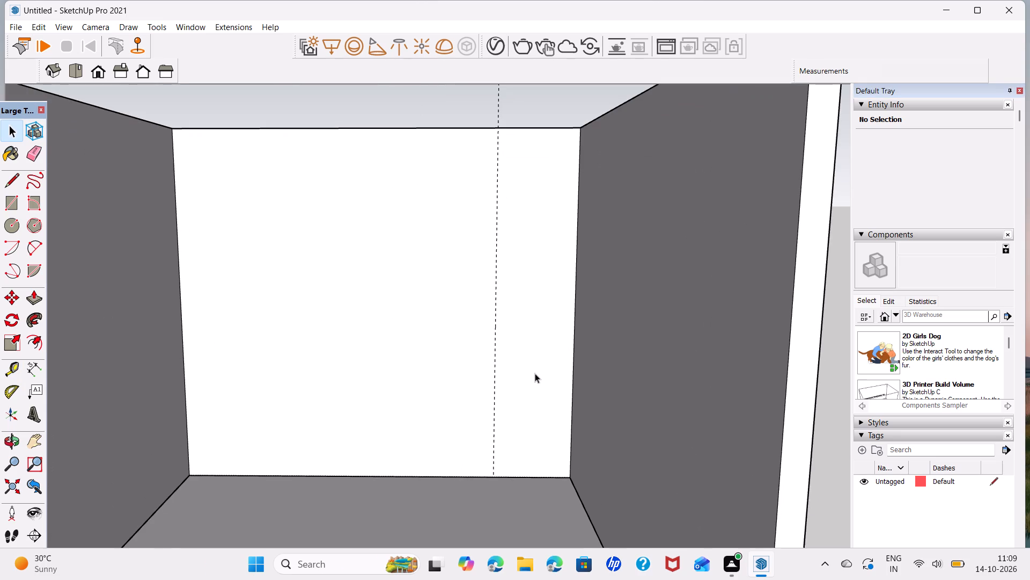
click(4, 369)
click(559, 479)
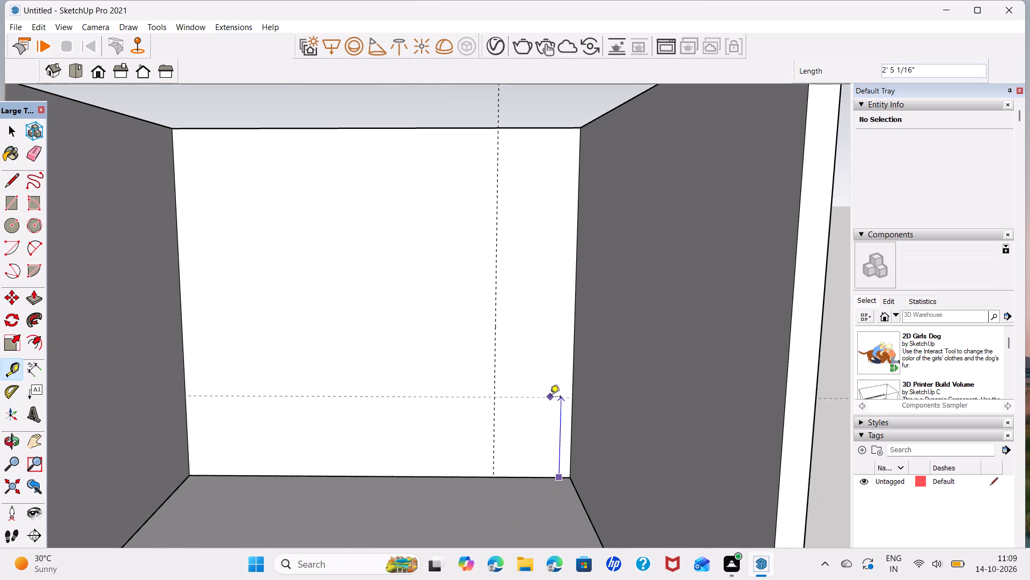
text(3'6)
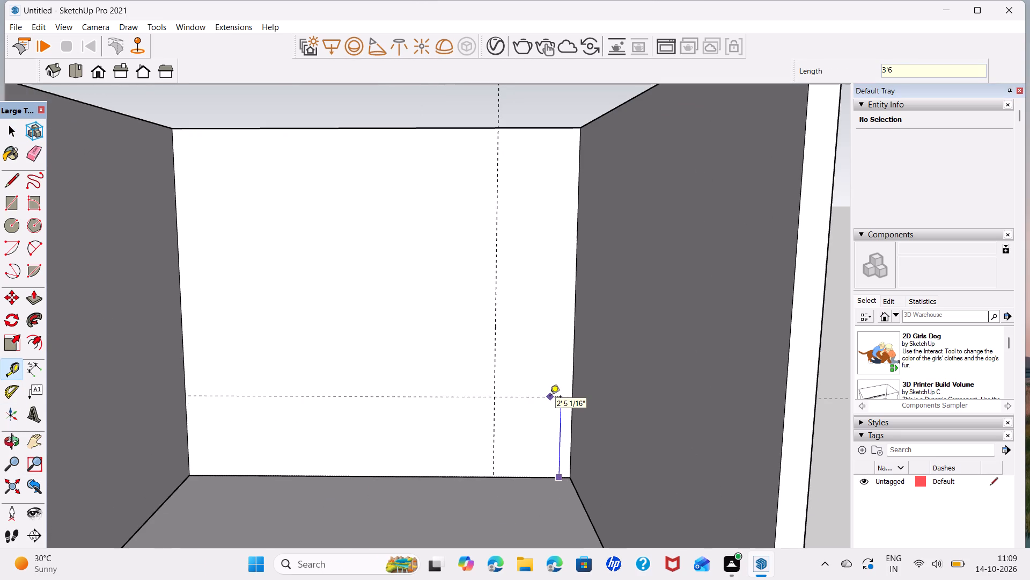
key(Return)
click(526, 129)
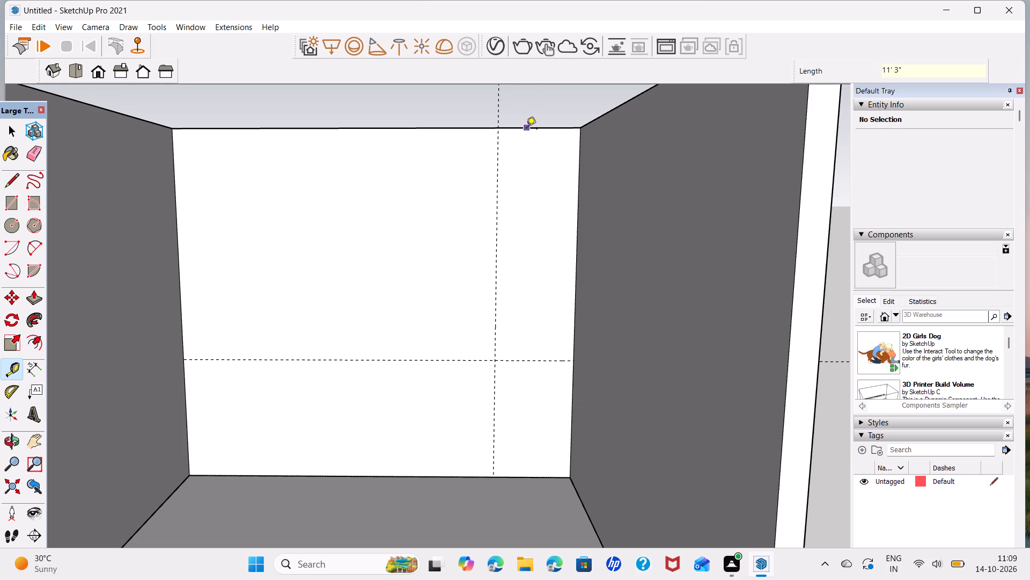
text(3'6)
key(Return)
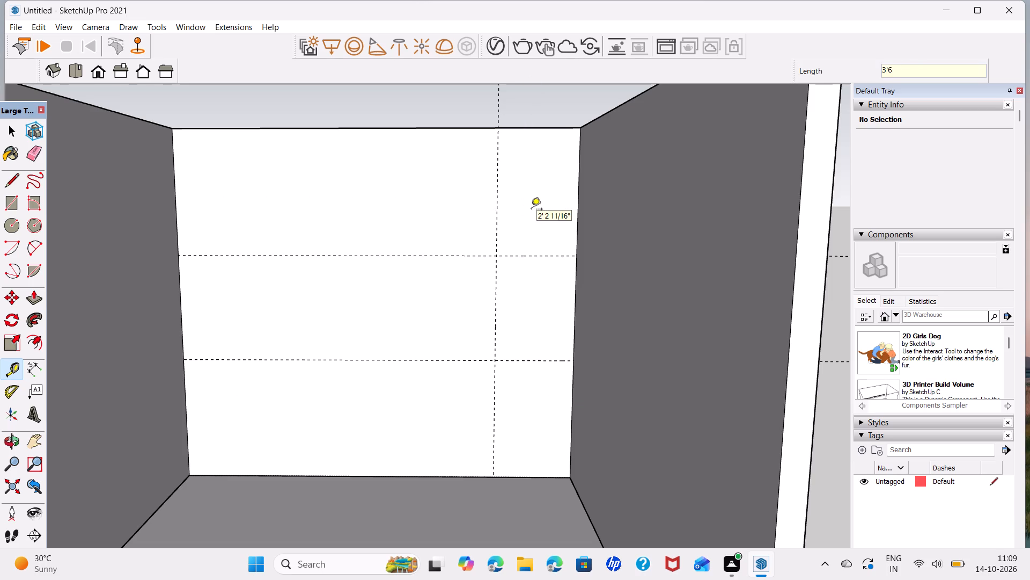
key(space)
Dimension the back wall from the vertical guide to the right corner, and the height between the two horizontal guides.
scroll(573, 304, up, 3)
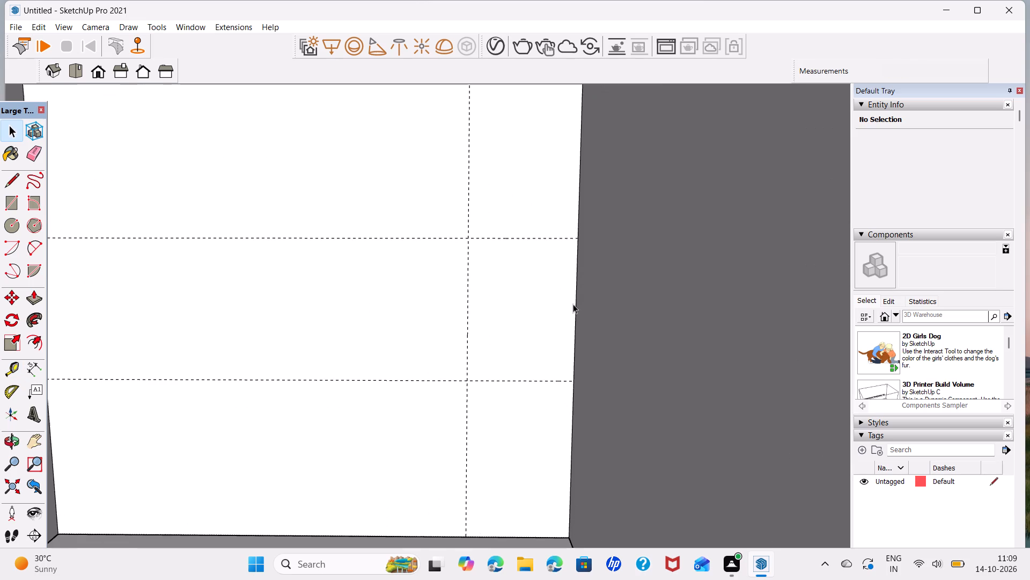
click(31, 372)
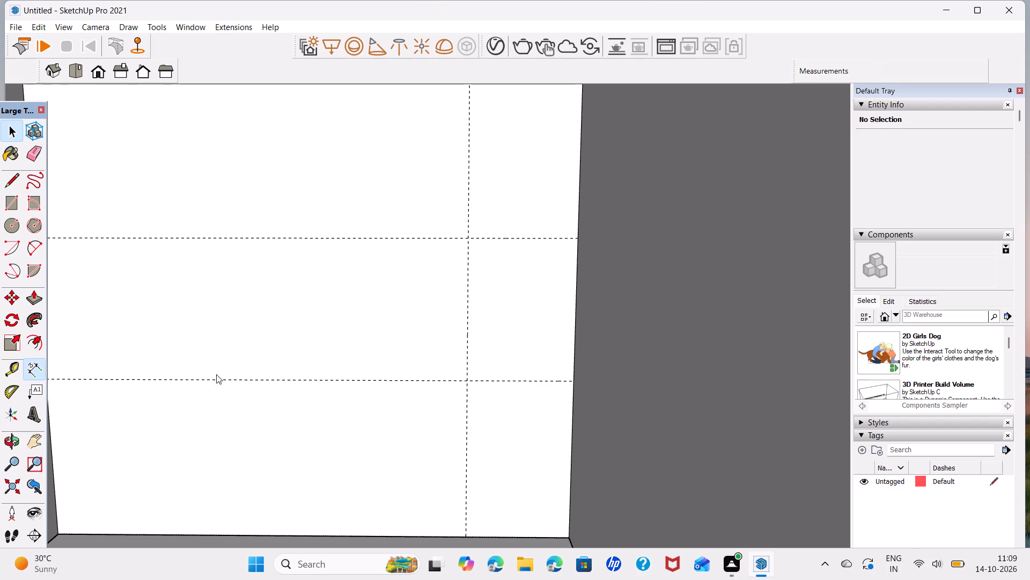
click(469, 242)
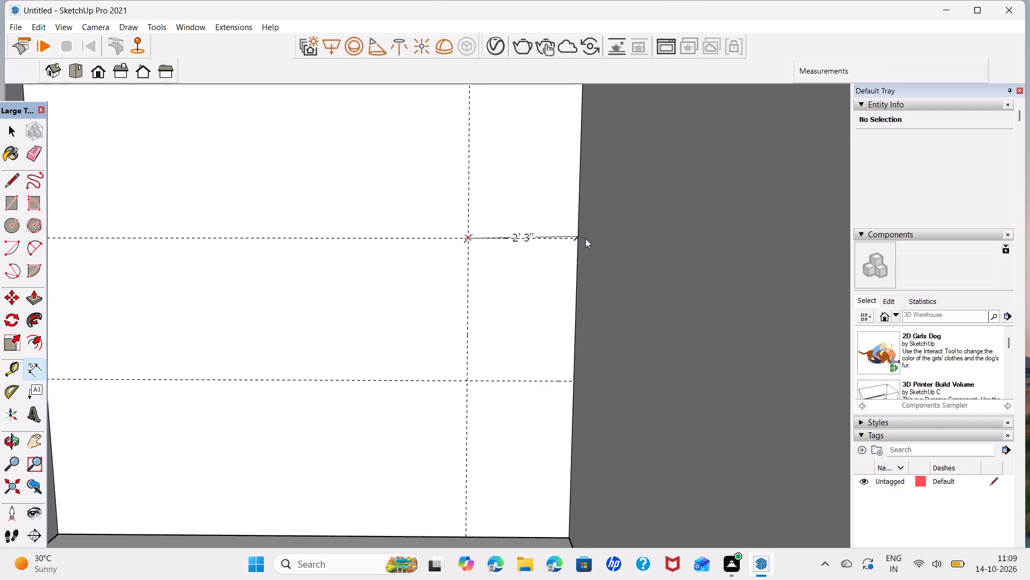
click(576, 238)
click(576, 219)
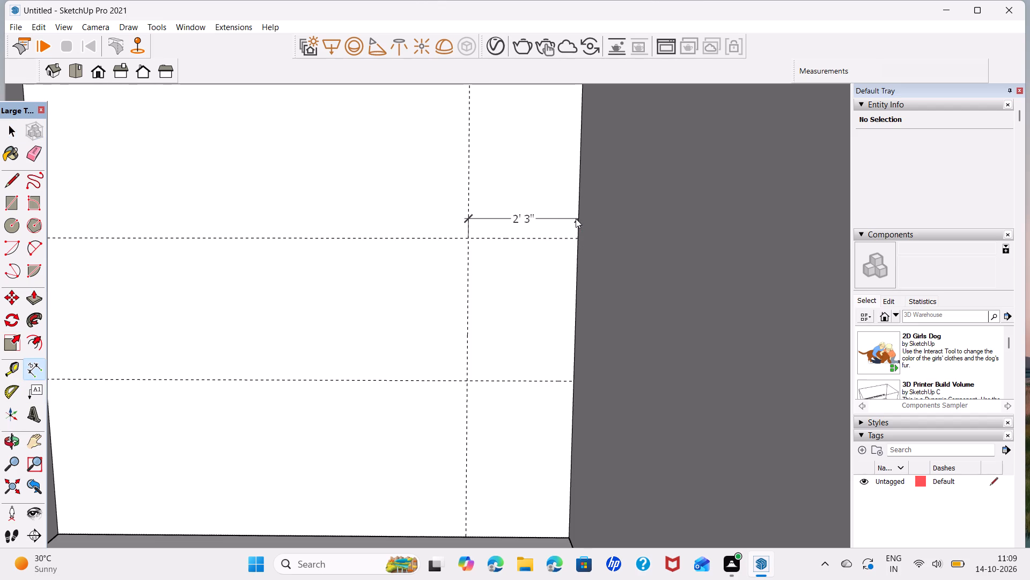
click(471, 239)
click(467, 381)
click(450, 372)
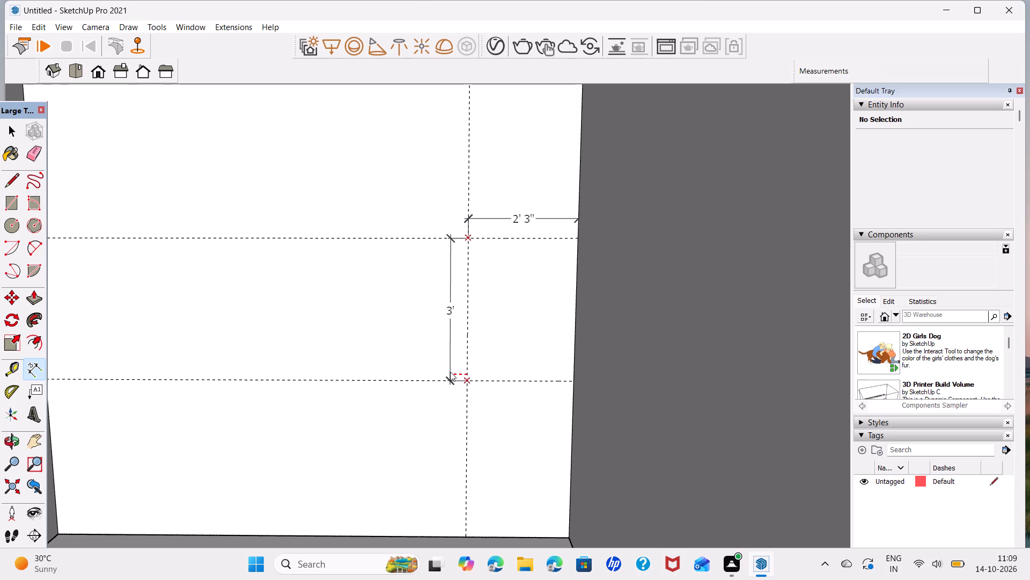
click(565, 346)
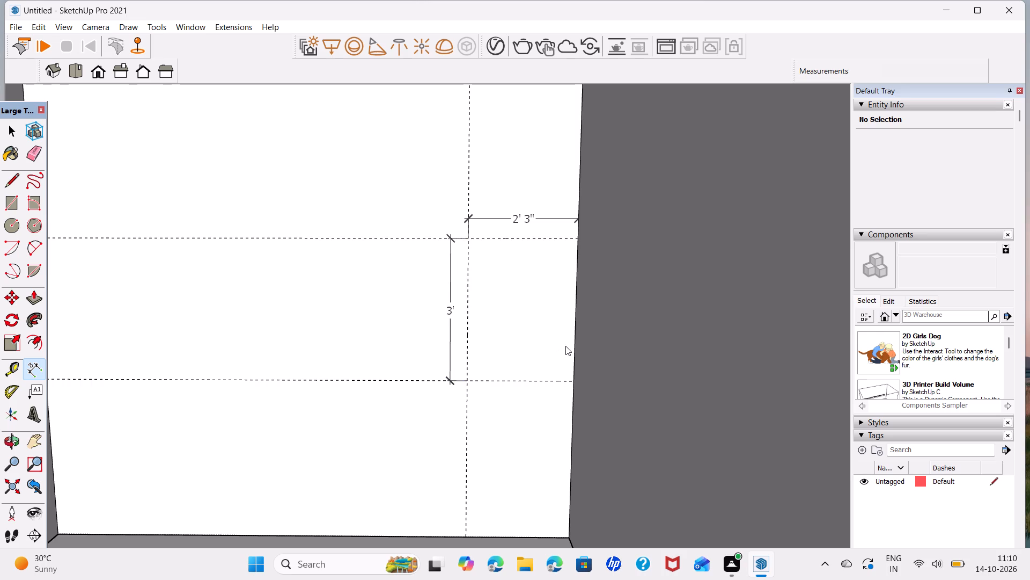
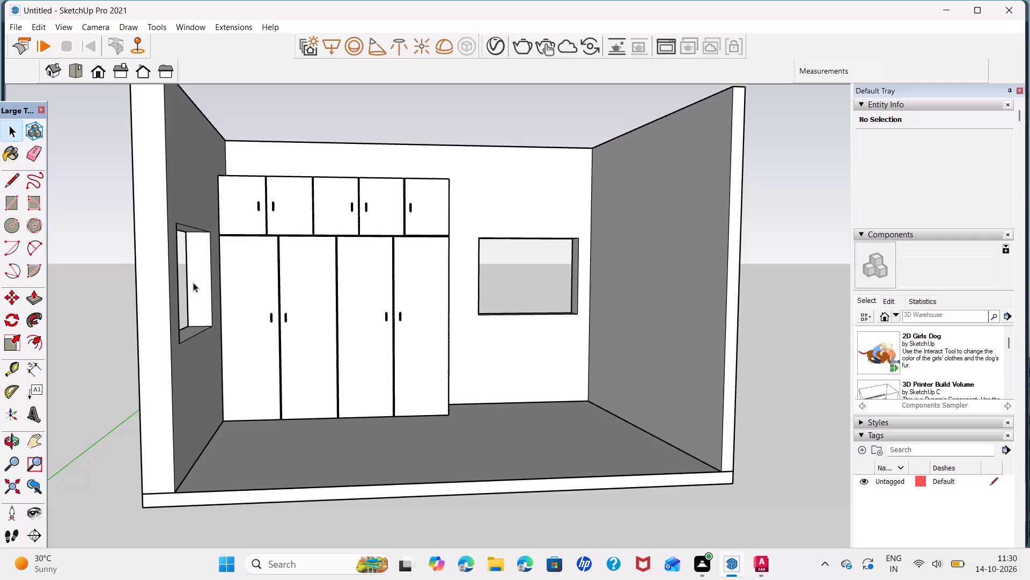
Place a guide line across the floor 1'6" in front of the wardrobe's base.
scroll(193, 282, up, 3)
middle_drag(322, 314, 230, 328)
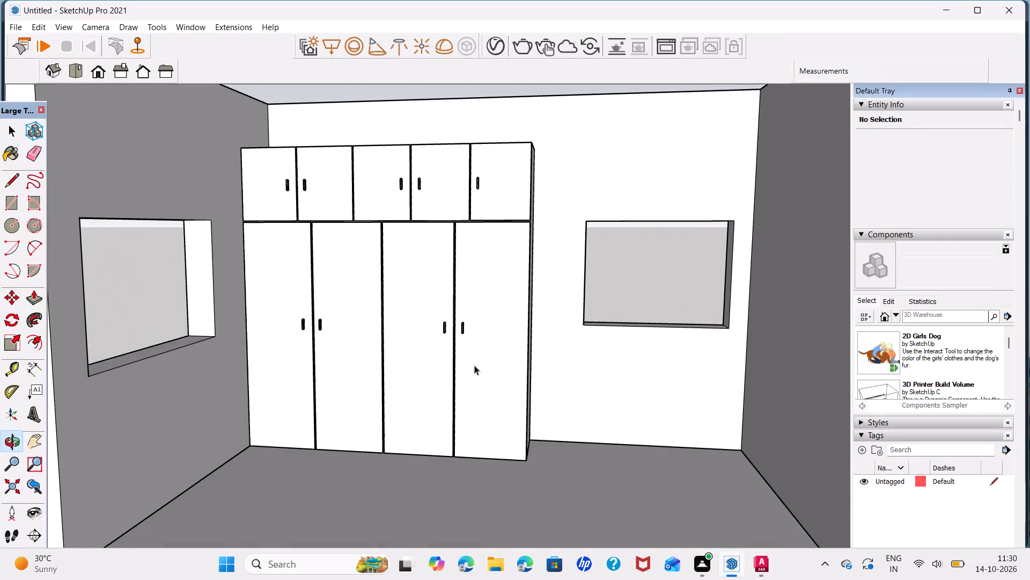
scroll(474, 360, down, 4)
middle_drag(473, 360, 411, 293)
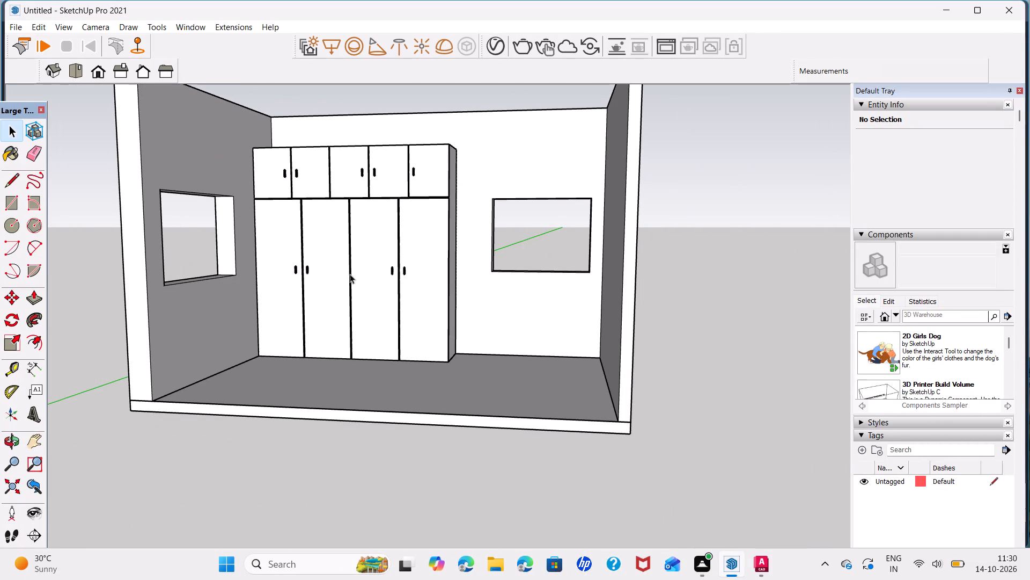
middle_drag(381, 330, 360, 474)
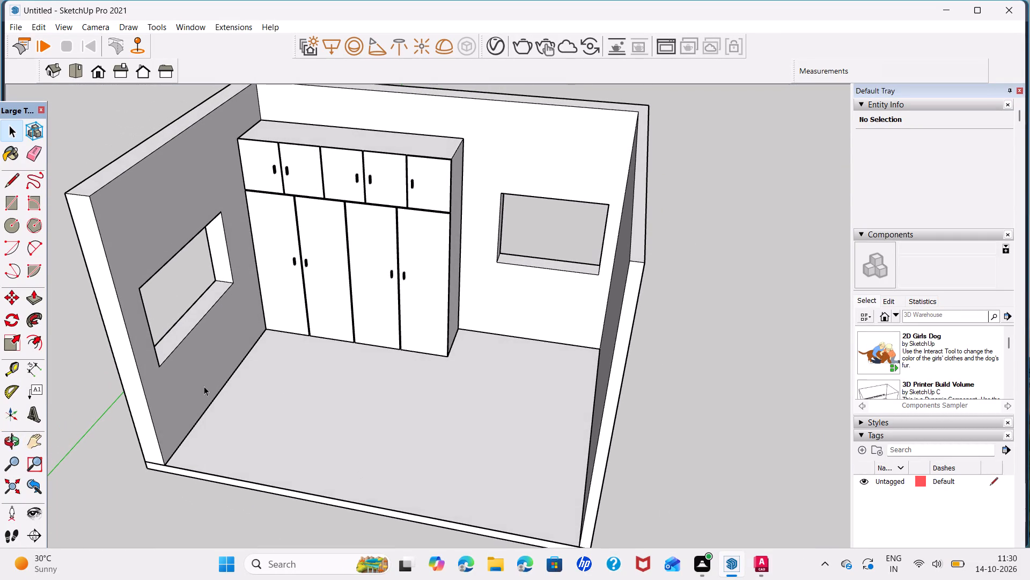
scroll(209, 395, up, 1)
middle_drag(260, 402, 251, 361)
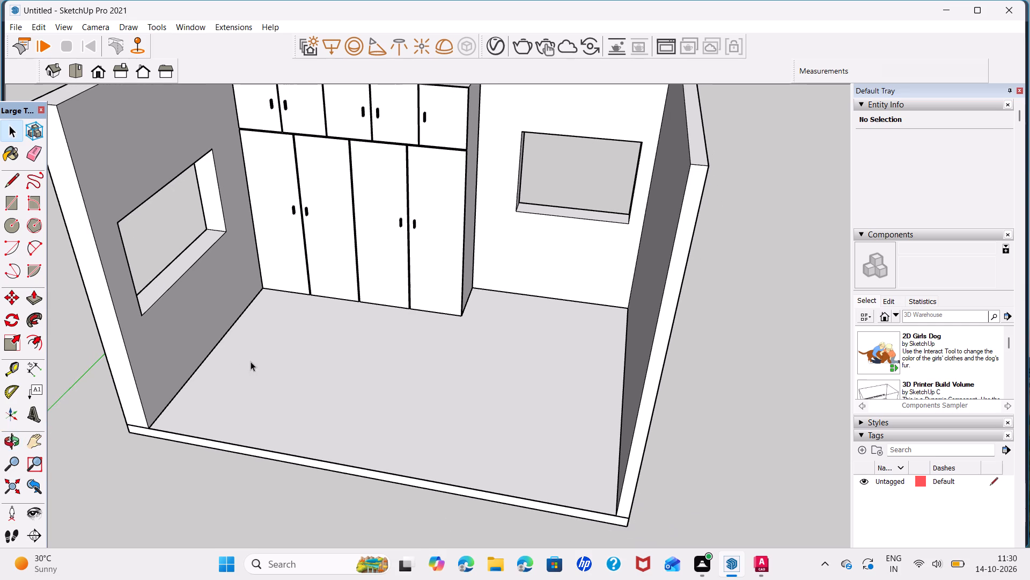
click(12, 371)
click(348, 301)
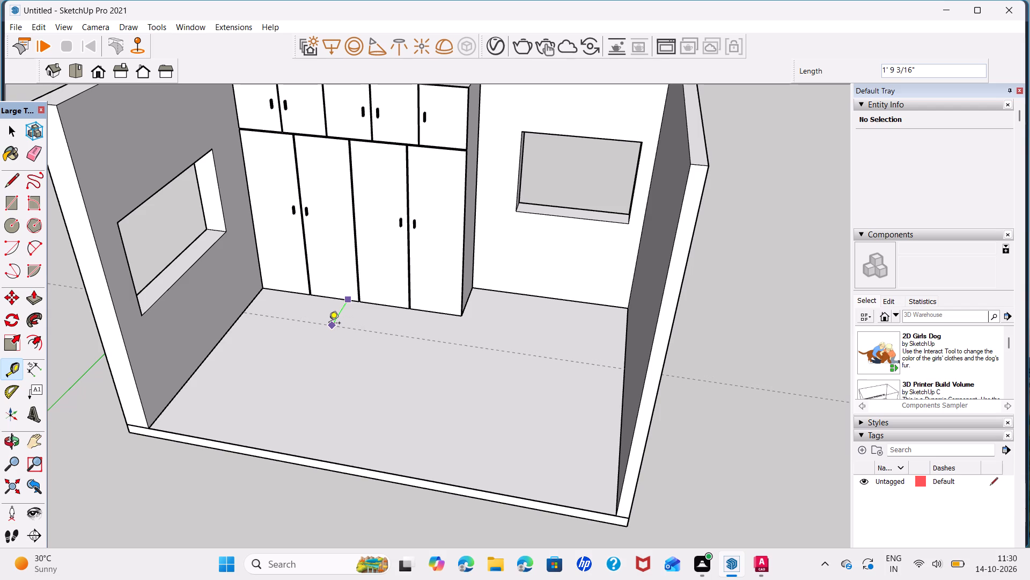
text(1'6)
key(Return)
key(space)
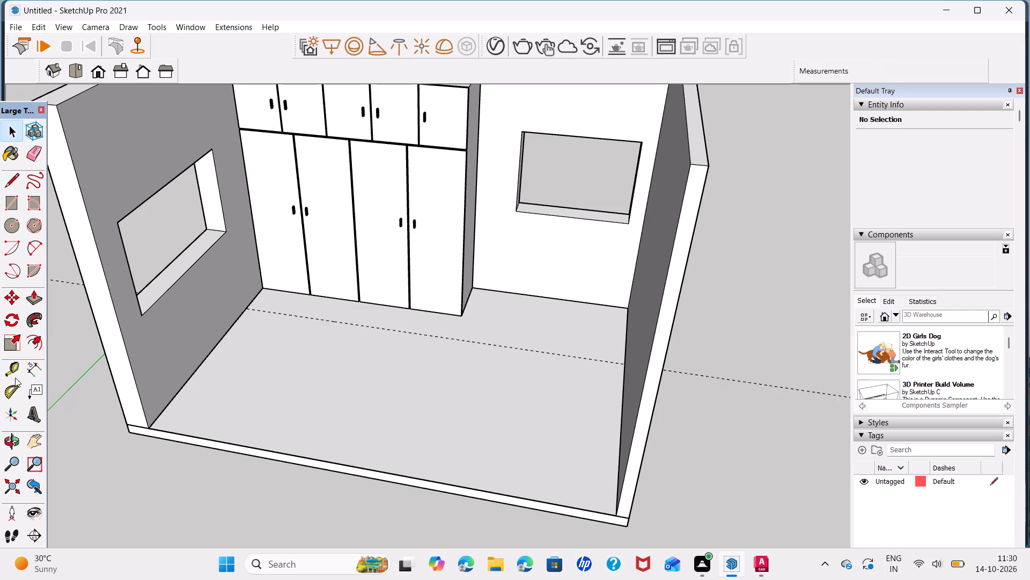
Place a guide line across the floor 1' in from the room's open front edge.
click(0, 371)
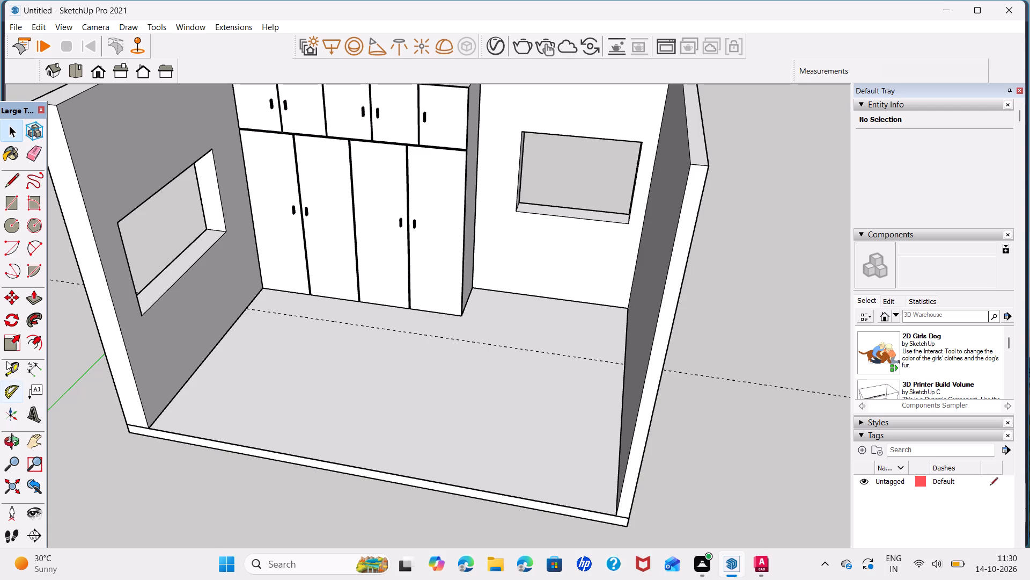
click(10, 361)
click(203, 439)
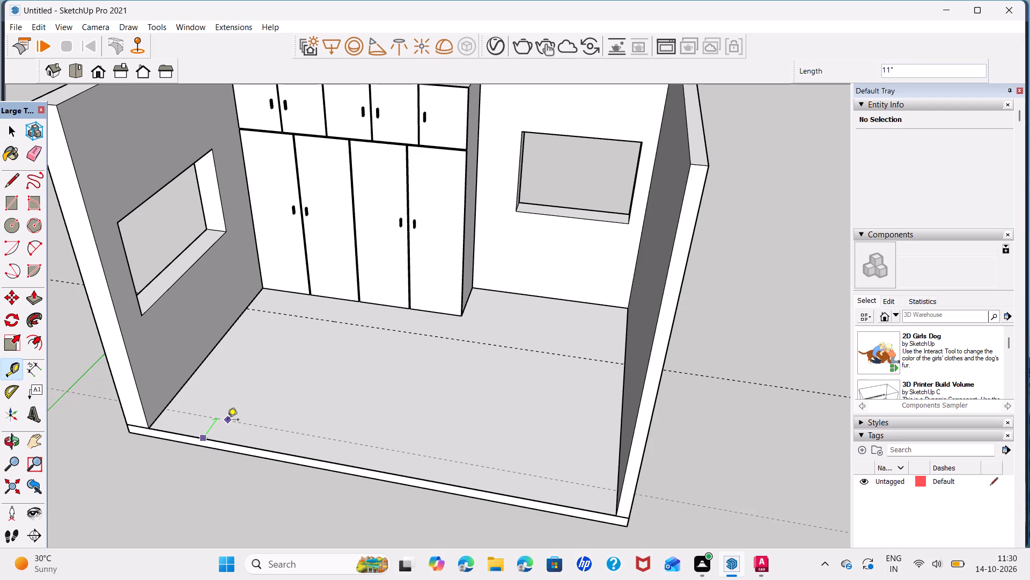
key(1)
key(apostrophe)
key(Return)
key(space)
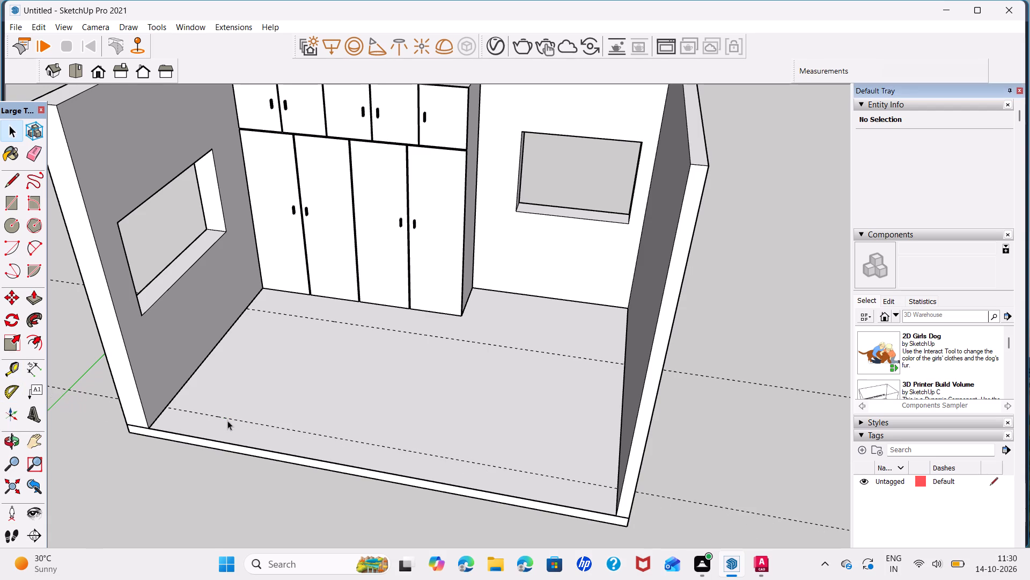
Draw a 6' by 6' rectangle on the floor against the left wall, starting from the front guide line.
key(r)
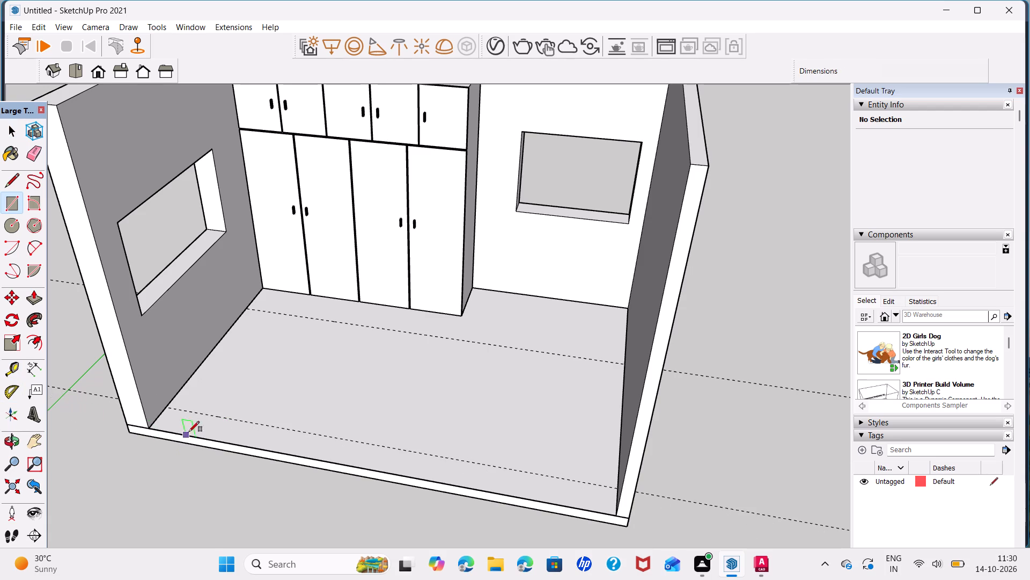
click(173, 405)
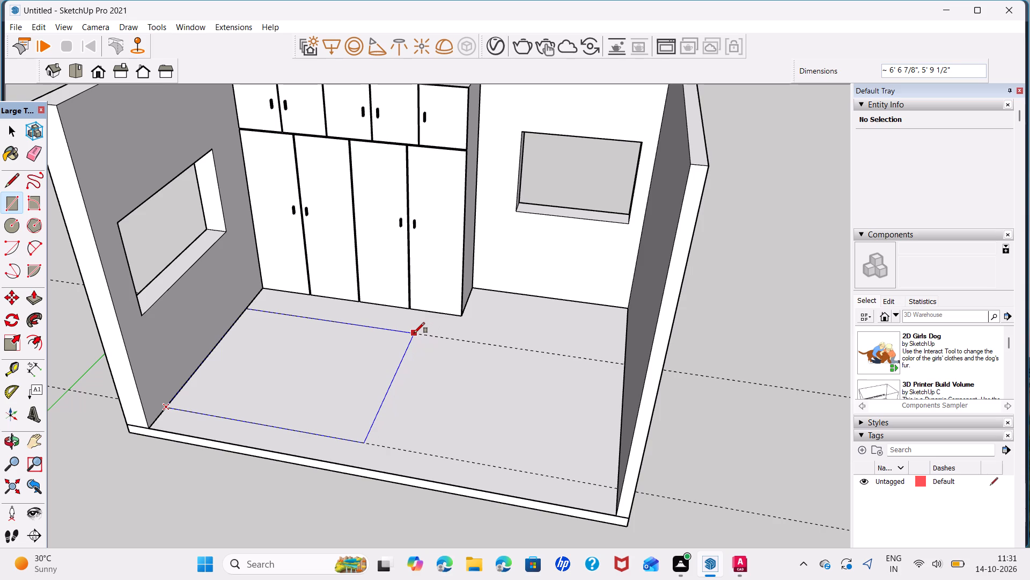
text(6')
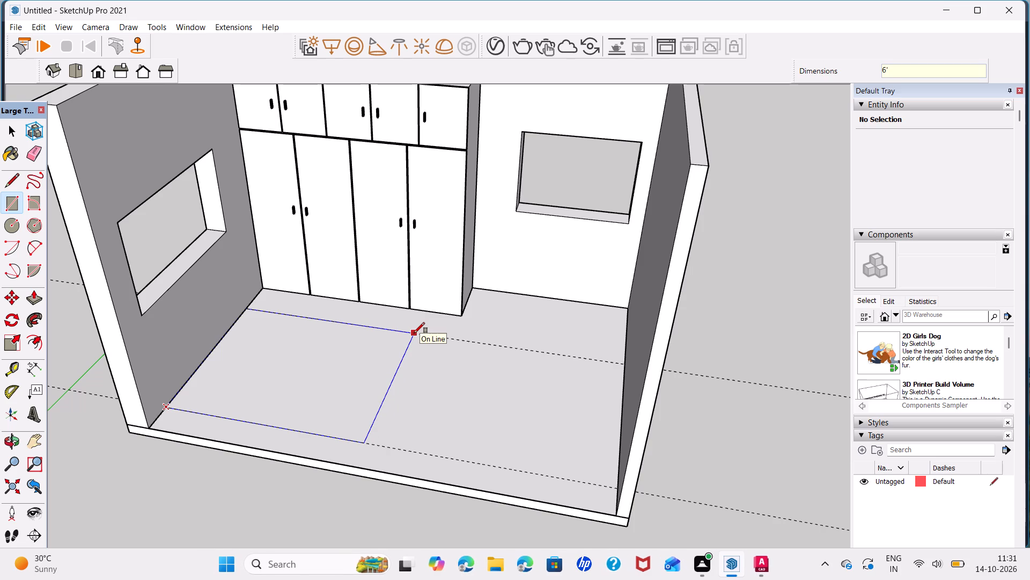
text(,6')
key(Return)
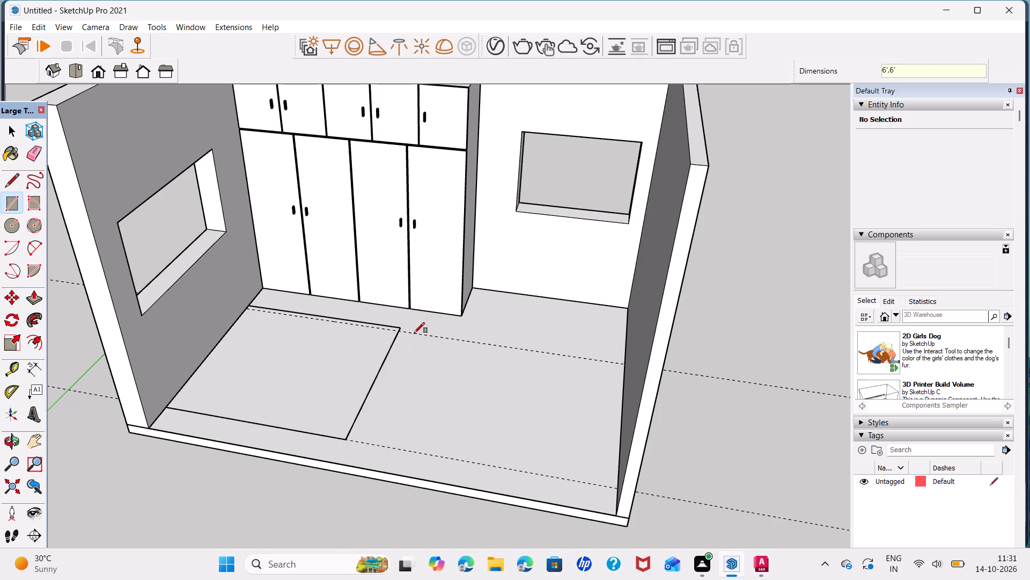
key(space)
Move the floor square 3" toward the room's open front.
scroll(370, 312, up, 3)
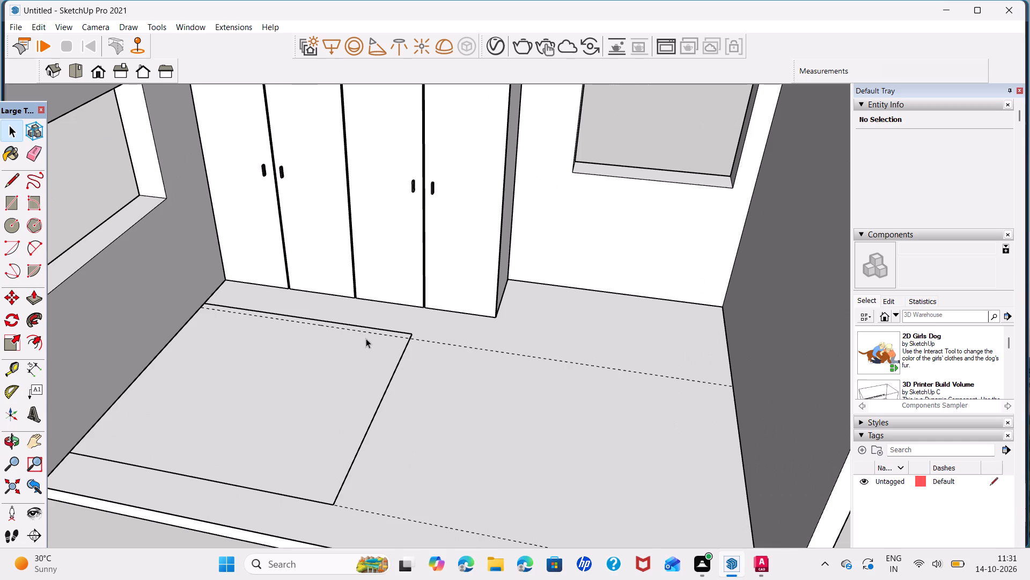
click(318, 427)
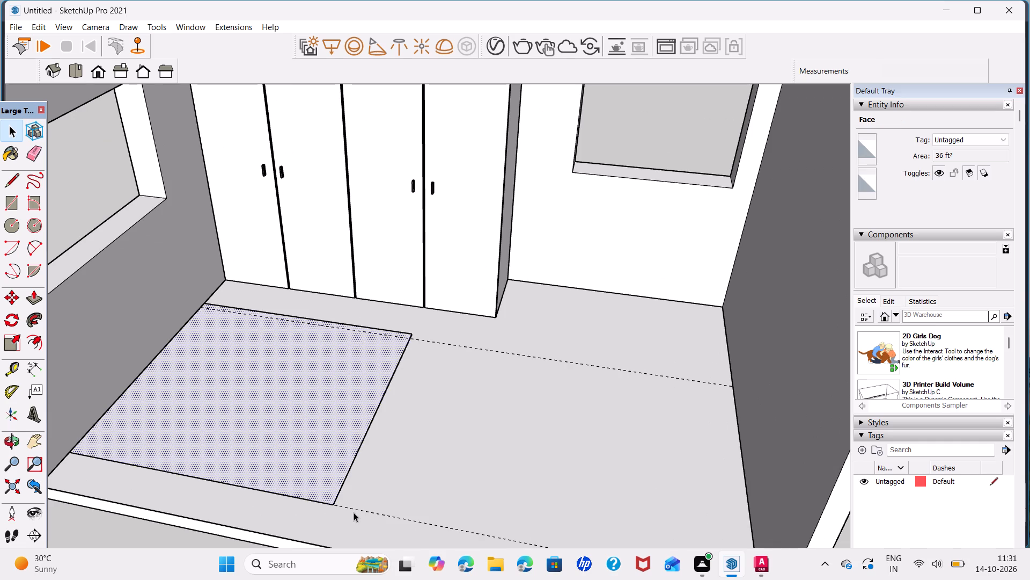
key(m)
click(333, 507)
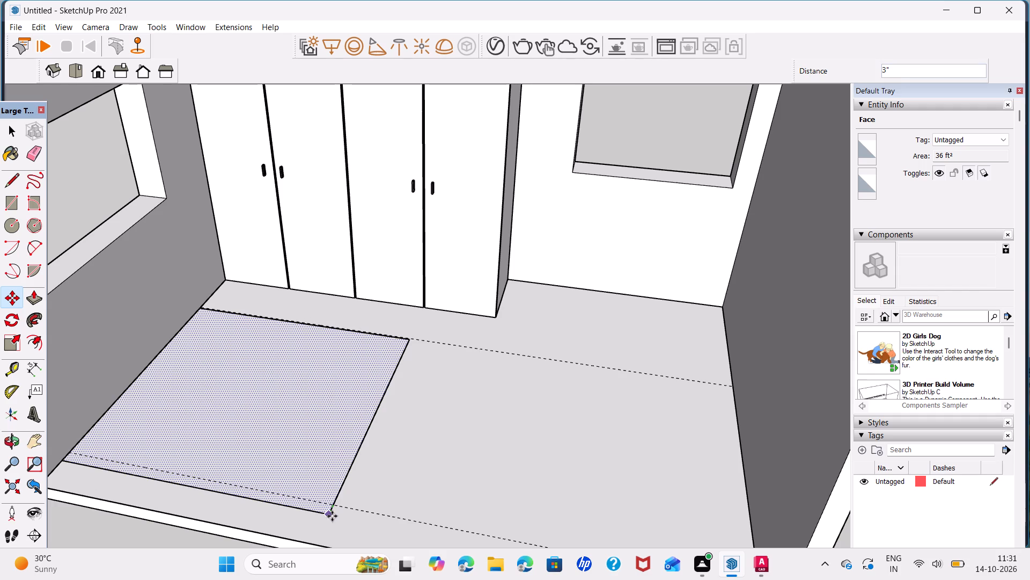
click(332, 516)
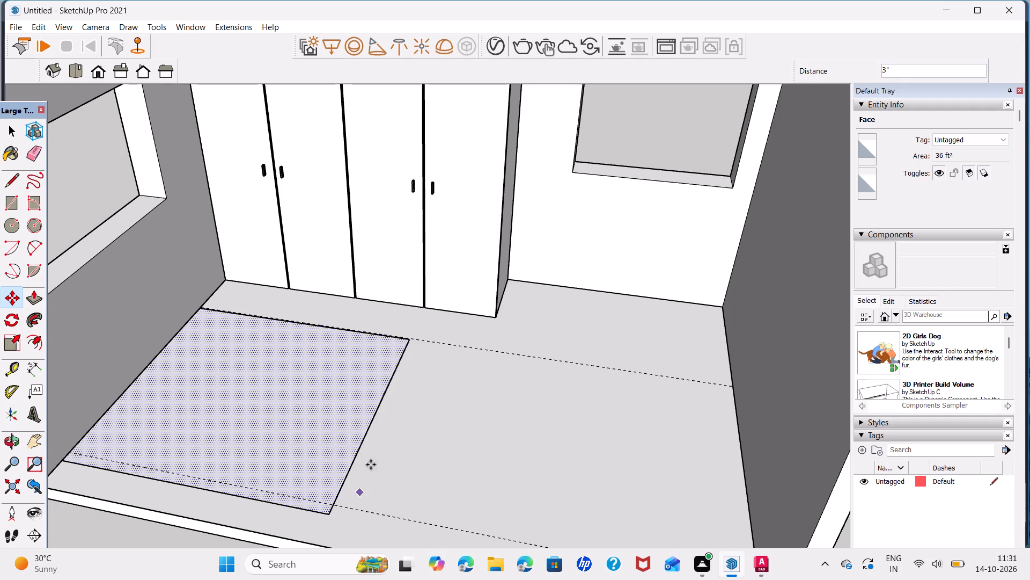
key(space)
Move the floor square 6" away from the left wall.
middle_drag(378, 327, 345, 460)
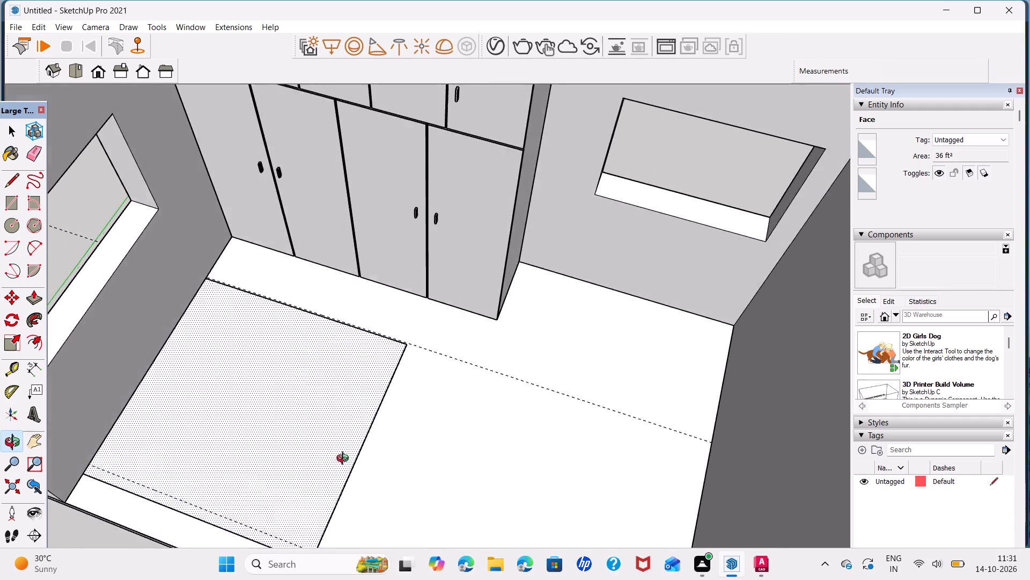
middle_drag(345, 460, 368, 391)
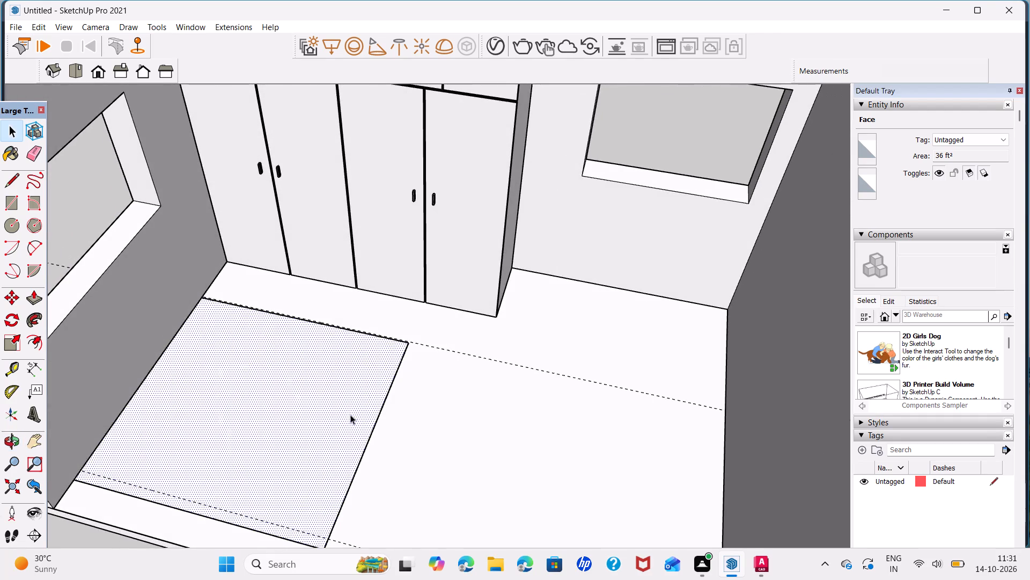
scroll(348, 417, down, 2)
middle_drag(319, 418, 446, 365)
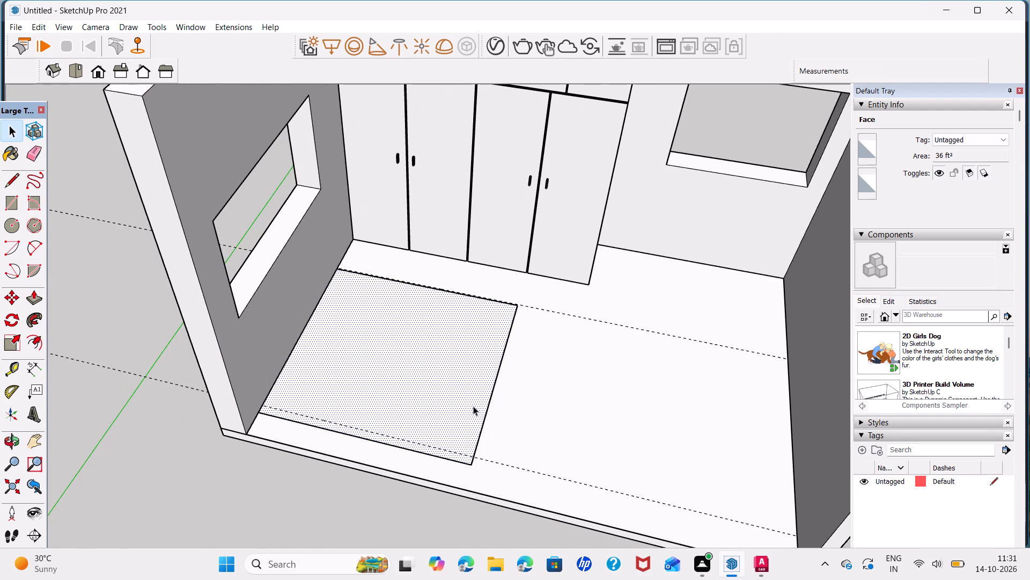
key(m)
click(473, 466)
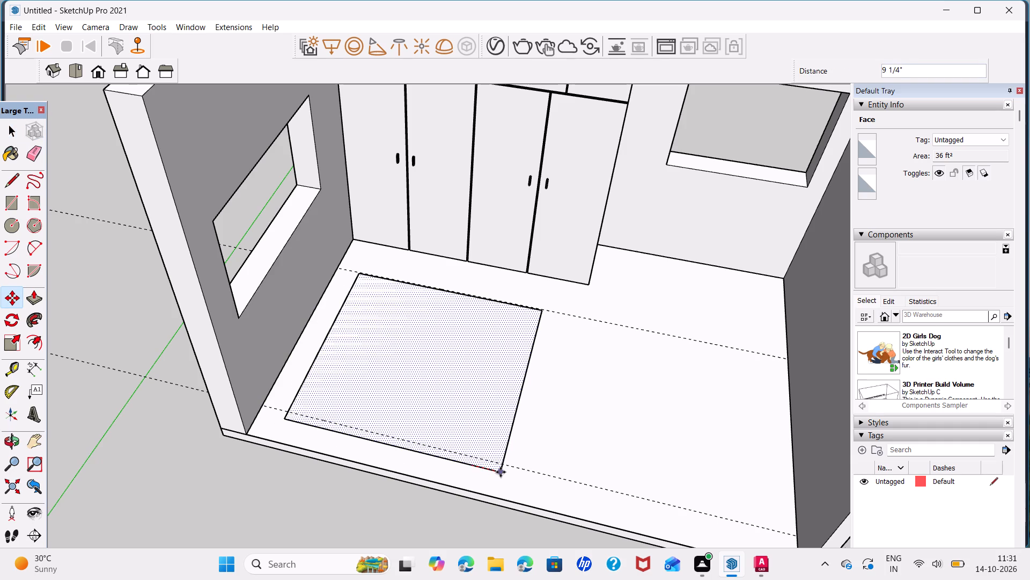
key(6)
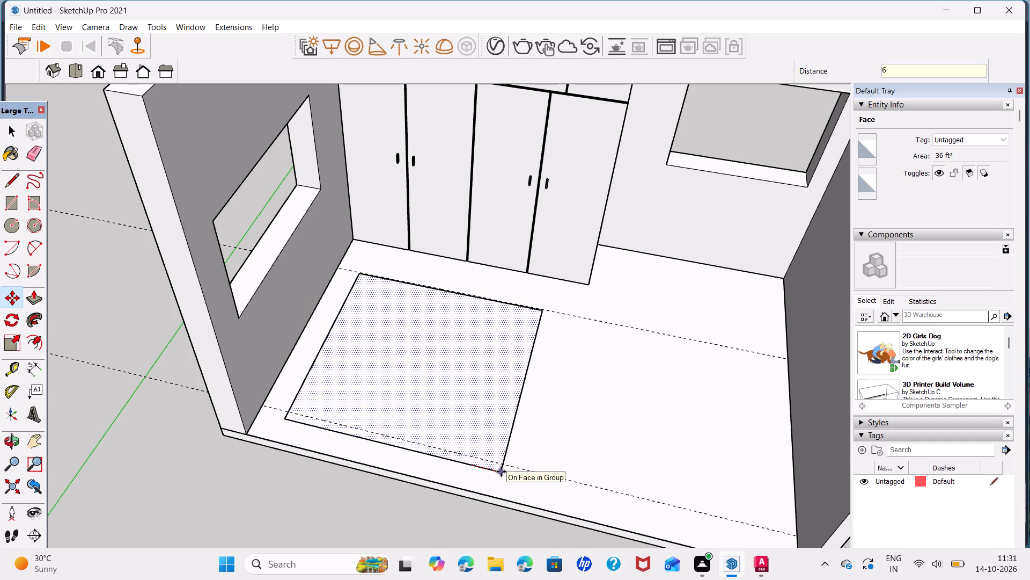
key(Return)
key(space)
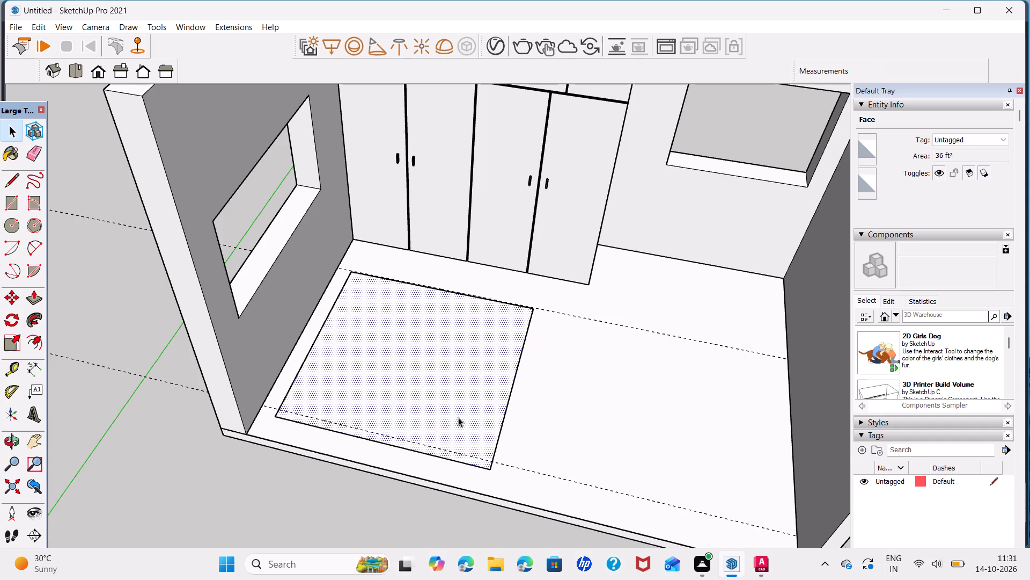
Draw a 6" wide rectangular strip on the floor filling the gap between the square and the left wall.
middle_drag(477, 389, 431, 487)
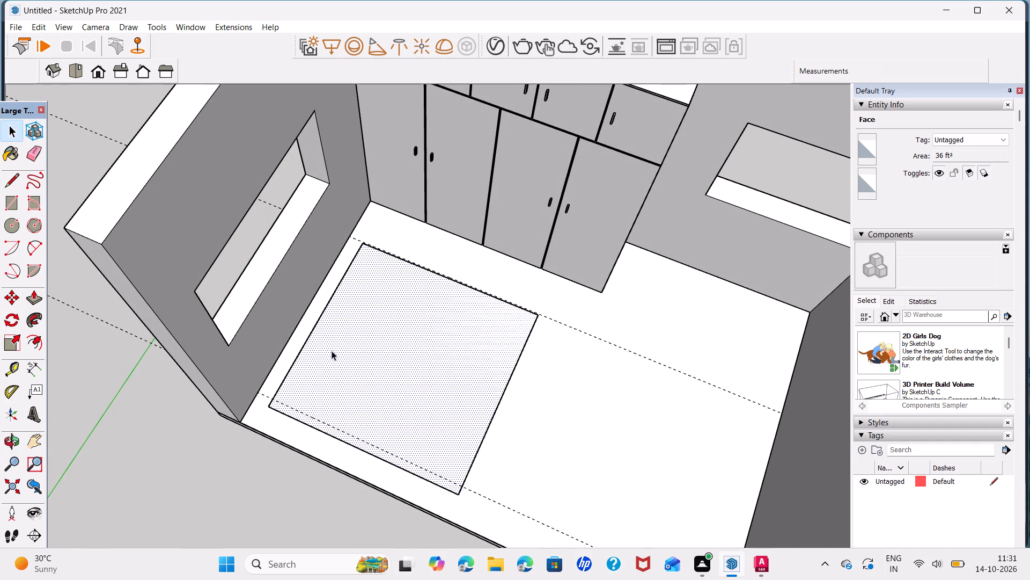
key(r)
click(268, 405)
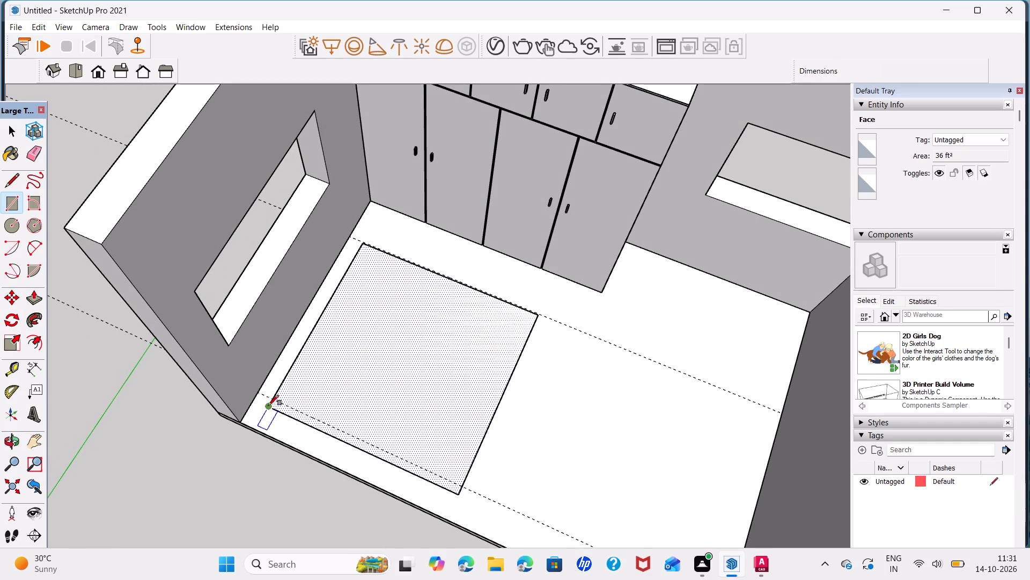
click(346, 237)
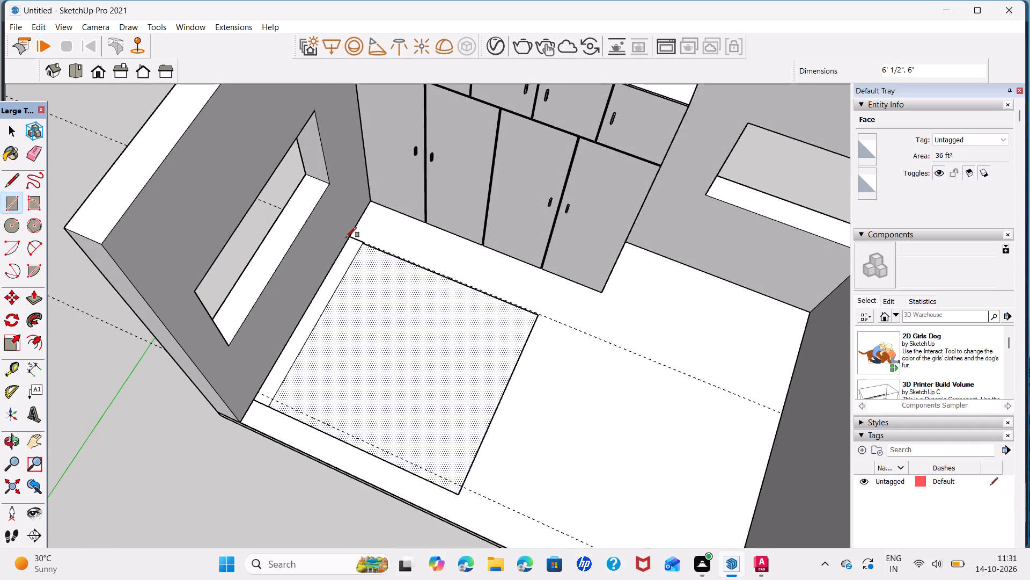
key(c)
key(space)
Move the strip's short edge nearest the wardrobe to line up with the square's corner.
scroll(359, 241, up, 5)
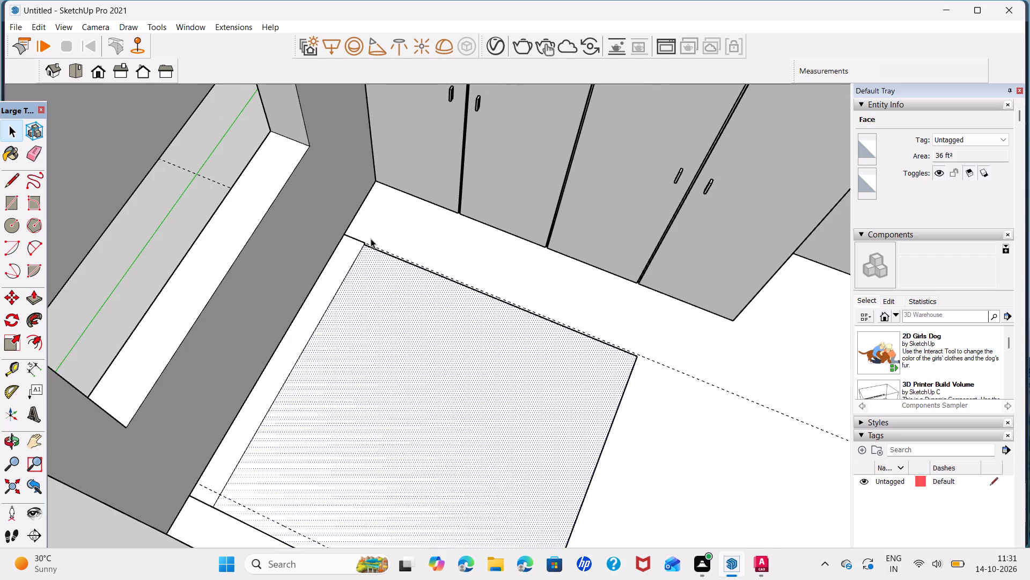
scroll(371, 238, up, 7)
scroll(295, 276, up, 7)
click(403, 215)
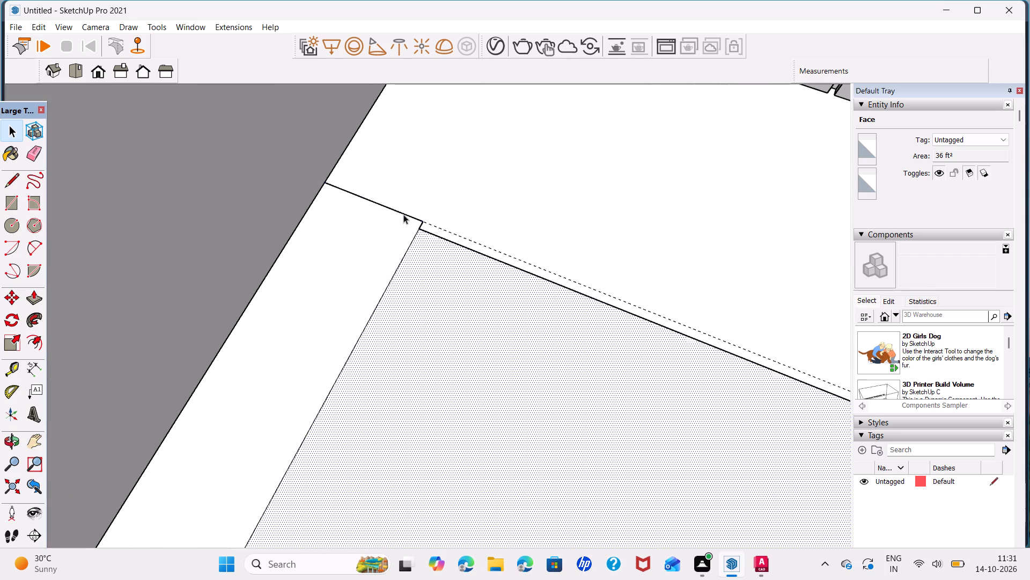
key(m)
click(422, 221)
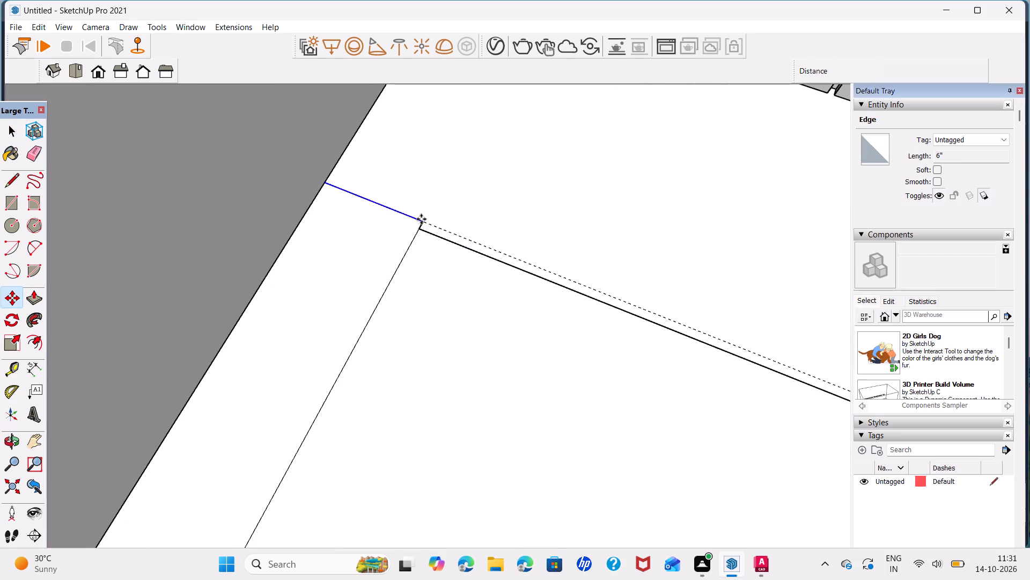
click(417, 228)
key(space)
scroll(436, 268, down, 6)
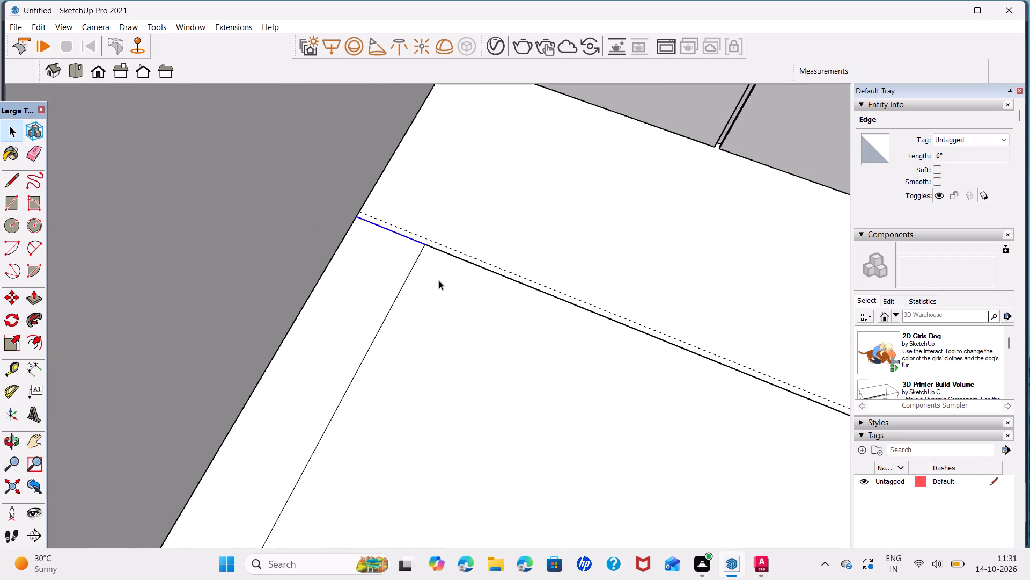
scroll(440, 285, down, 6)
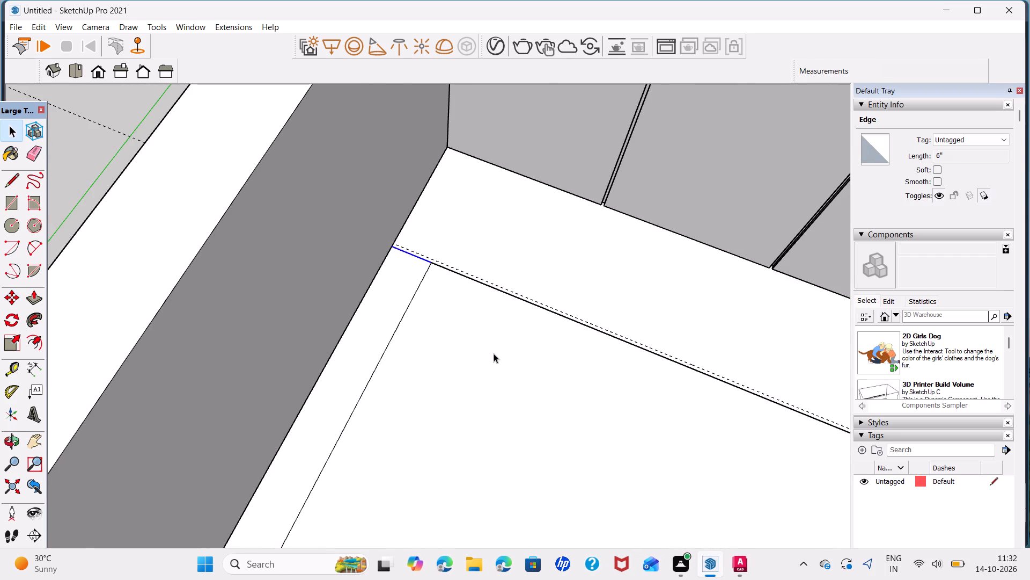
key(space)
click(70, 178)
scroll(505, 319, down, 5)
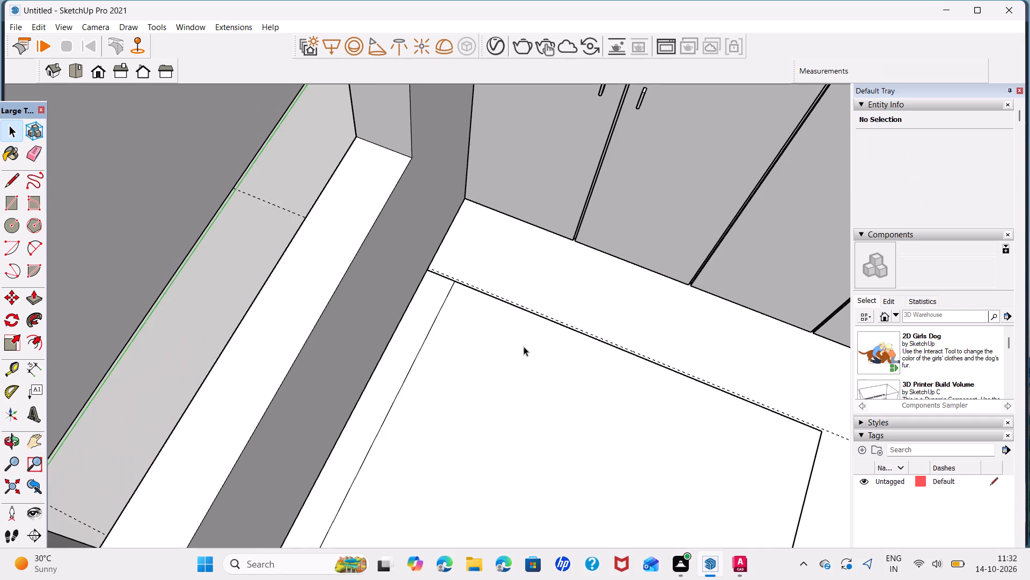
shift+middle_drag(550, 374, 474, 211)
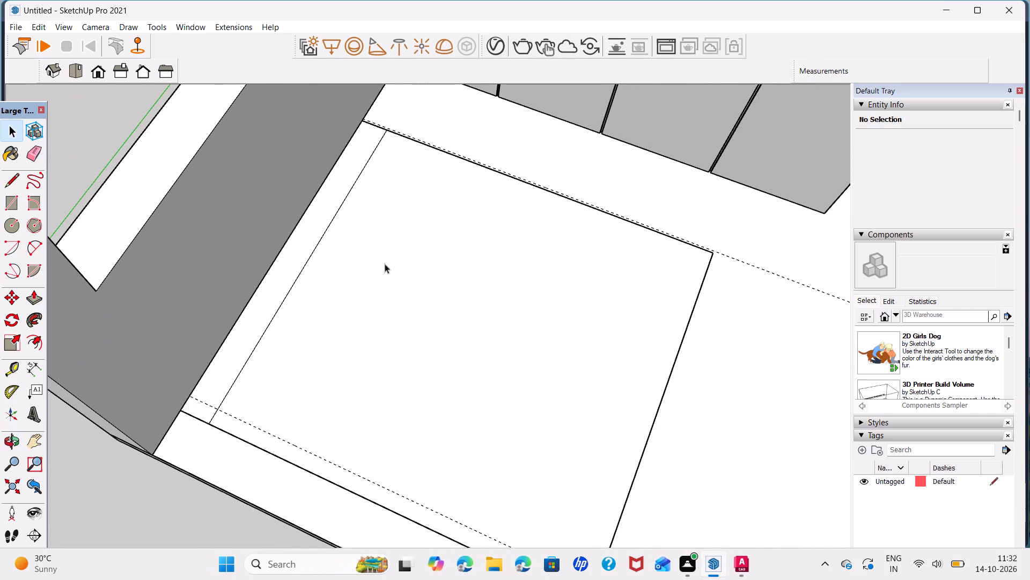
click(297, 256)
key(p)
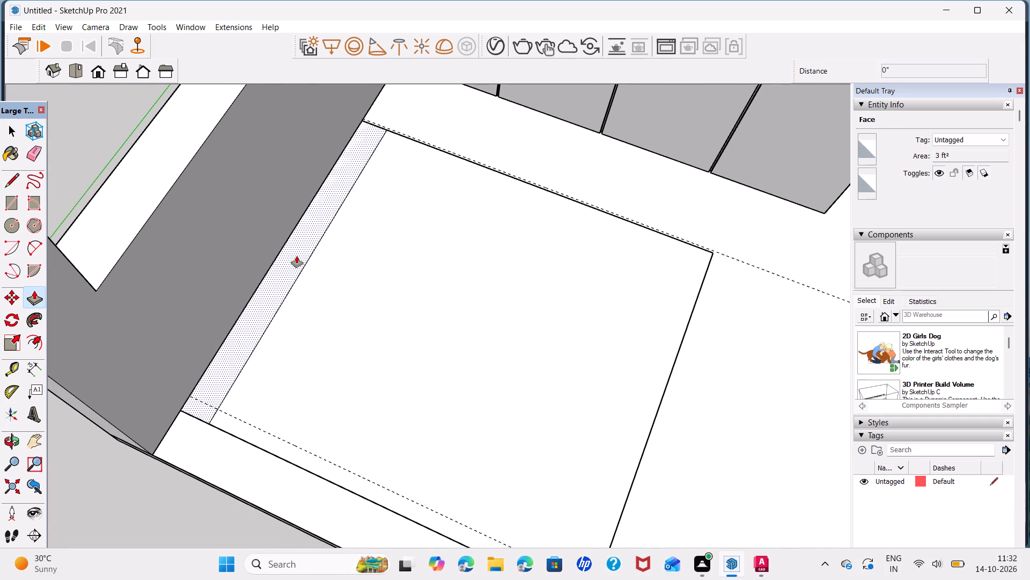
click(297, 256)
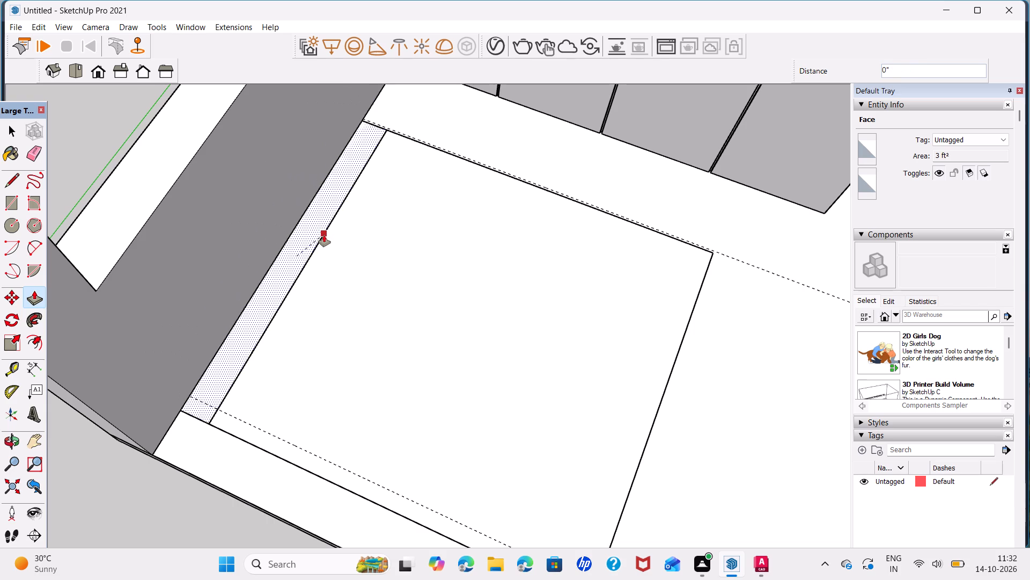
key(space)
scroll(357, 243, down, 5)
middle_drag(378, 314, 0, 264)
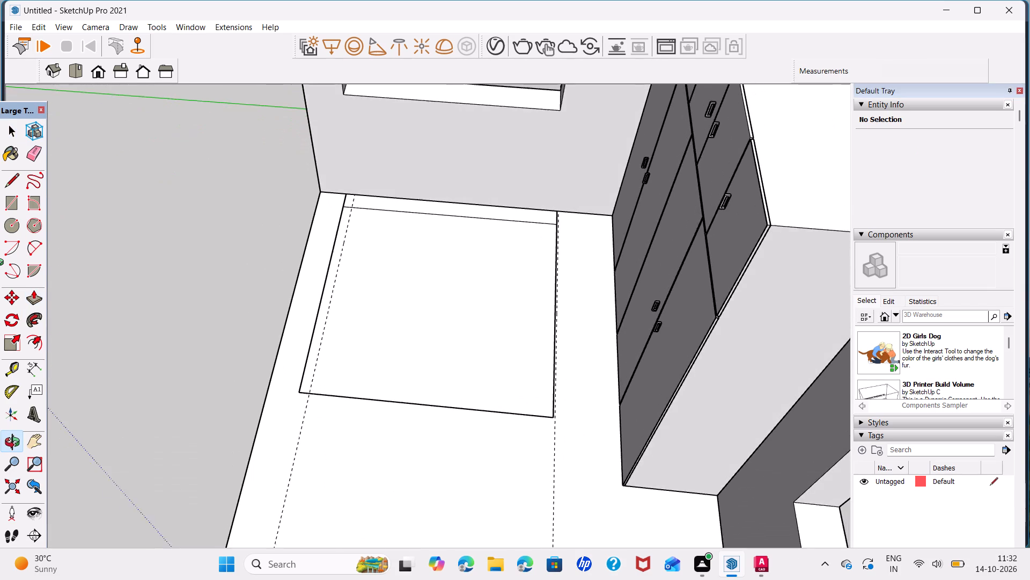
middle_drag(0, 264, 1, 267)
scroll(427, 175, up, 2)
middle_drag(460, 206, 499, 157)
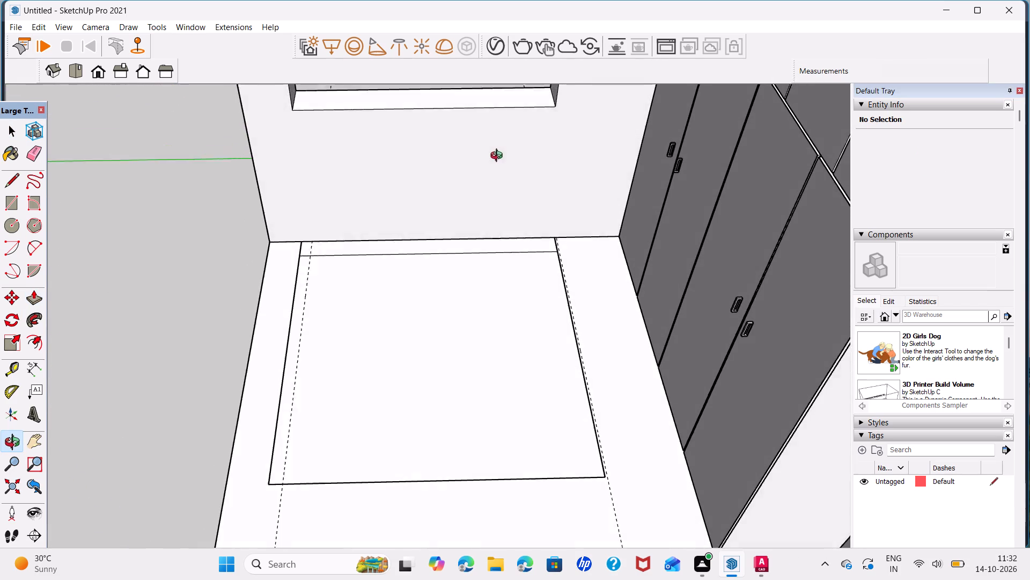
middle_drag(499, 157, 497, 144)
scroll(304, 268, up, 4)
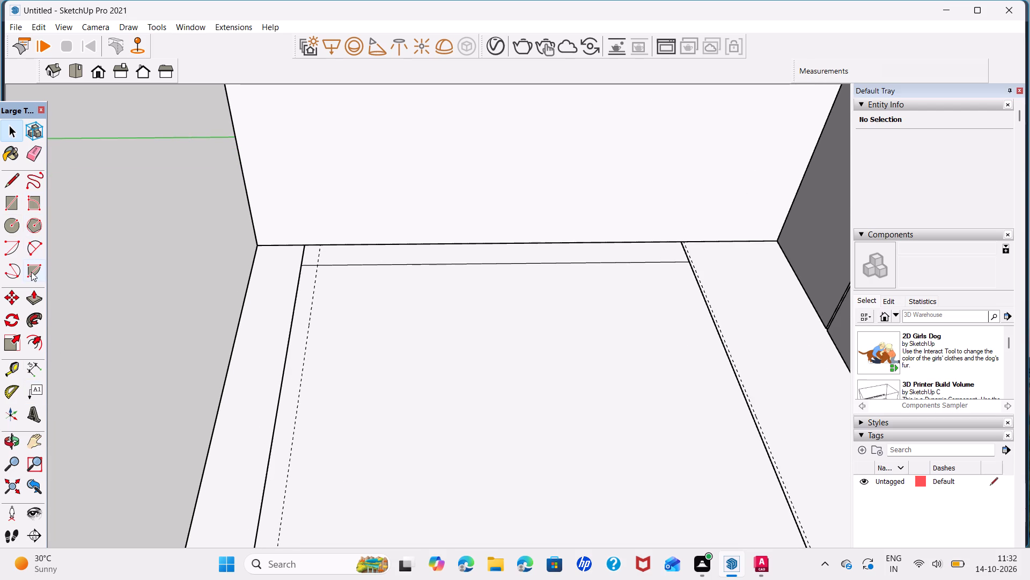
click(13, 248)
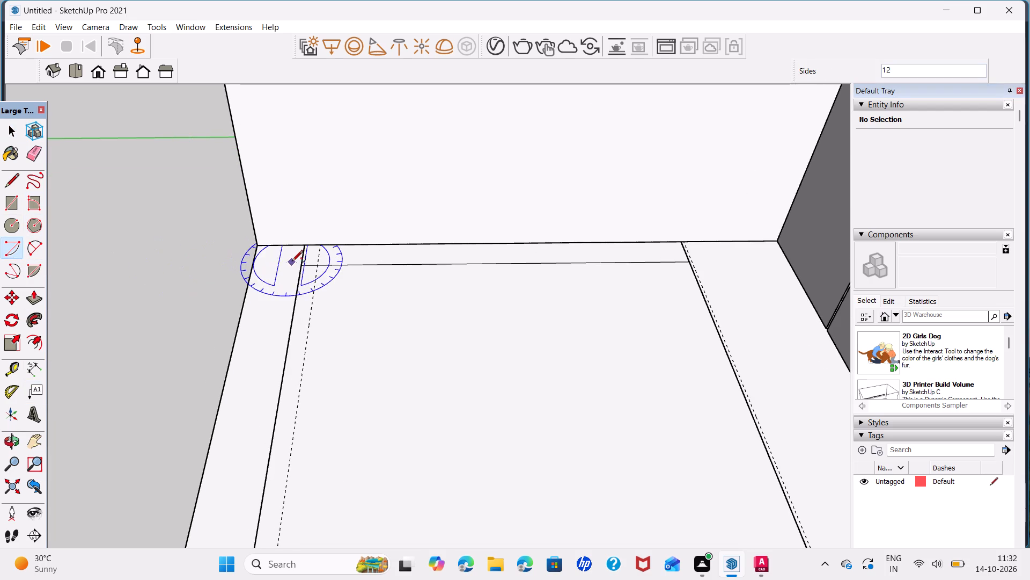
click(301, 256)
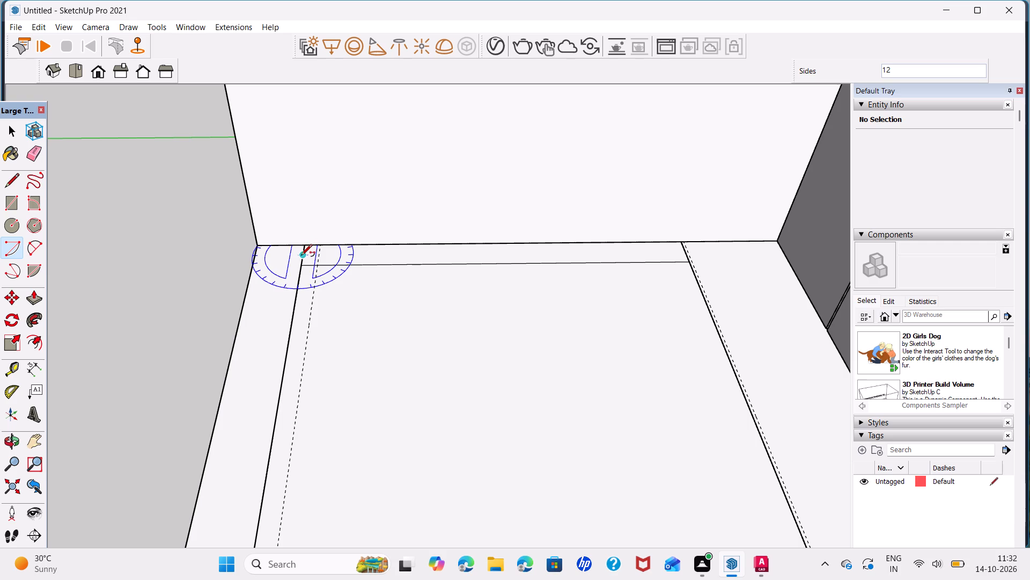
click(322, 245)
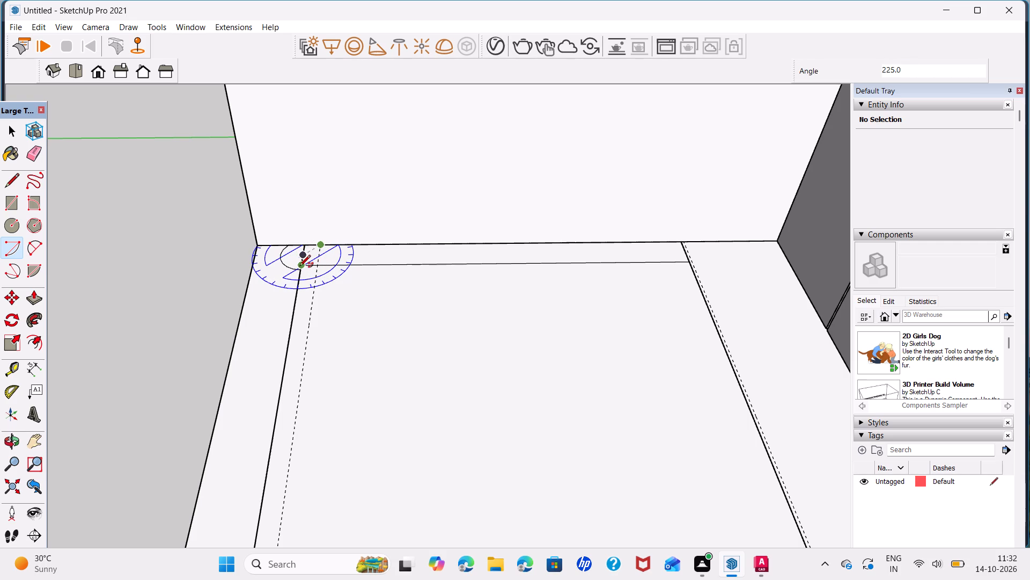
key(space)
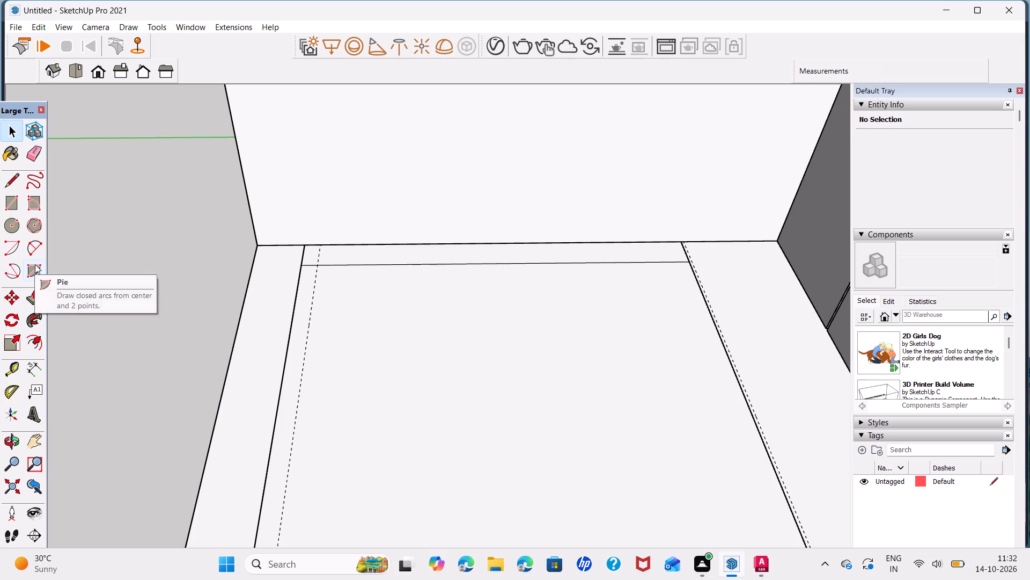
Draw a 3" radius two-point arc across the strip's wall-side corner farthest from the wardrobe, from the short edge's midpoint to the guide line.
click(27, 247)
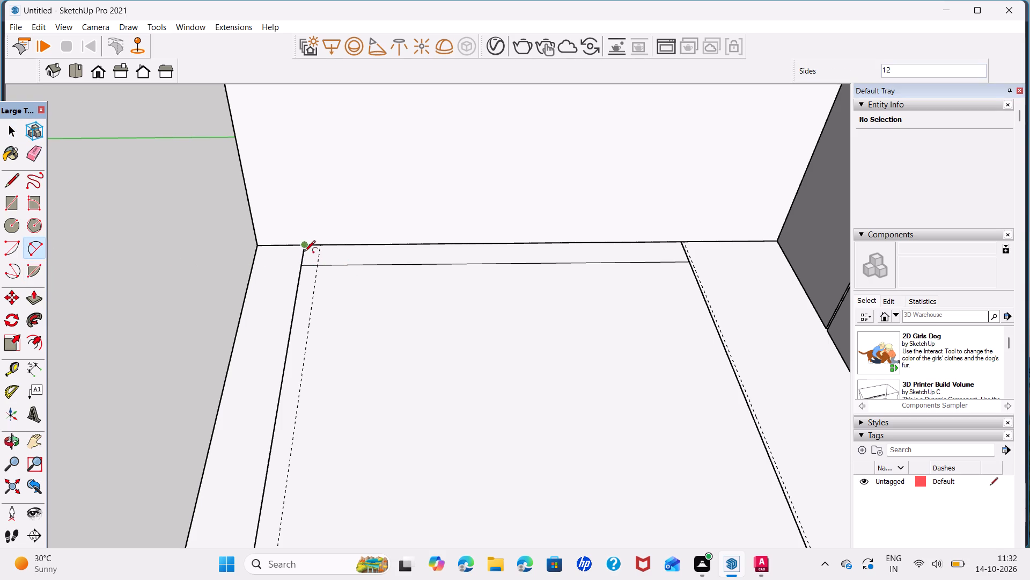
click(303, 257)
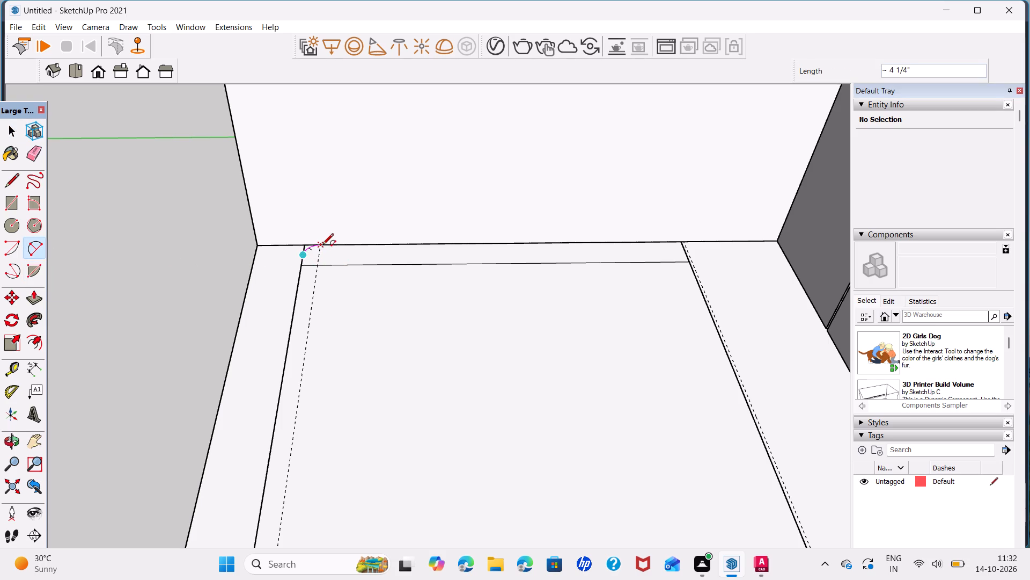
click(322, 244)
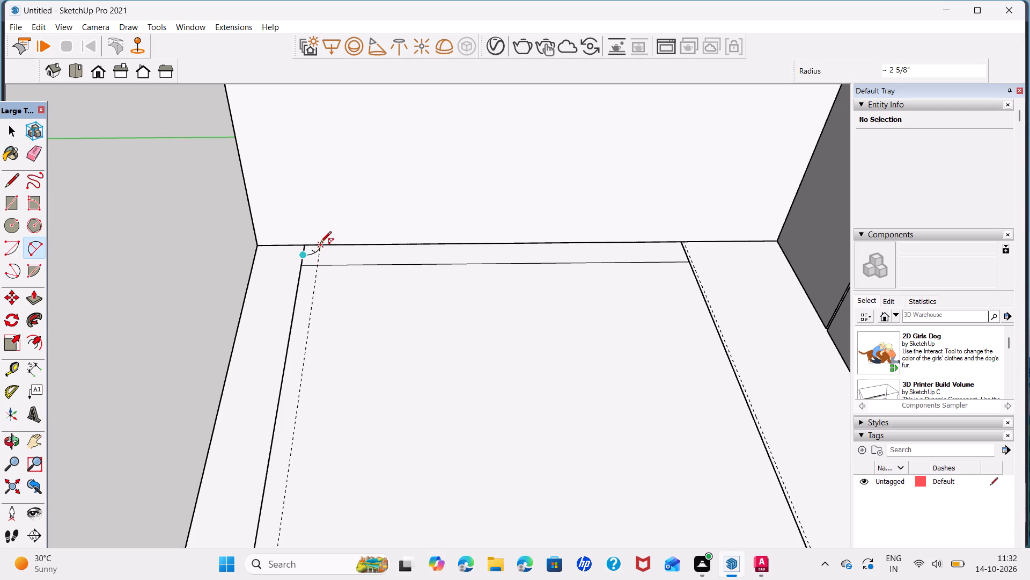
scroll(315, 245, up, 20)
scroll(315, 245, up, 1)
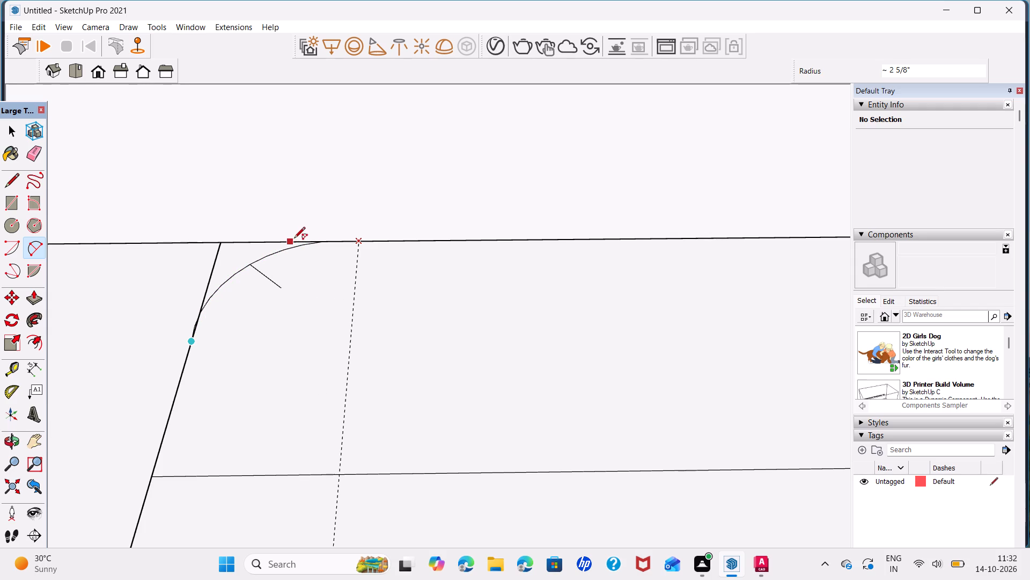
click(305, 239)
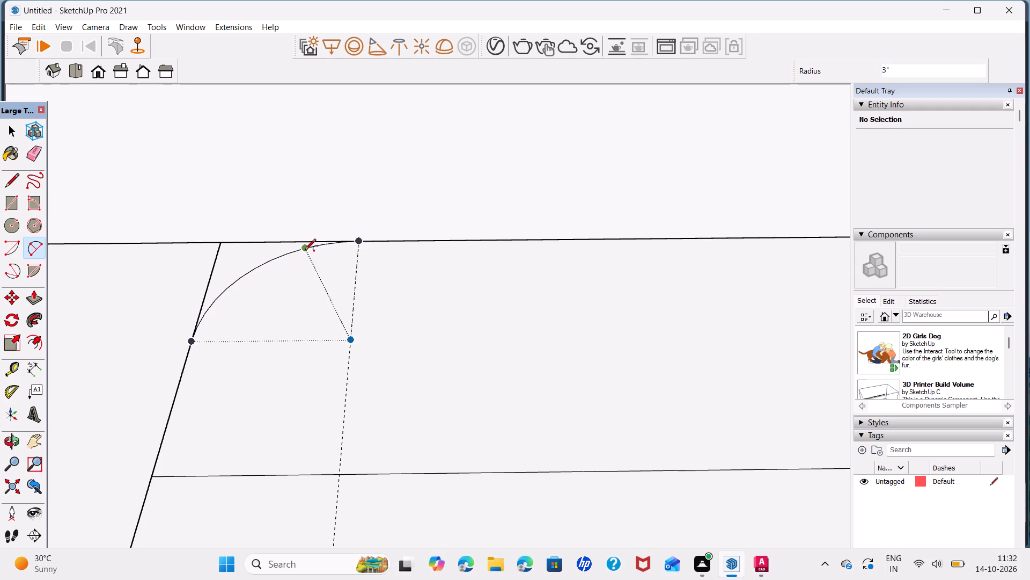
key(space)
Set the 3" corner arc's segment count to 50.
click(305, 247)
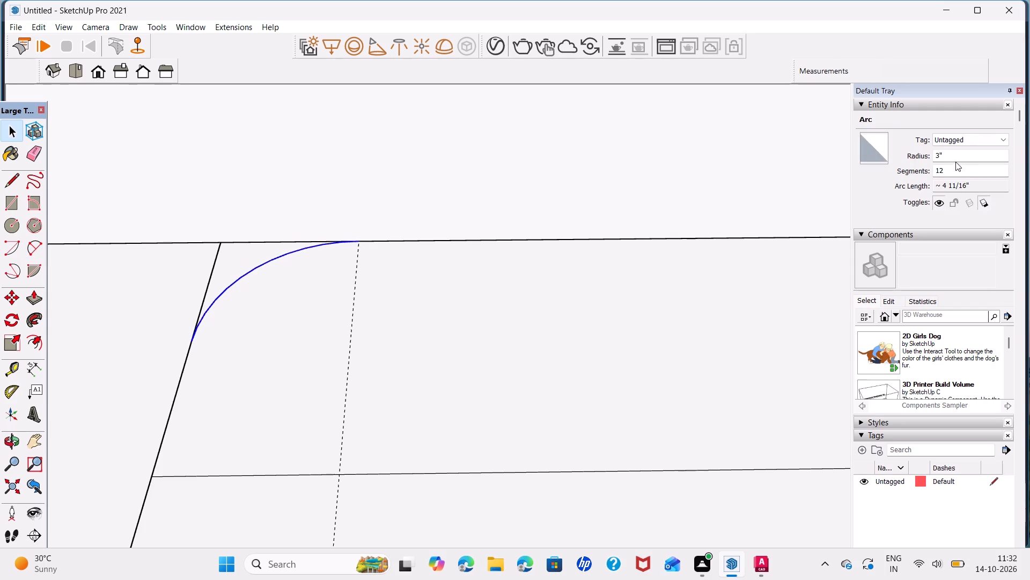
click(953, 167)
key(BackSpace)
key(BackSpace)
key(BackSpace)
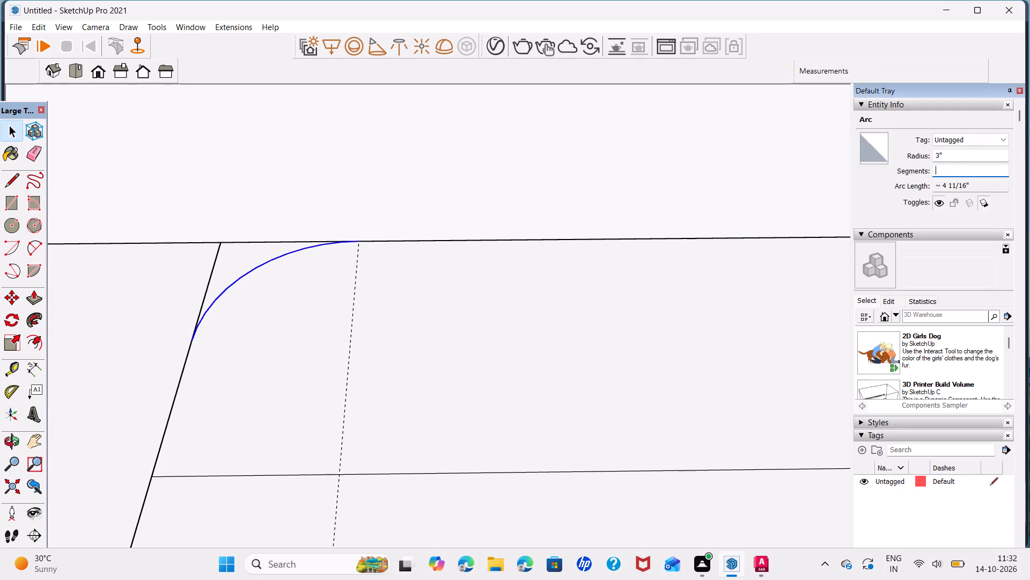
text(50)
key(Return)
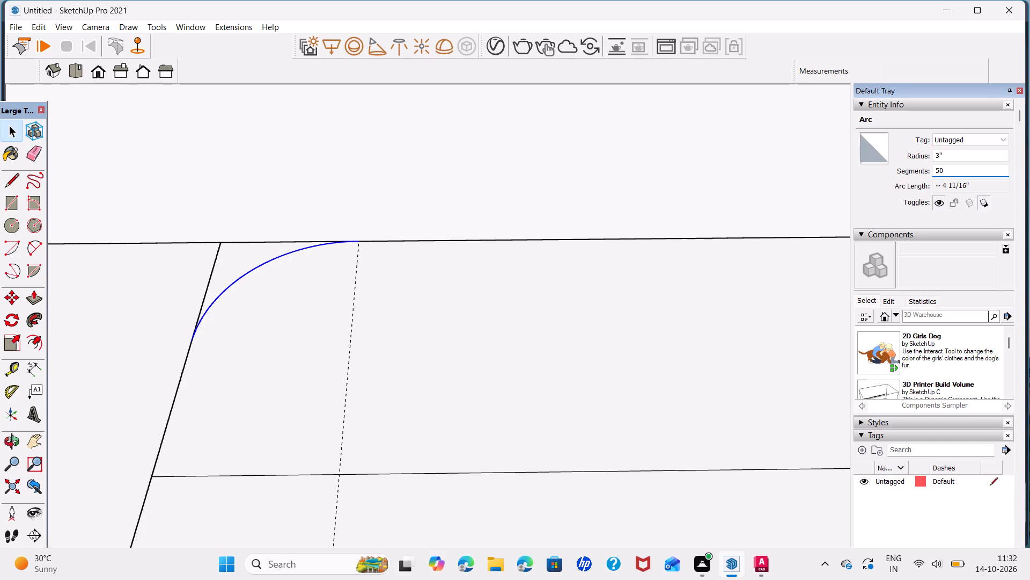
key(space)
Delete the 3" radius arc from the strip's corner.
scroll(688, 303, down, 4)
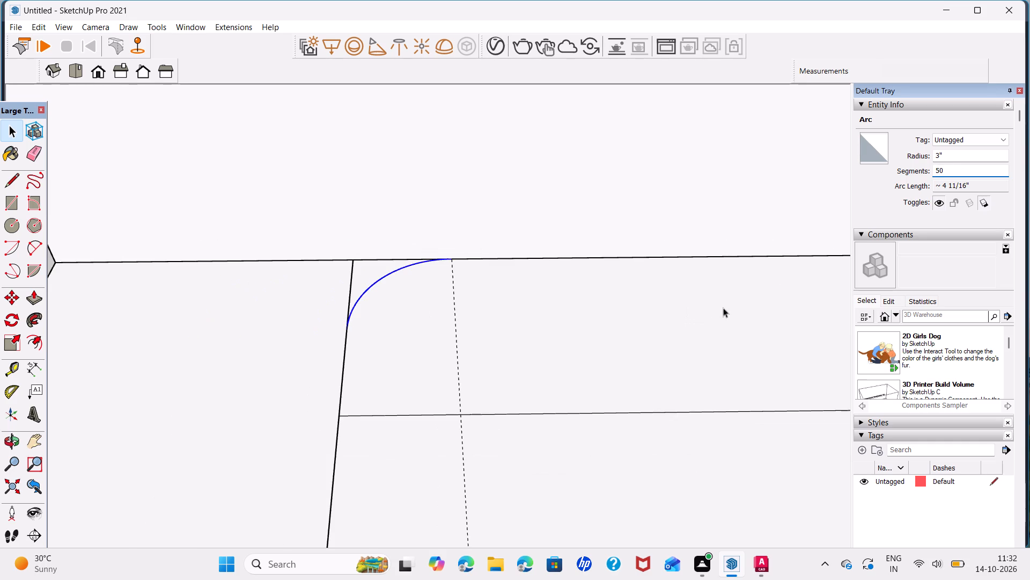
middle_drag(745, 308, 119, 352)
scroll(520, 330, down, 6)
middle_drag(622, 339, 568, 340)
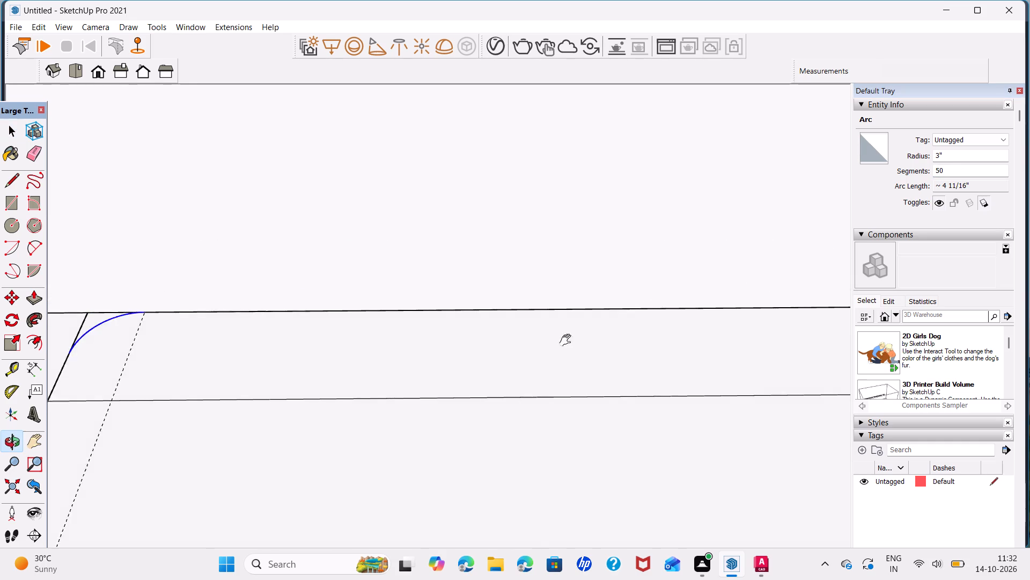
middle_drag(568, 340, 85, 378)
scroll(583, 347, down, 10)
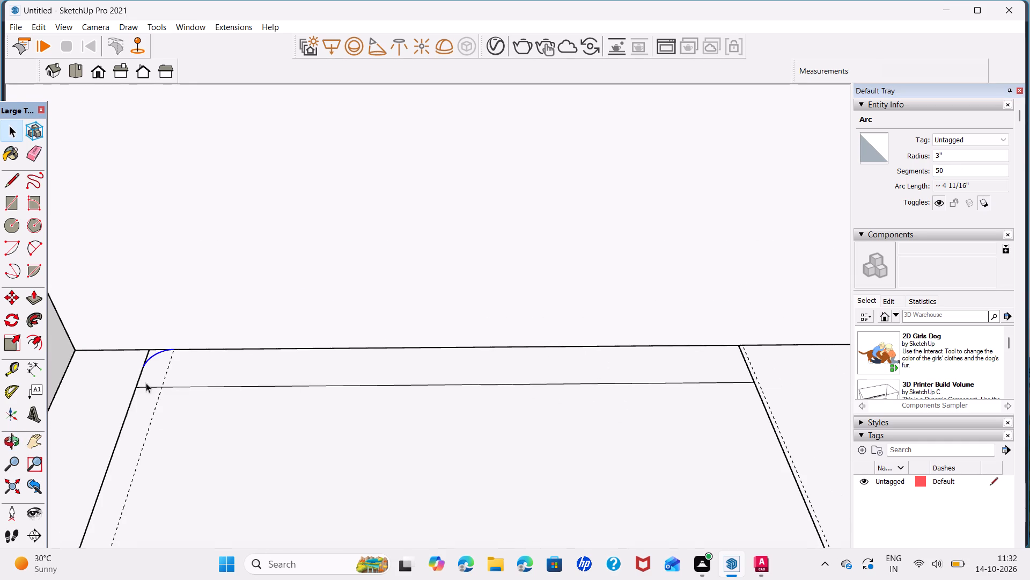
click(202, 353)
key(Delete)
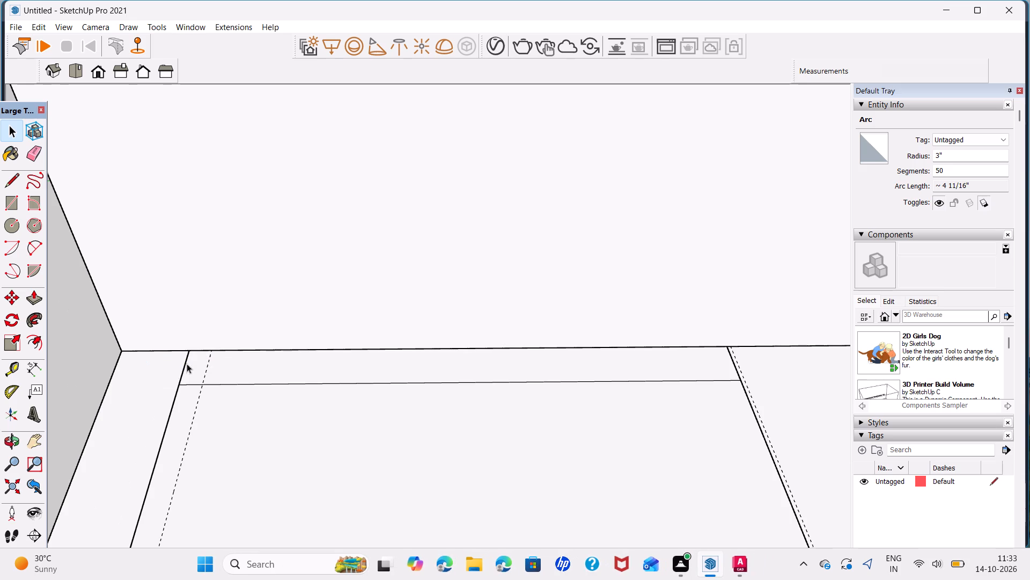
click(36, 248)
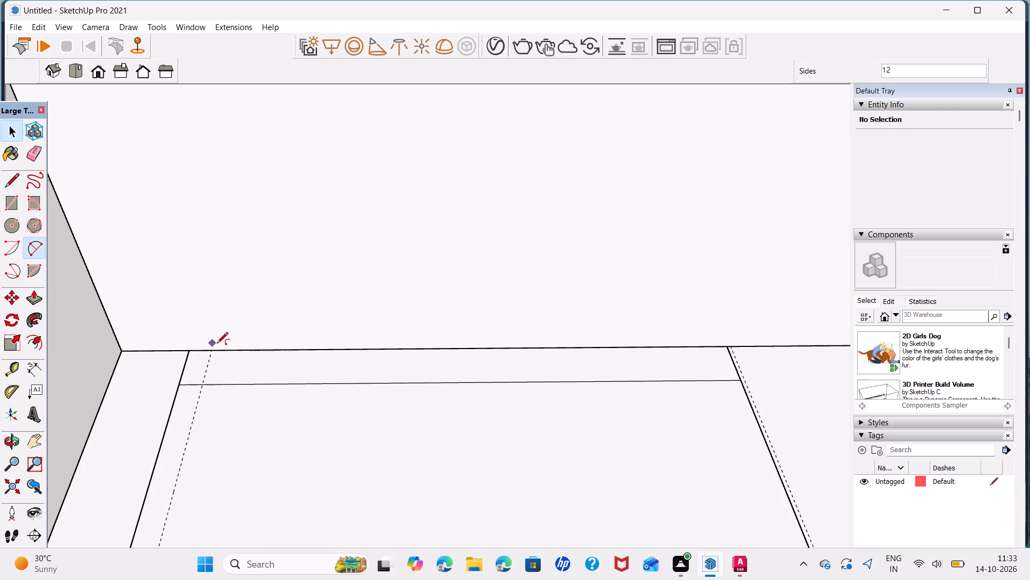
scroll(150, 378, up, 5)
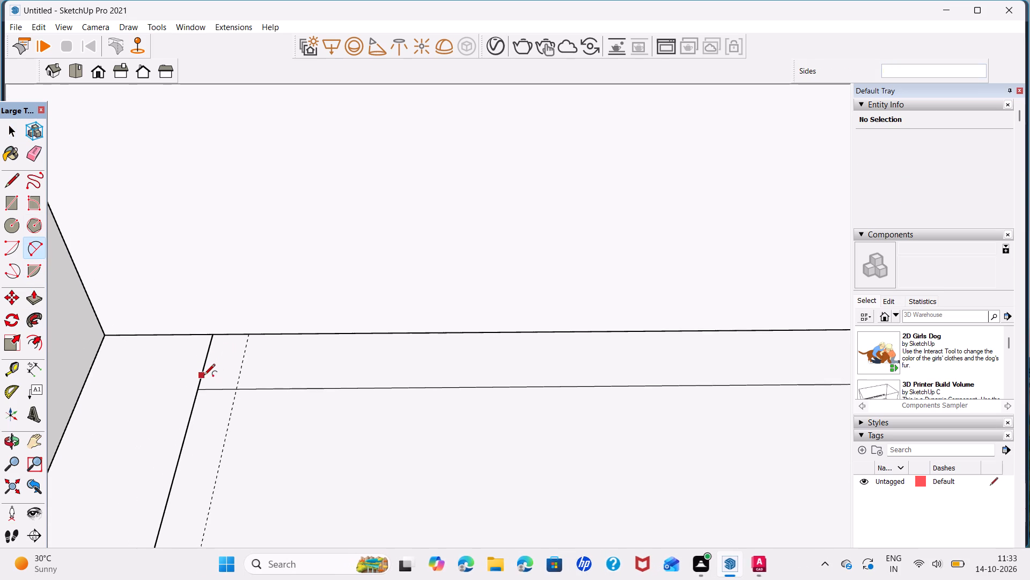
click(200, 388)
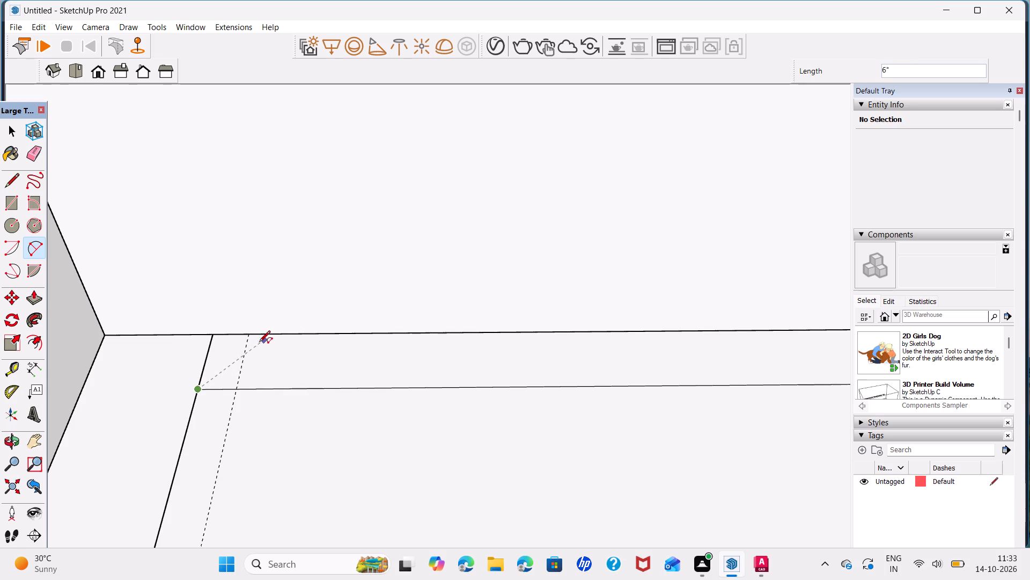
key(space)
Draw a two-point arc of about 4 3/16" radius, tangent to both edges, across the strip's wall-side corner farthest from the wardrobe.
click(37, 245)
scroll(208, 356, up, 4)
click(201, 380)
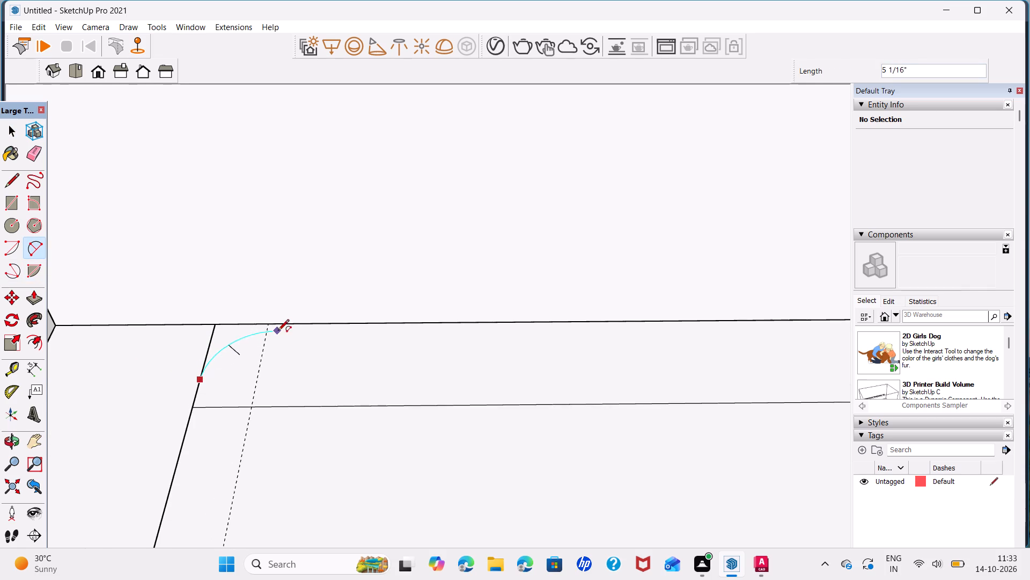
click(290, 326)
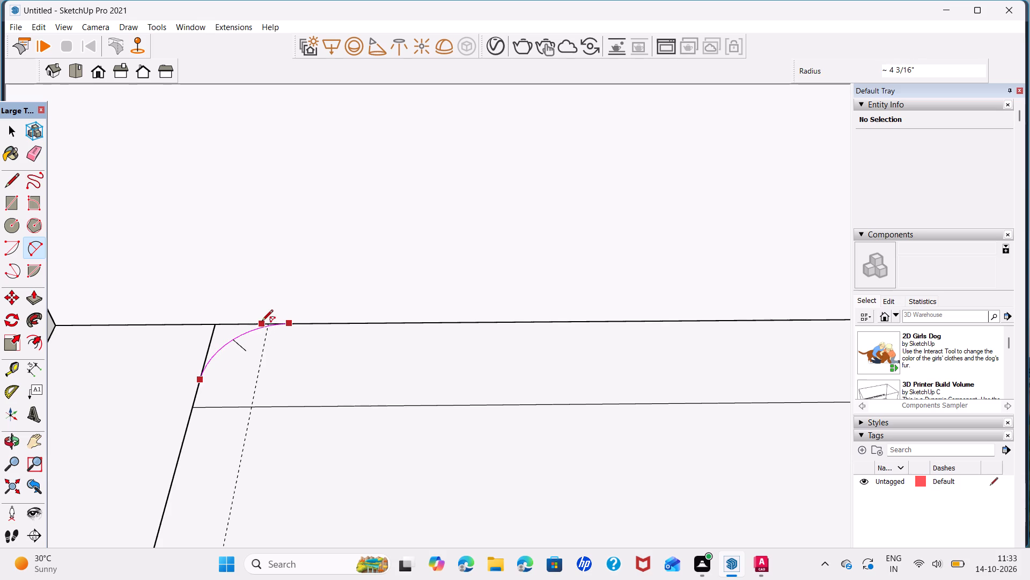
click(262, 321)
key(space)
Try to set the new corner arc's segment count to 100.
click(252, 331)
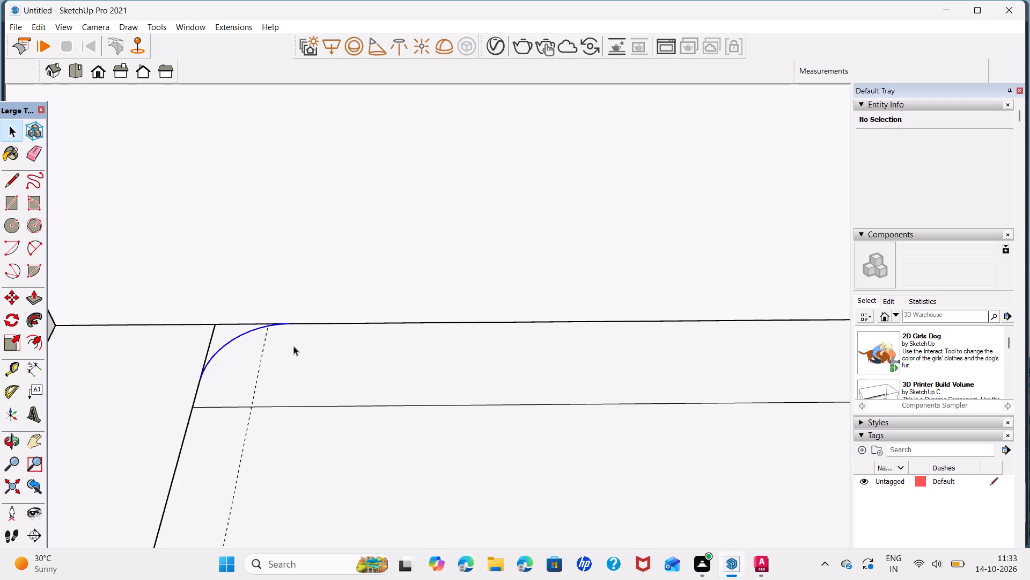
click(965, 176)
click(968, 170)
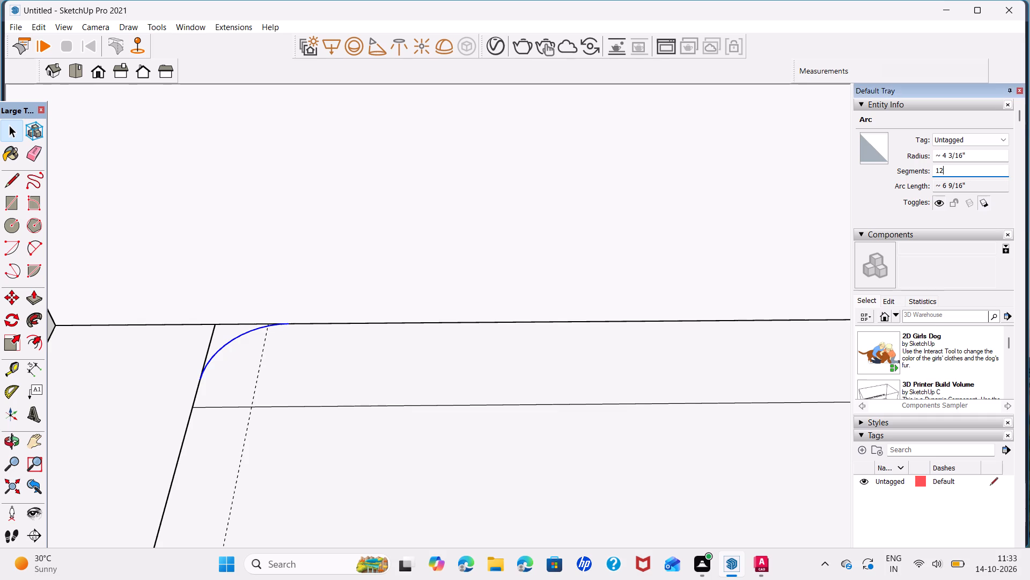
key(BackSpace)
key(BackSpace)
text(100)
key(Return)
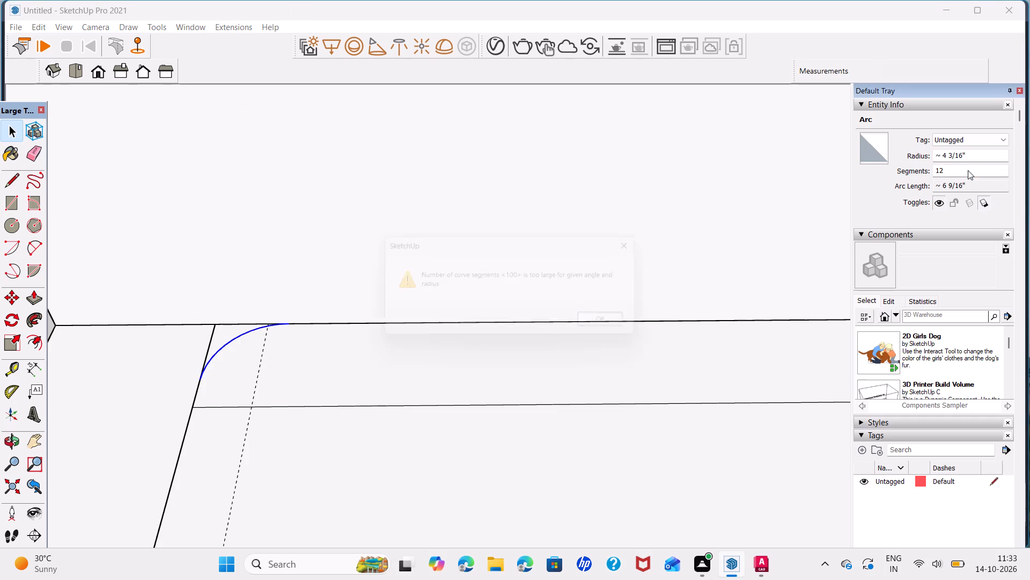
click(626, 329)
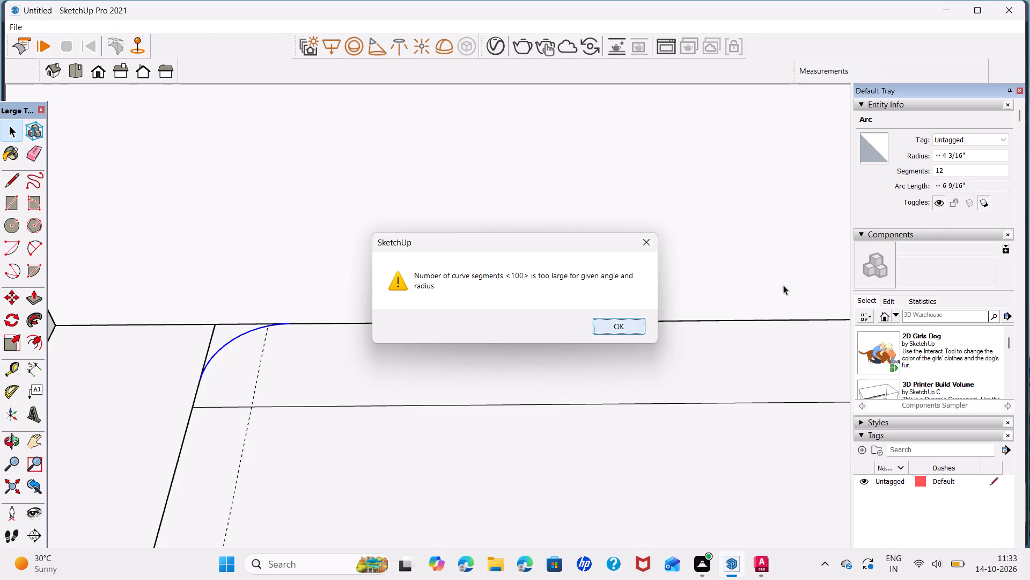
Set the corner arc's segment count to 50.
click(964, 172)
key(BackSpace)
key(BackSpace)
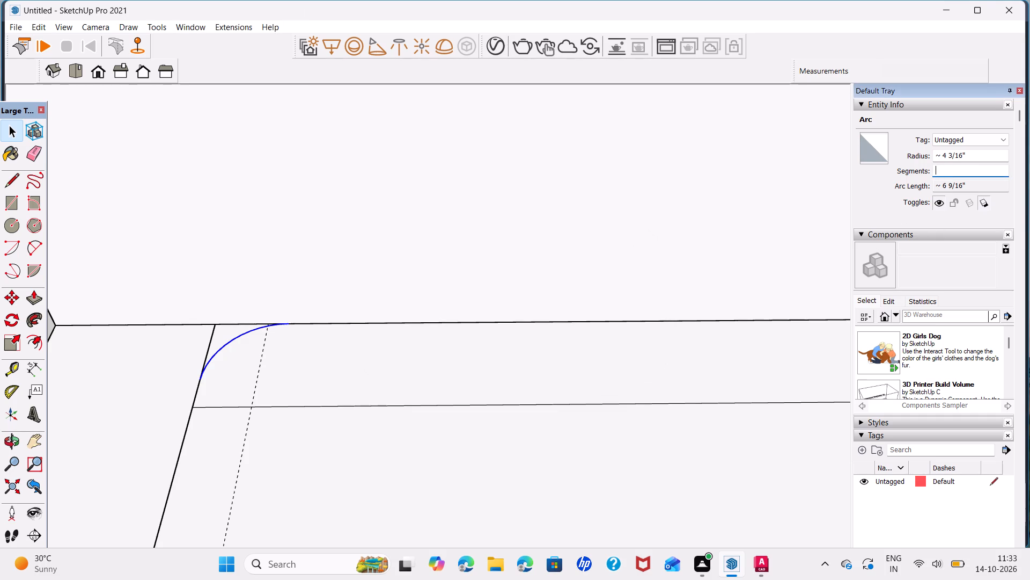
text(50)
key(Return)
Delete the leftover edge outside the new arc at the strip's corner farthest from the wardrobe.
key(space)
click(214, 328)
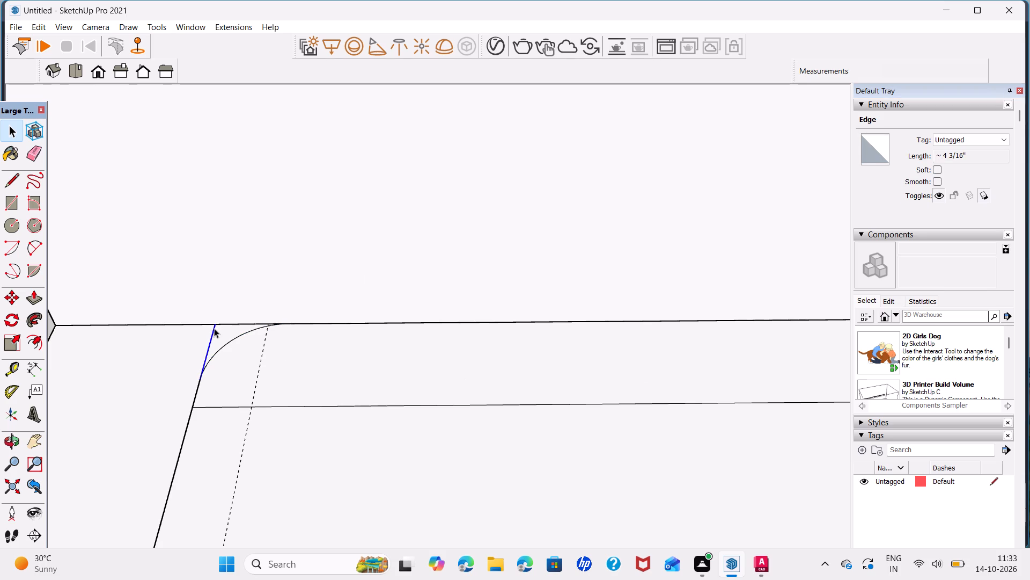
key(Delete)
Draw a two-point arc of about 4 3/8" radius, tangent to both edges, across the strip's wall-side corner nearest the wardrobe.
scroll(546, 407, down, 4)
shift+middle_drag(728, 375, 160, 353)
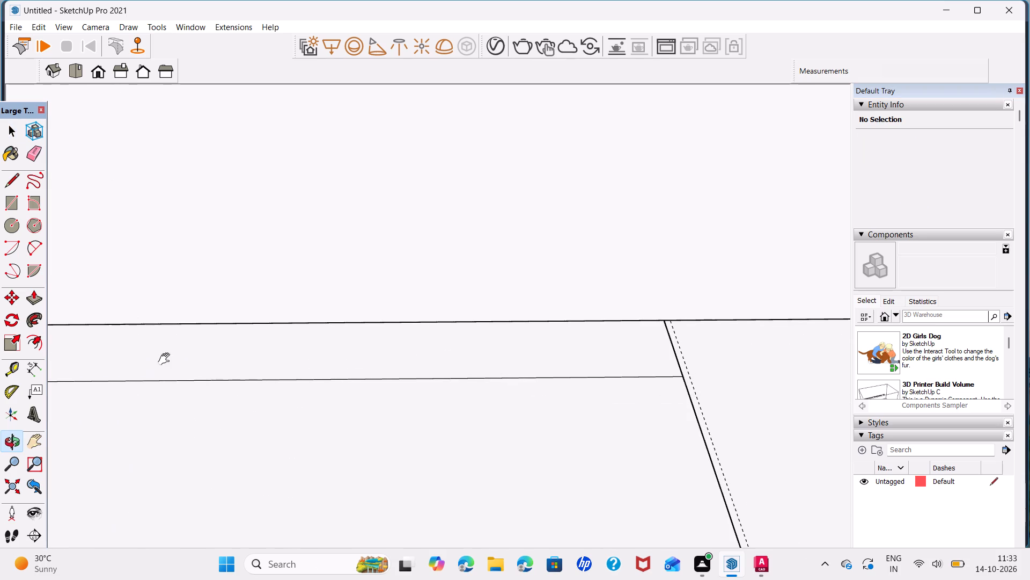
scroll(521, 373, down, 3)
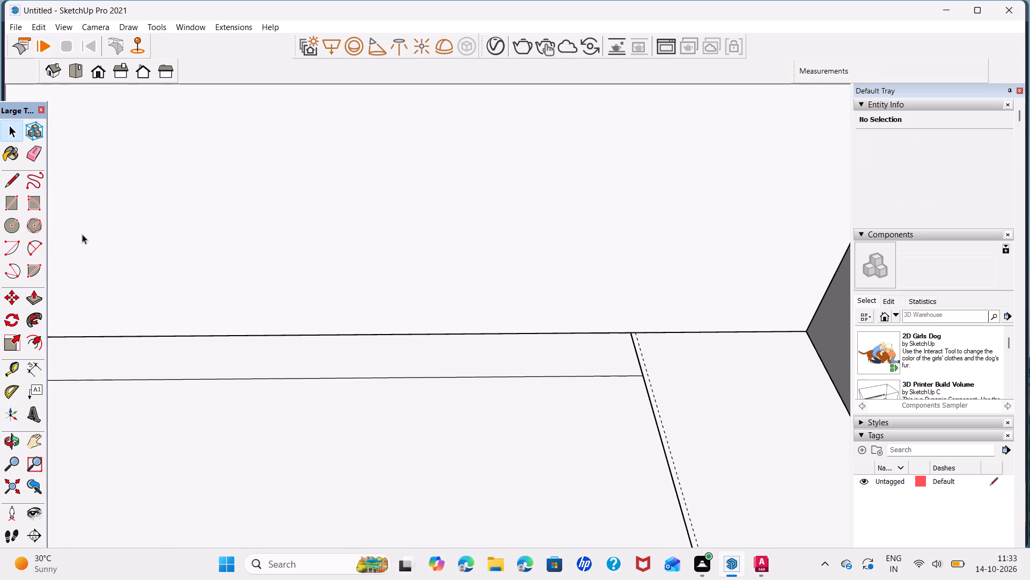
click(35, 248)
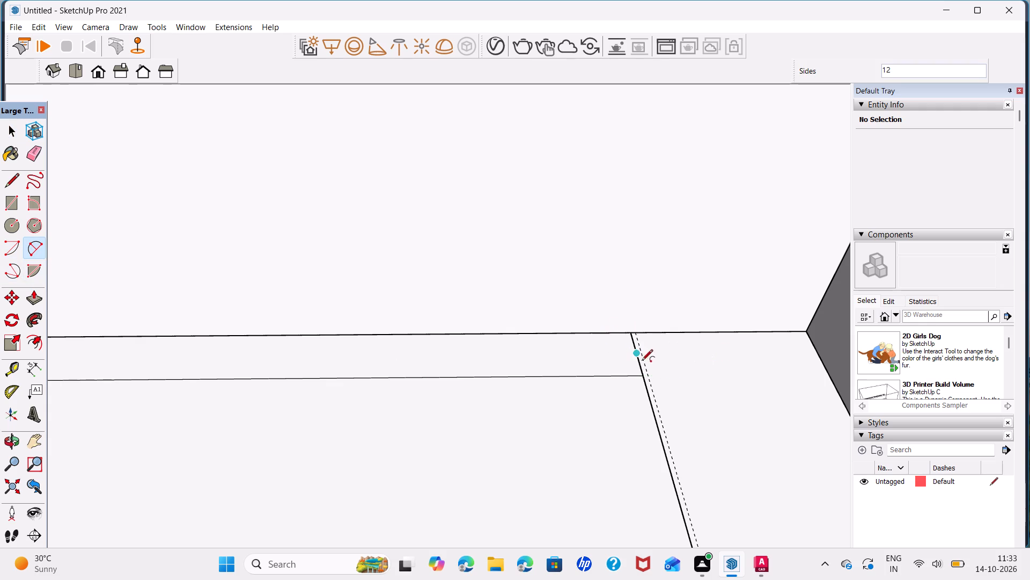
scroll(642, 366, up, 7)
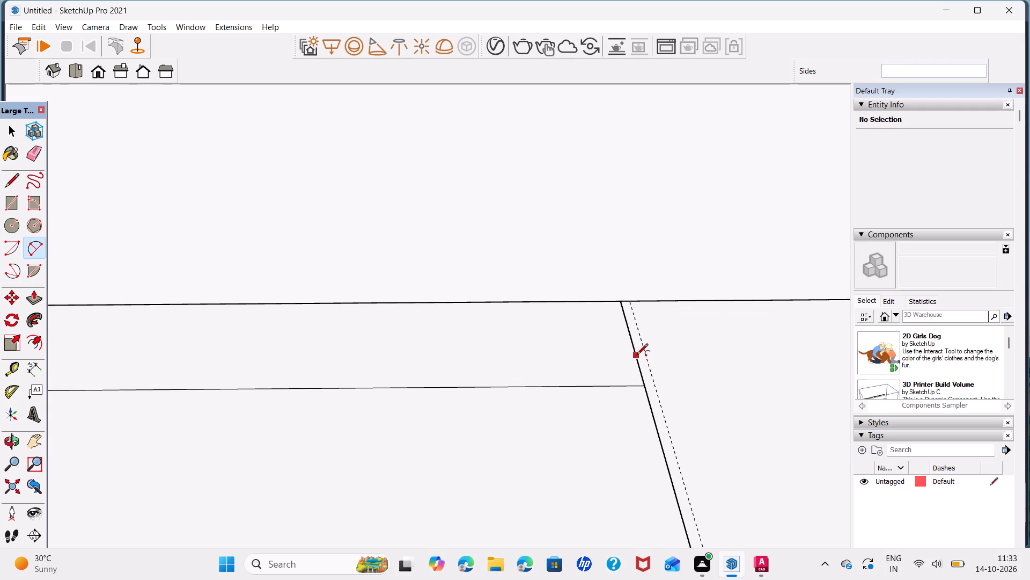
click(639, 360)
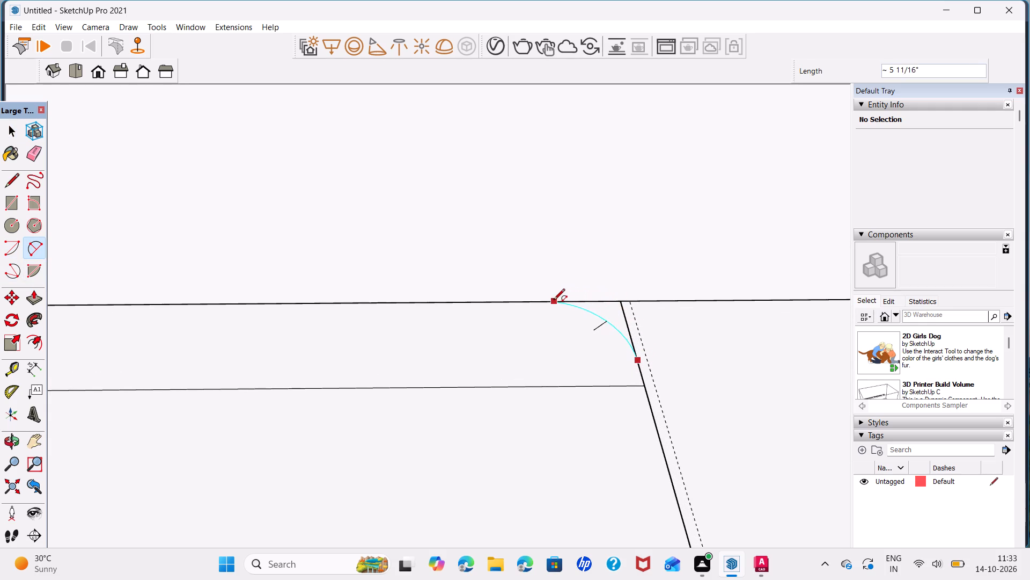
click(540, 300)
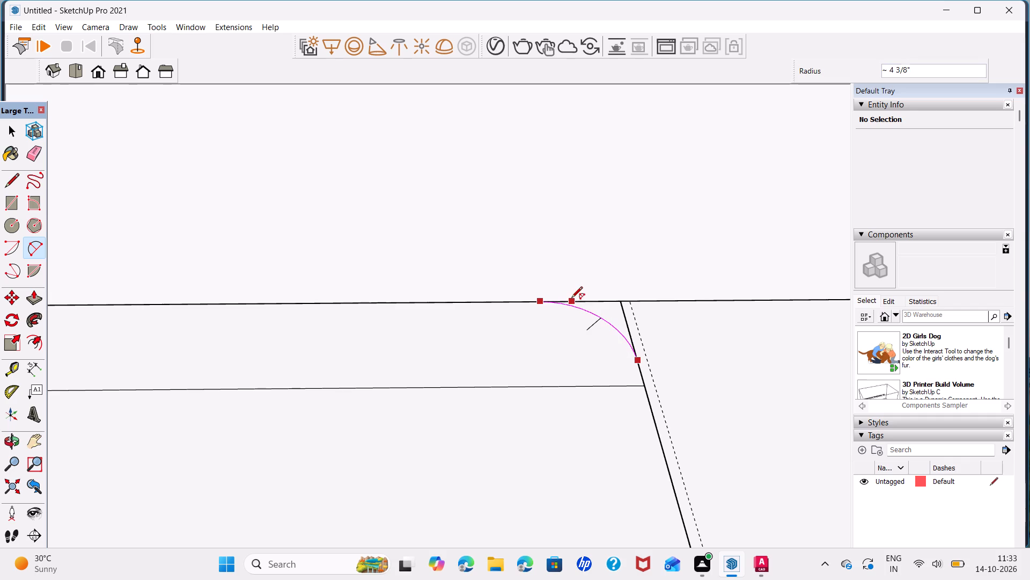
click(571, 299)
Set the wardrobe-side corner arc's segment count to 50.
key(space)
click(609, 324)
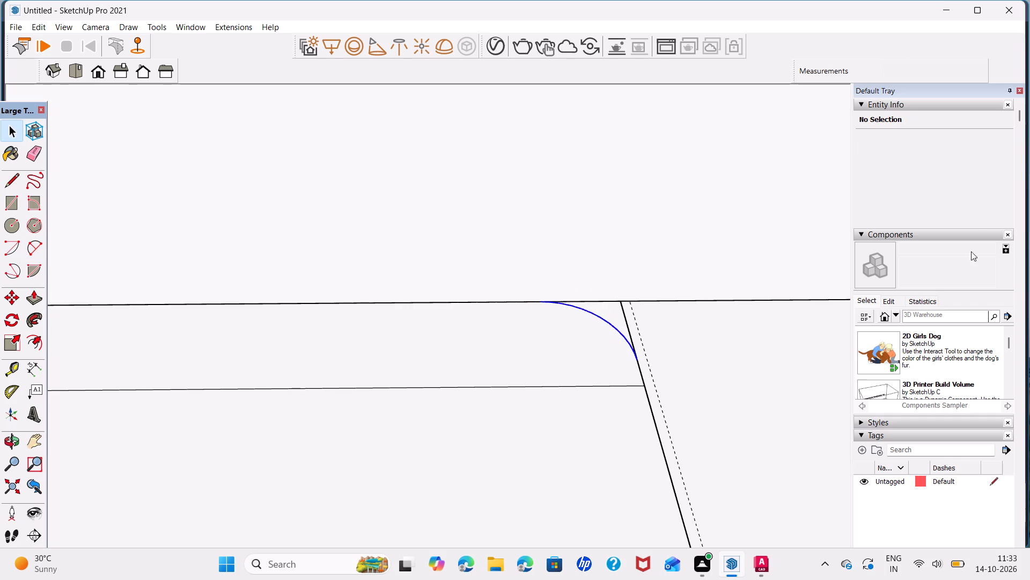
click(970, 170)
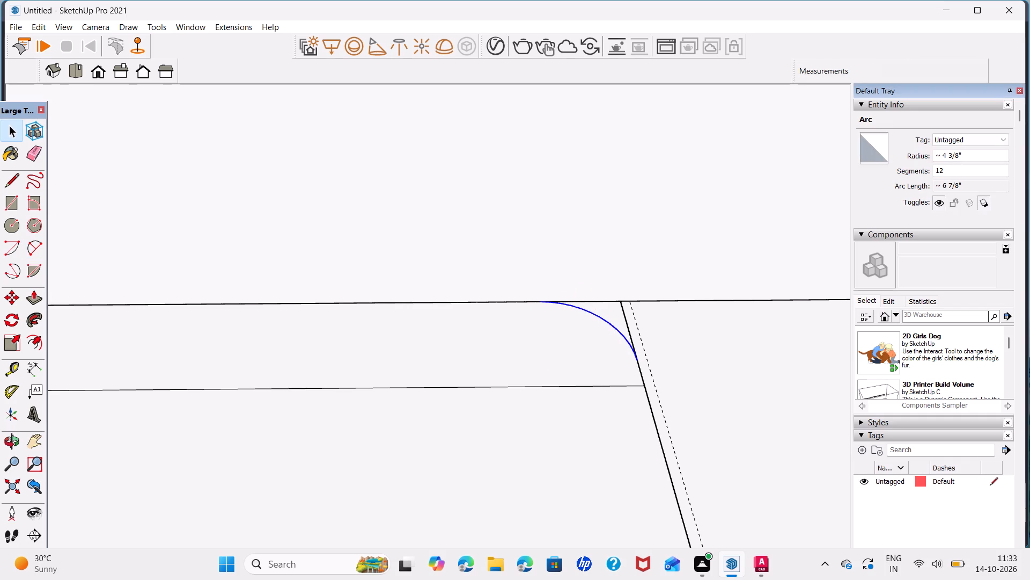
key(BackSpace)
key(BackSpace)
text(50)
key(Return)
key(space)
Delete the leftover edge outside the arc at the strip's wardrobe-side corner.
click(625, 321)
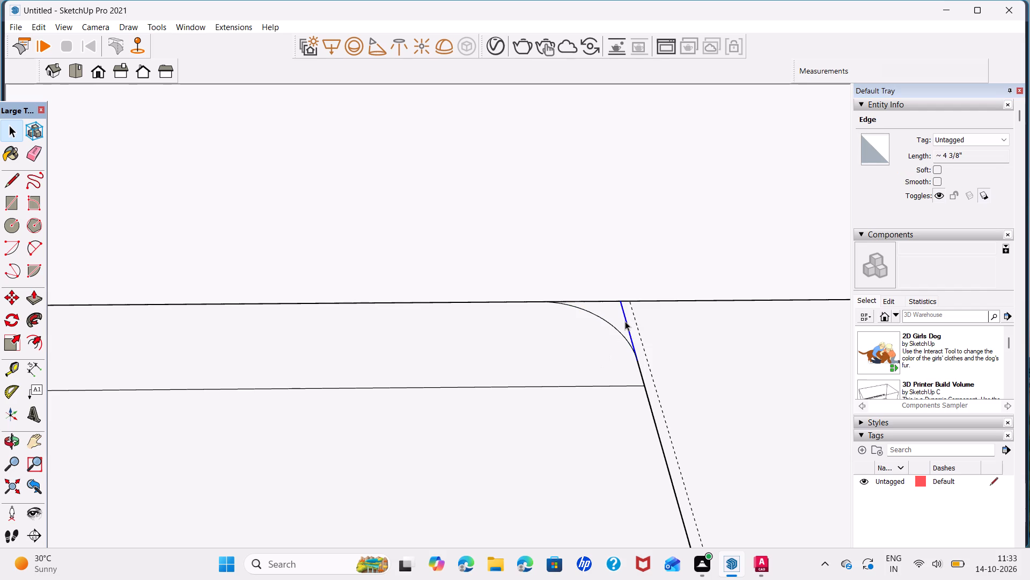
key(Delete)
Push/Pull the rounded wall-side strip up 2'6" to form the headboard.
click(583, 360)
key(p)
click(583, 360)
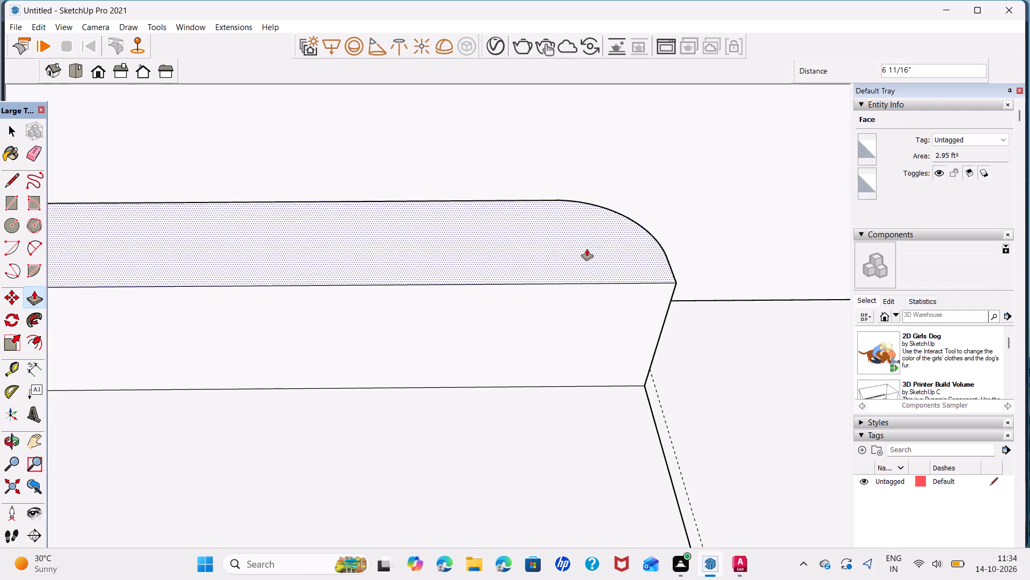
scroll(587, 241, down, 20)
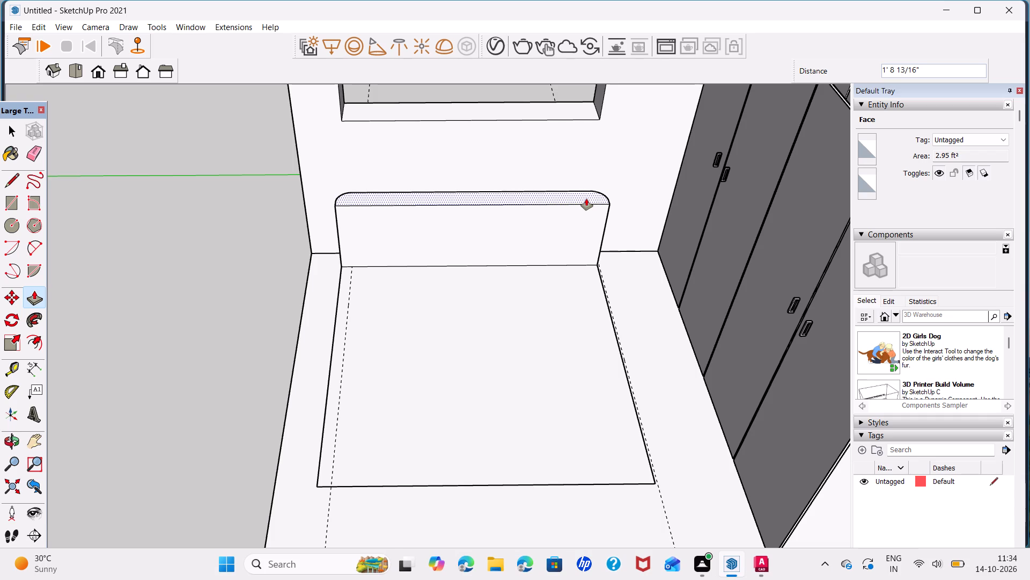
key(2)
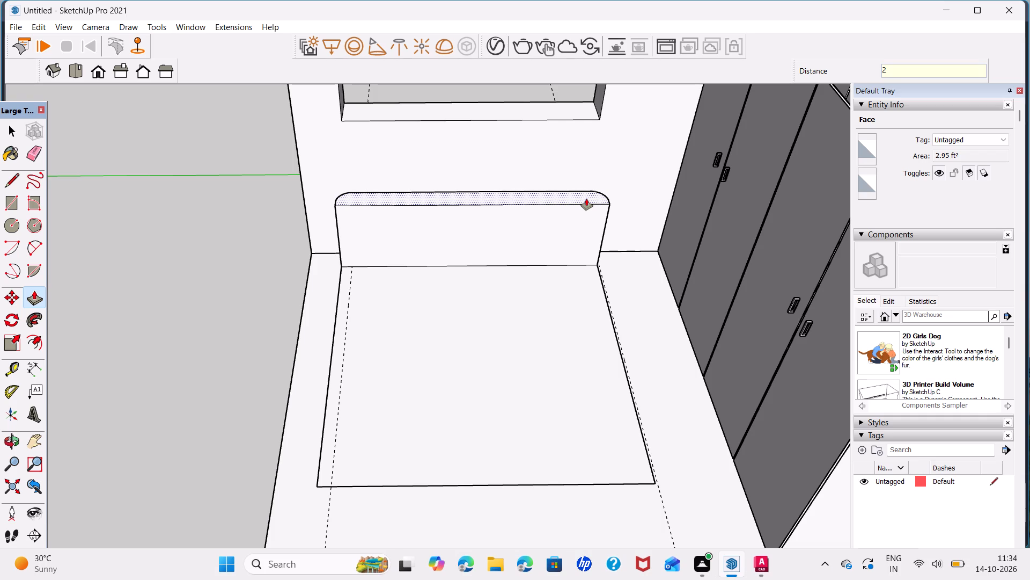
key(apostrophe)
key(6)
key(Return)
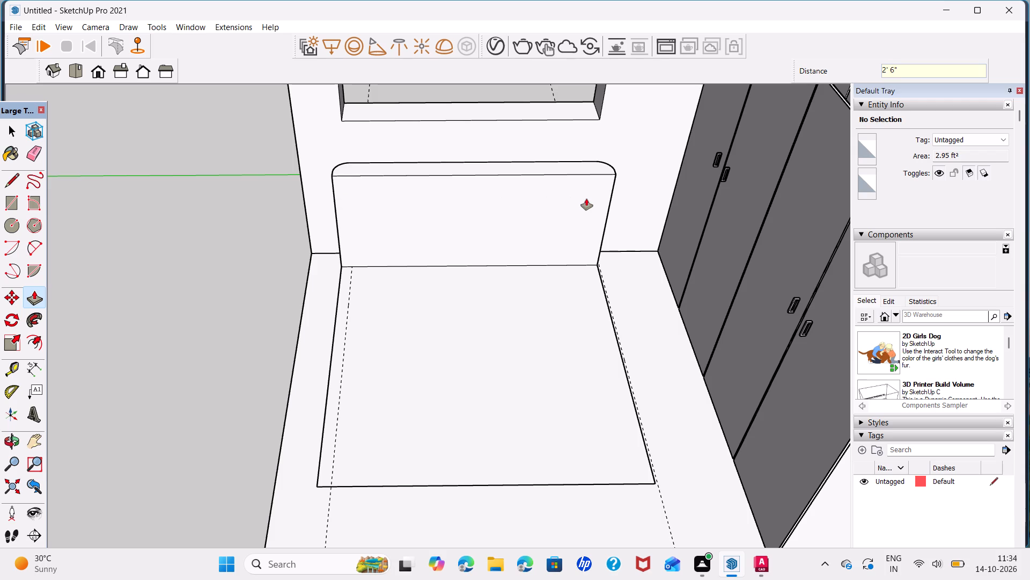
key(space)
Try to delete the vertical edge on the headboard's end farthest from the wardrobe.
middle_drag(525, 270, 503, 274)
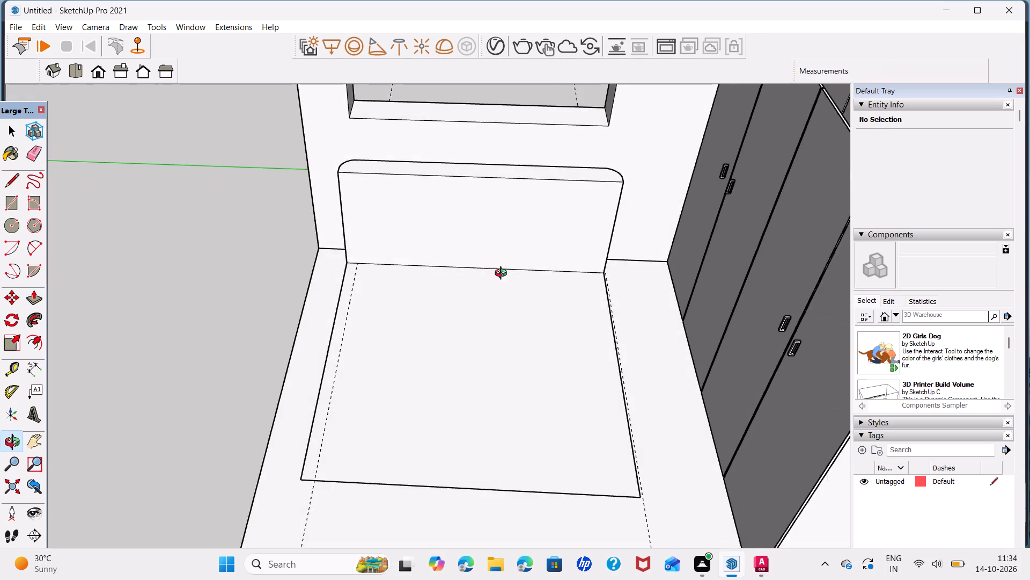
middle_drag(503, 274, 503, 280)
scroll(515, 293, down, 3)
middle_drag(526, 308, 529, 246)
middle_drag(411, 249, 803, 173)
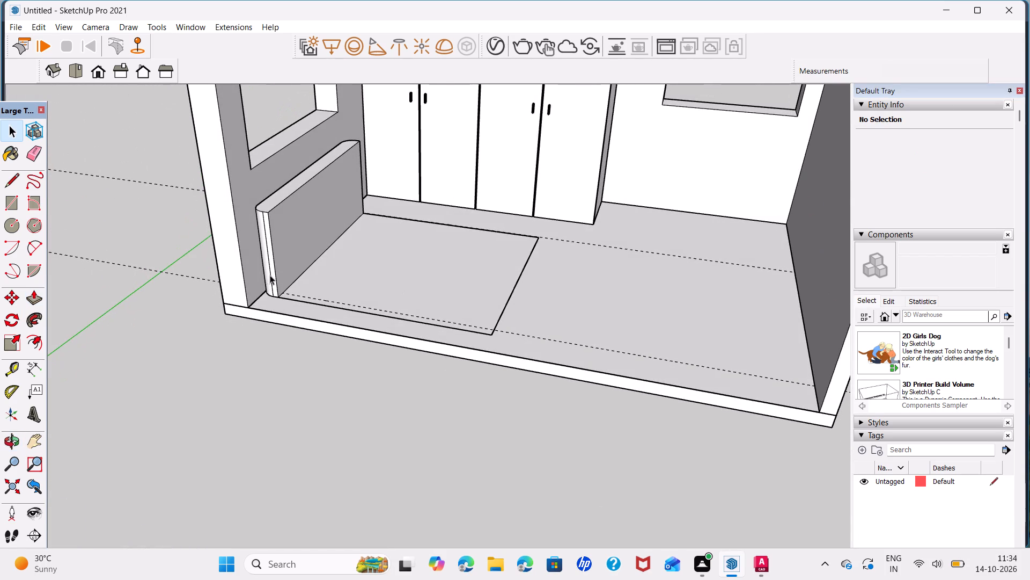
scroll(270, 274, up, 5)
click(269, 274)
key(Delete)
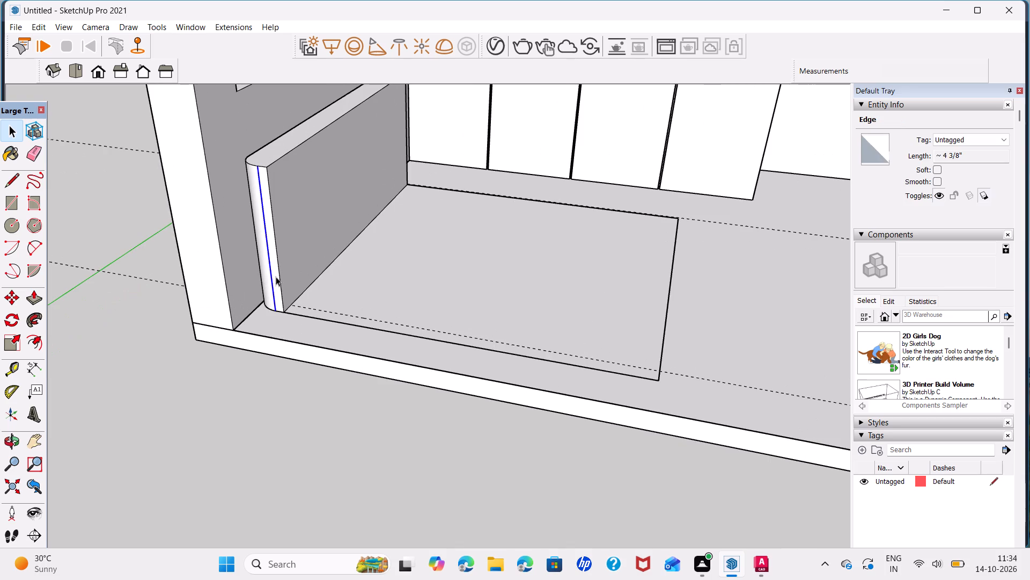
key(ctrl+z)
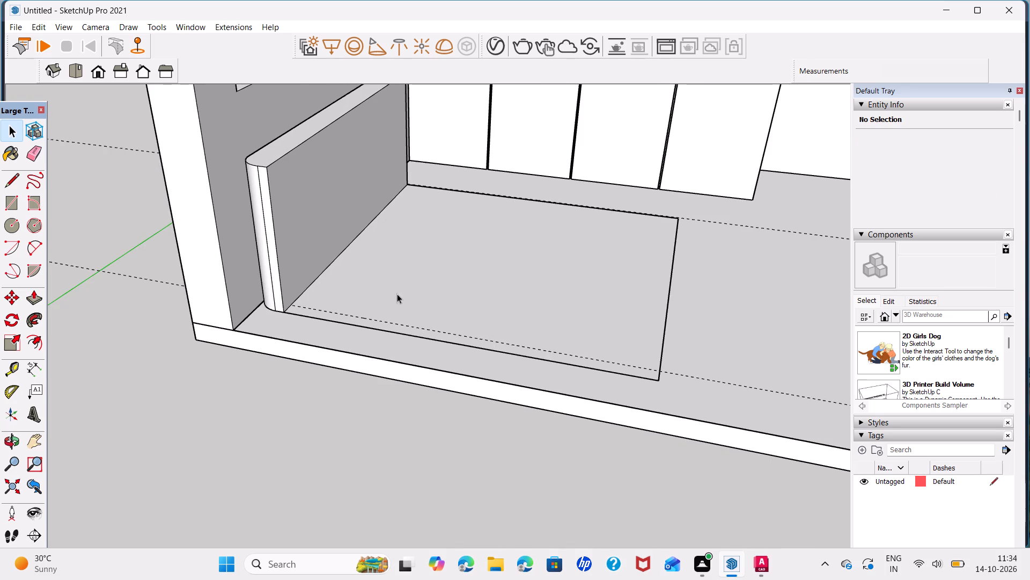
Push/Pull the 6' by 6' bed face up 2'.
scroll(399, 295, down, 6)
middle_drag(446, 297, 551, 304)
click(421, 269)
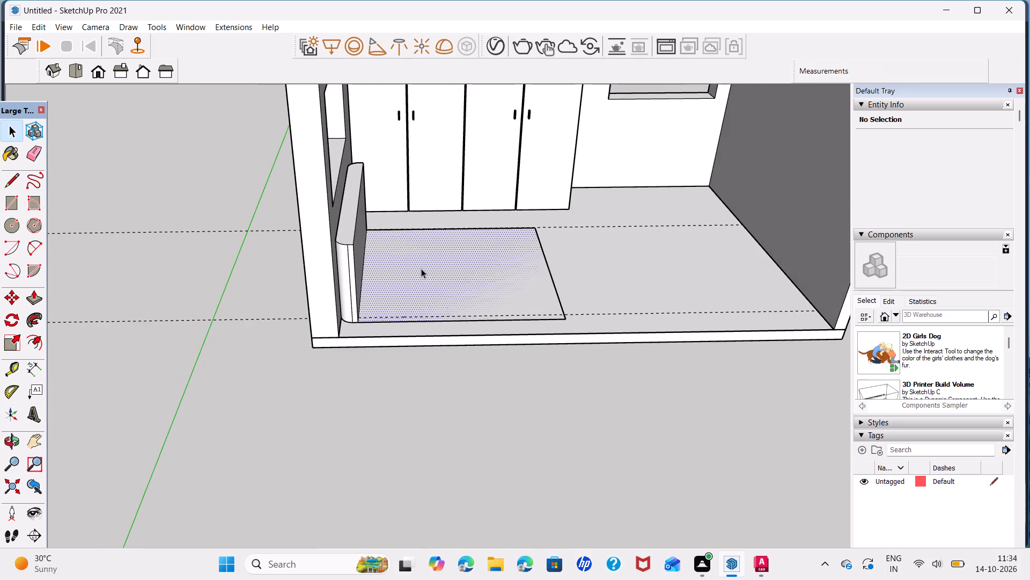
key(p)
click(421, 269)
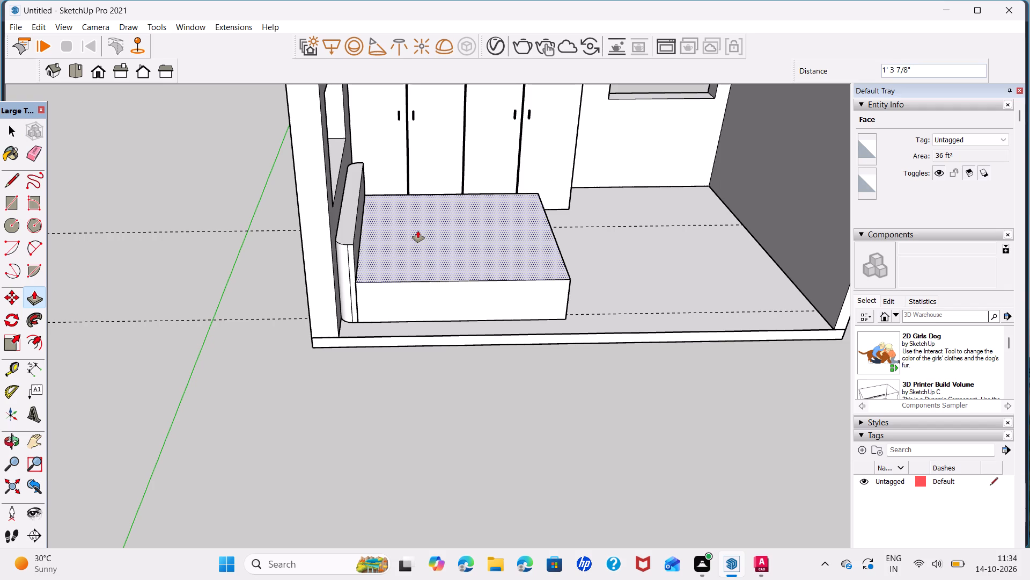
key(2)
key(apostrophe)
key(Return)
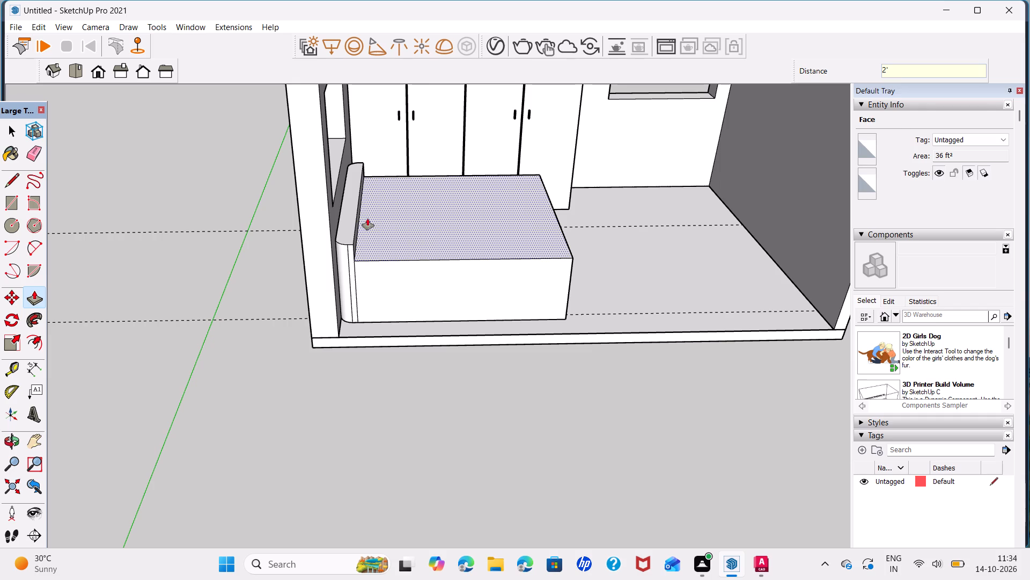
Raise the headboard's top face by 6" with Push/Pull.
click(345, 212)
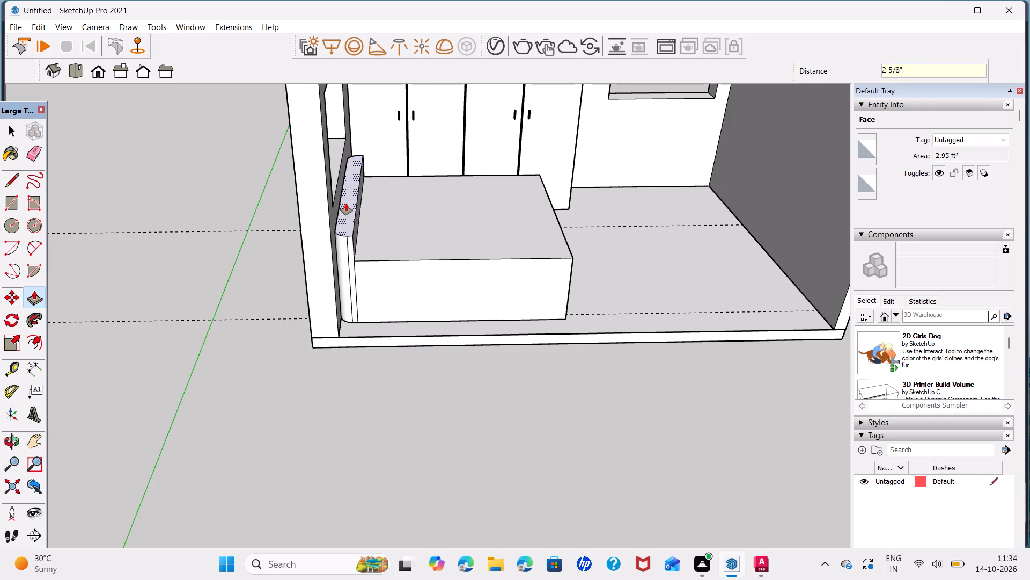
middle_drag(350, 198, 213, 211)
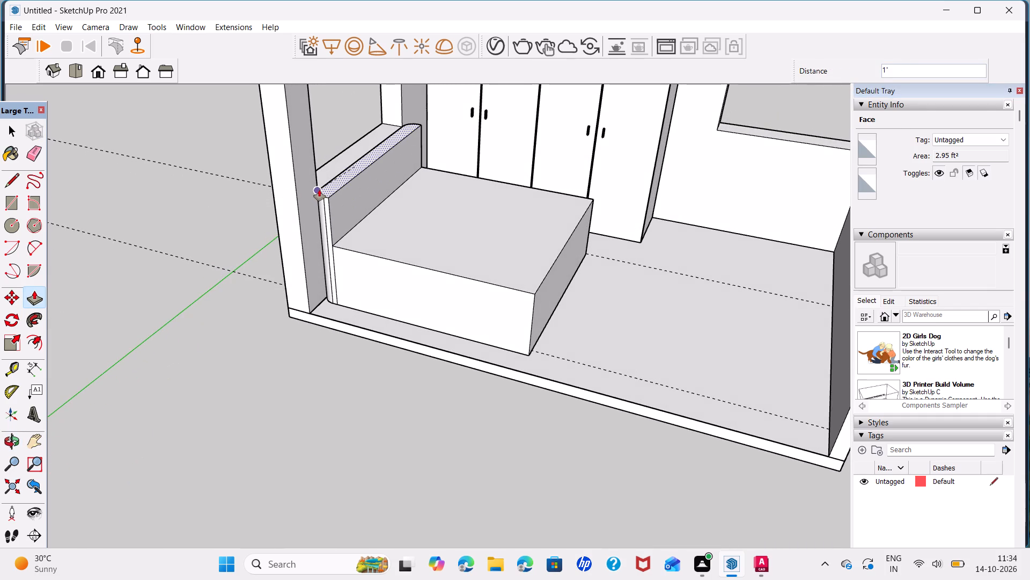
key(6)
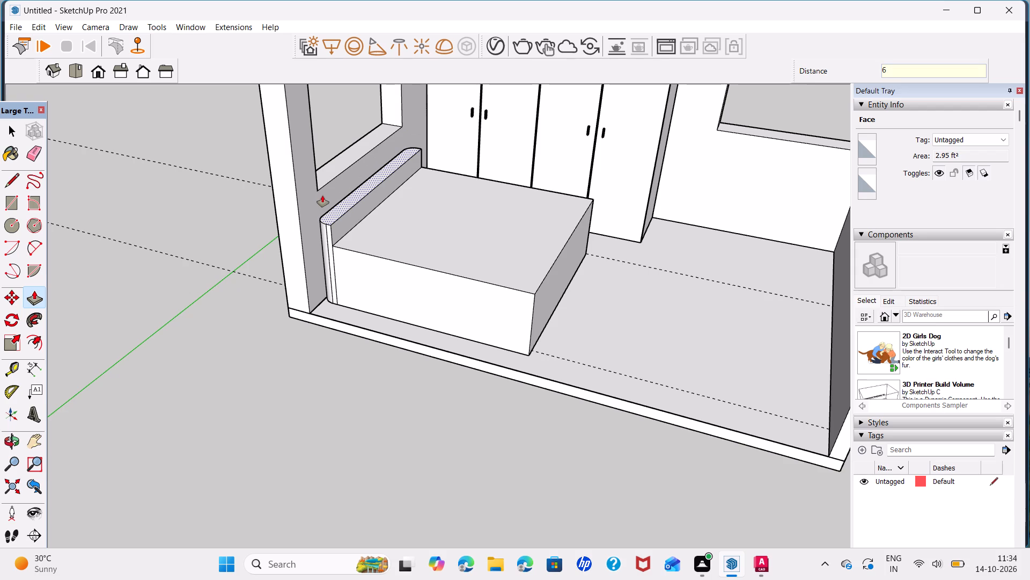
key(Return)
key(space)
Lower the bed's top face by 6" with Push/Pull.
middle_drag(445, 303, 257, 219)
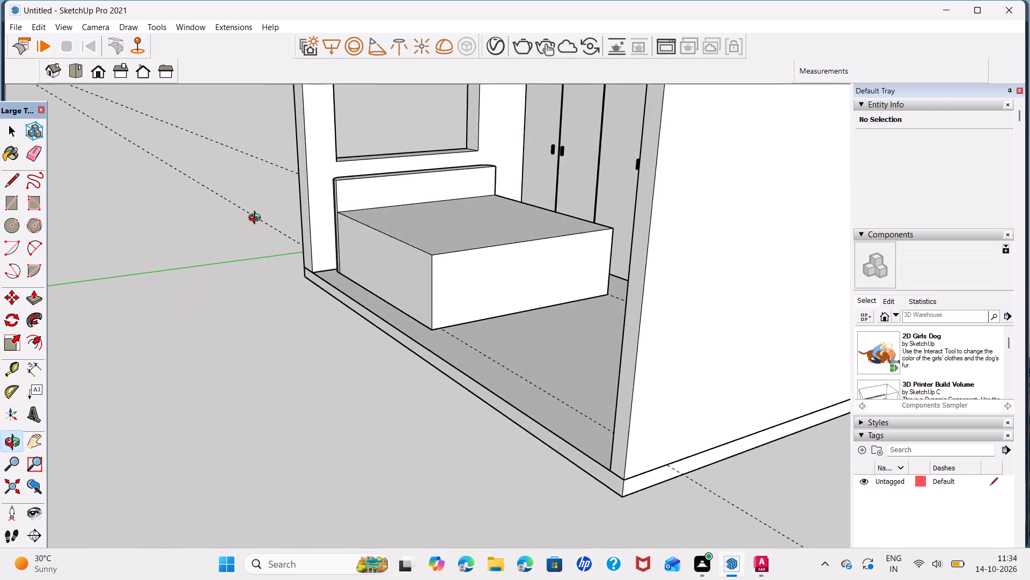
middle_drag(257, 219, 574, 265)
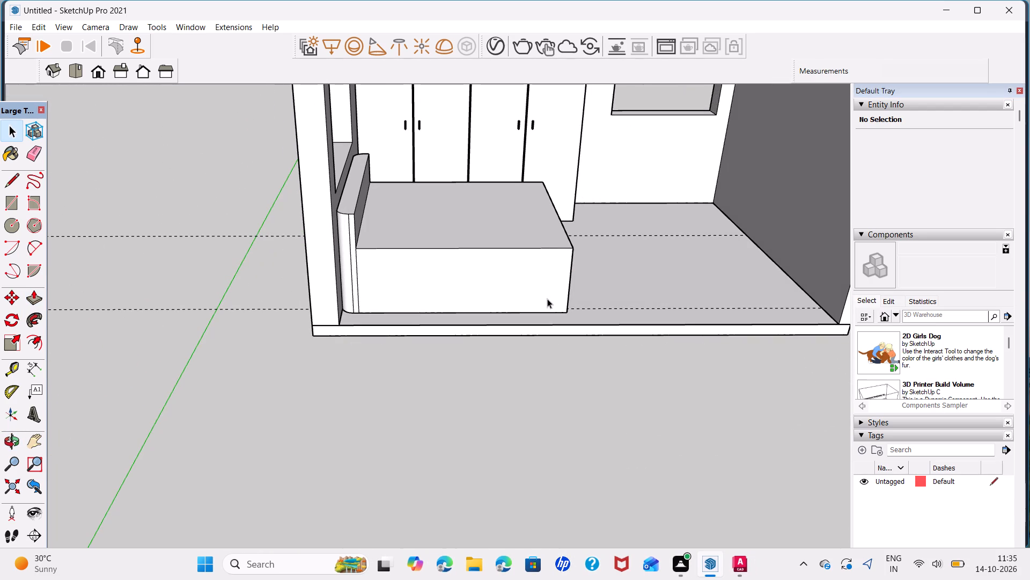
click(527, 224)
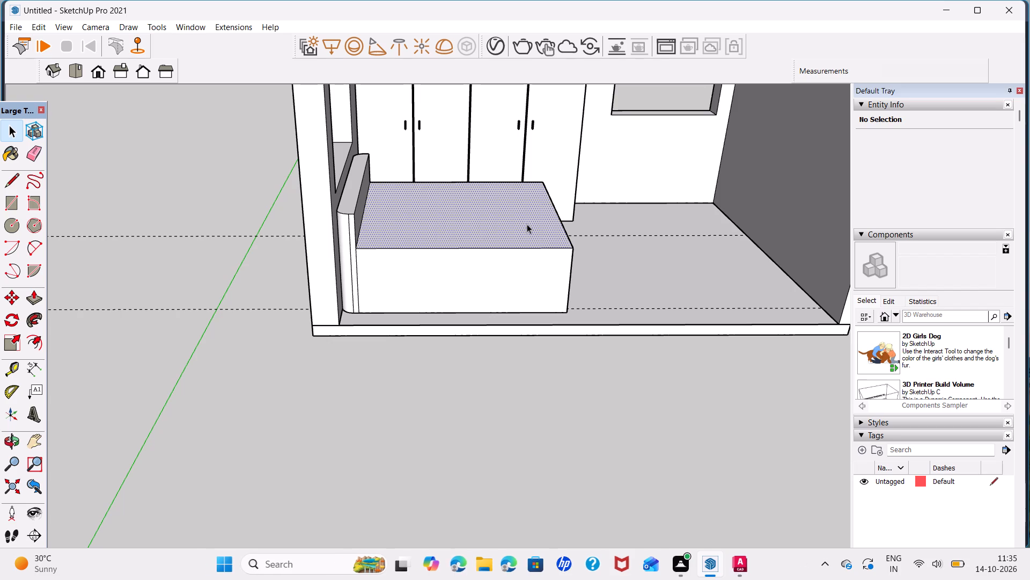
key(p)
click(526, 225)
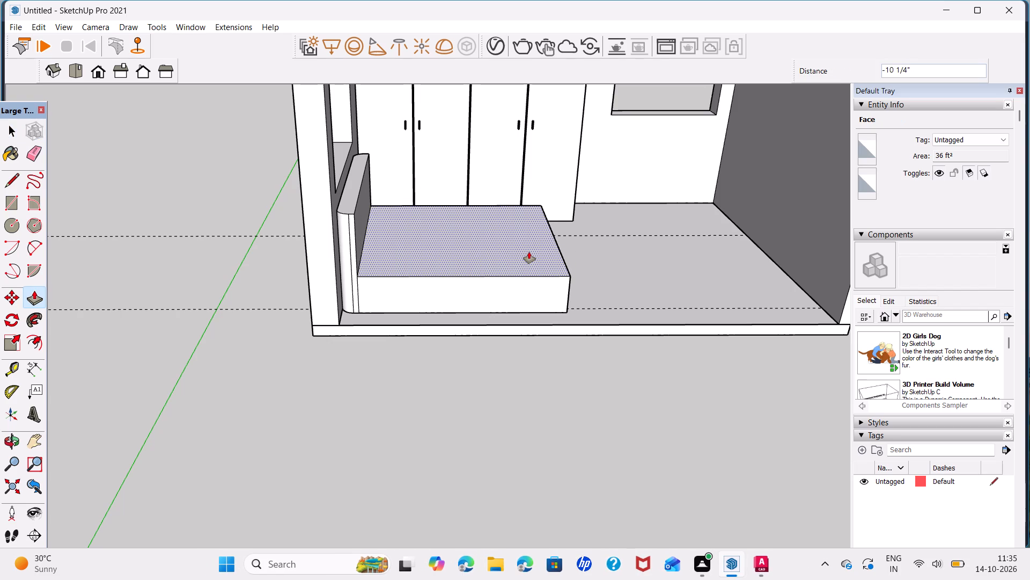
key(6)
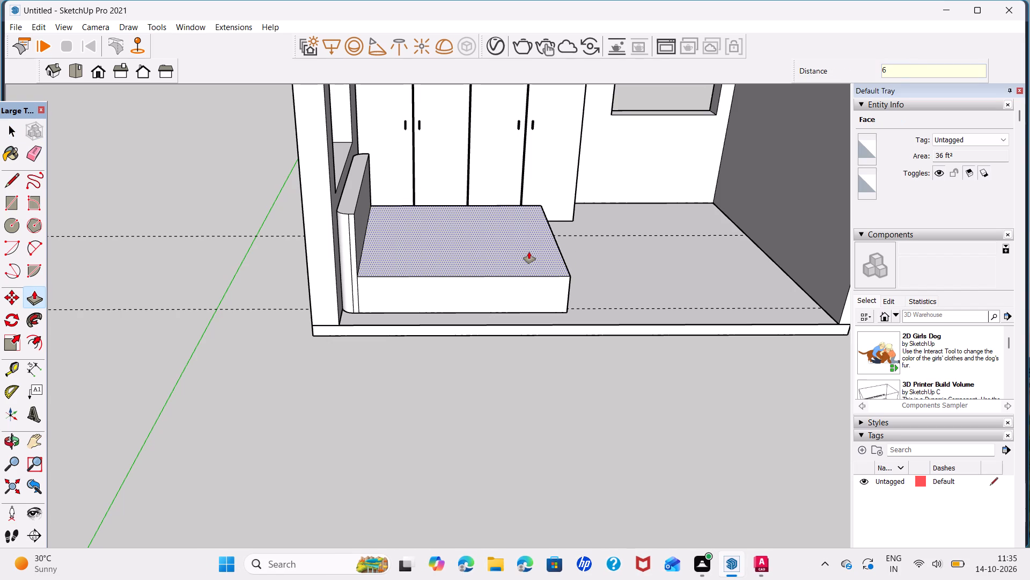
key(6)
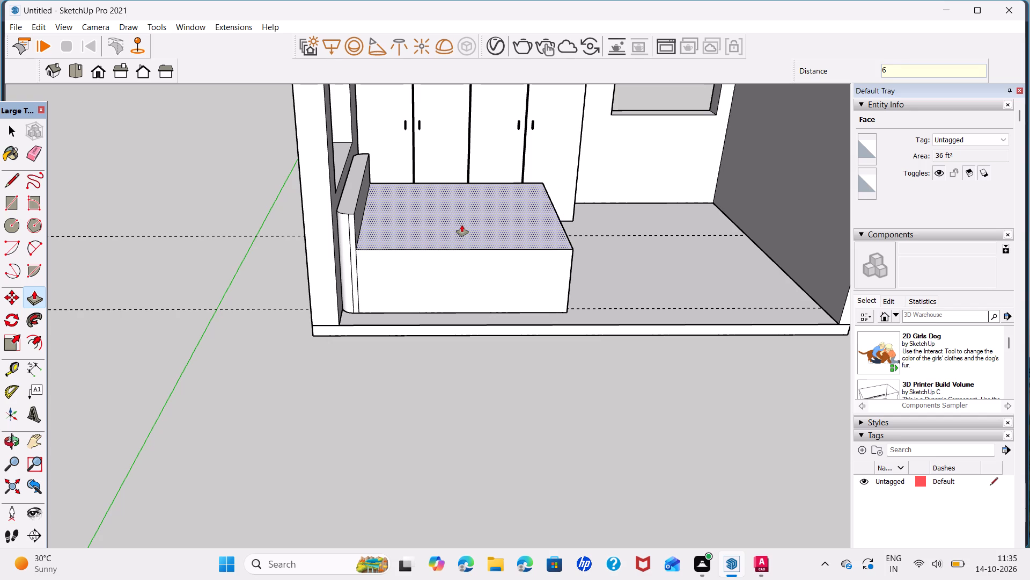
key(Return)
Lower the bed's top face by a further 4" with Push/Pull.
click(462, 225)
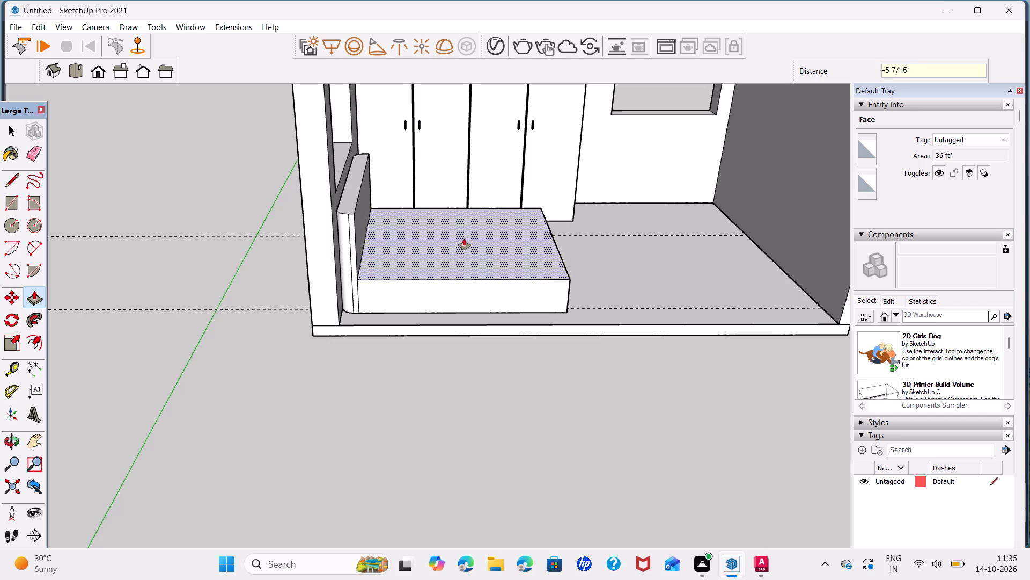
key(4)
key(Return)
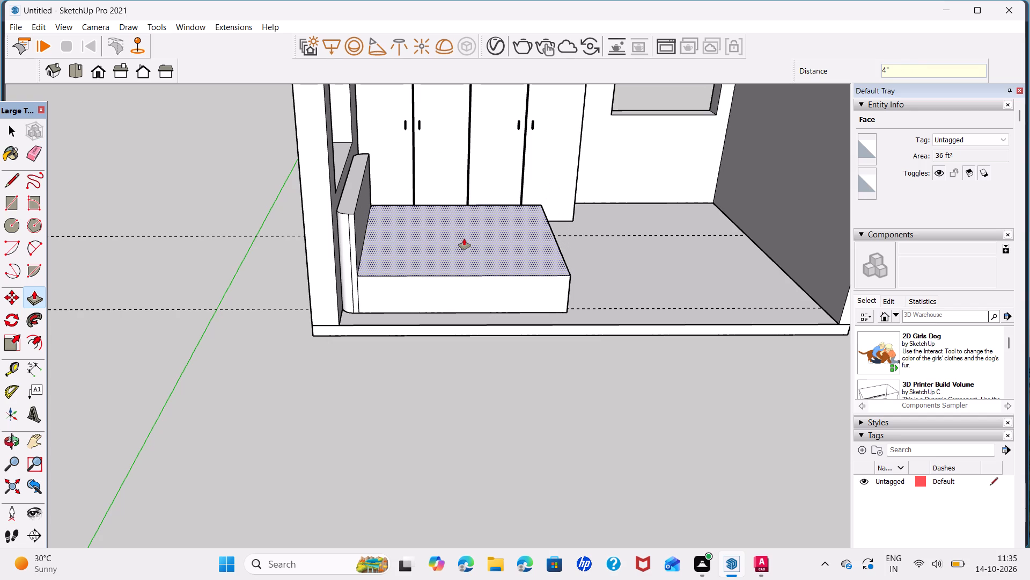
key(space)
Lower the headboard's top face with Push/Pull.
click(350, 186)
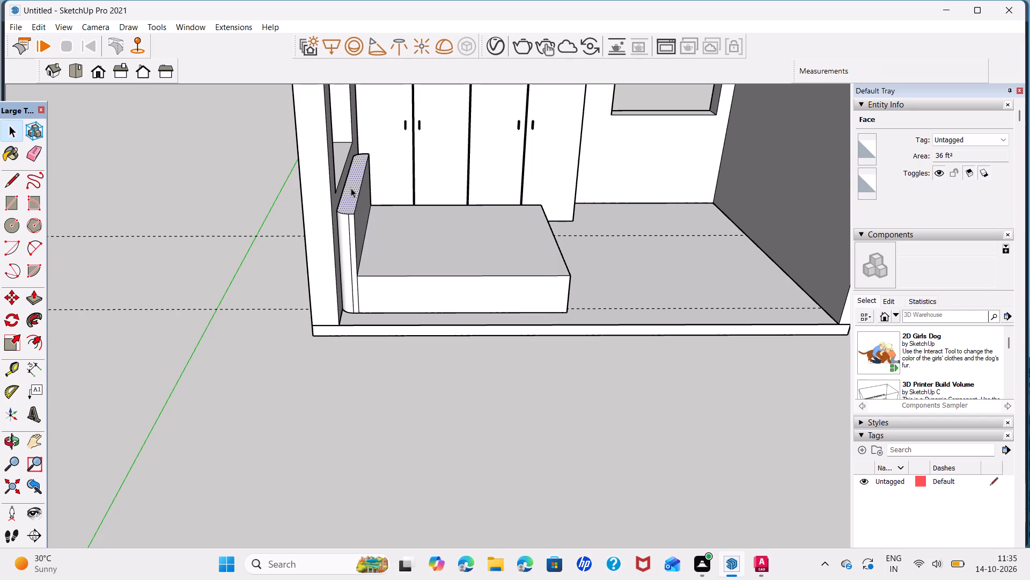
key(p)
click(351, 188)
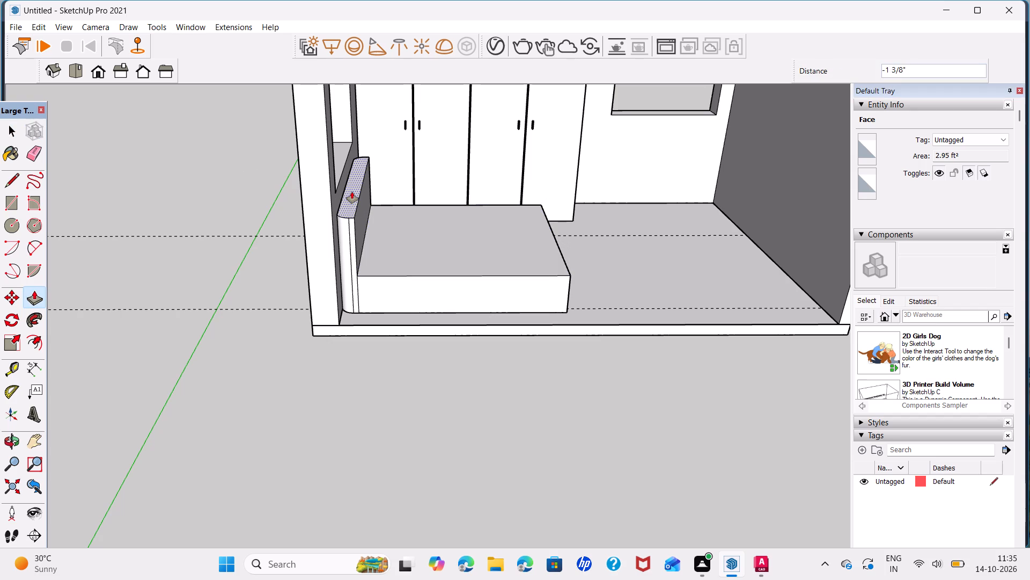
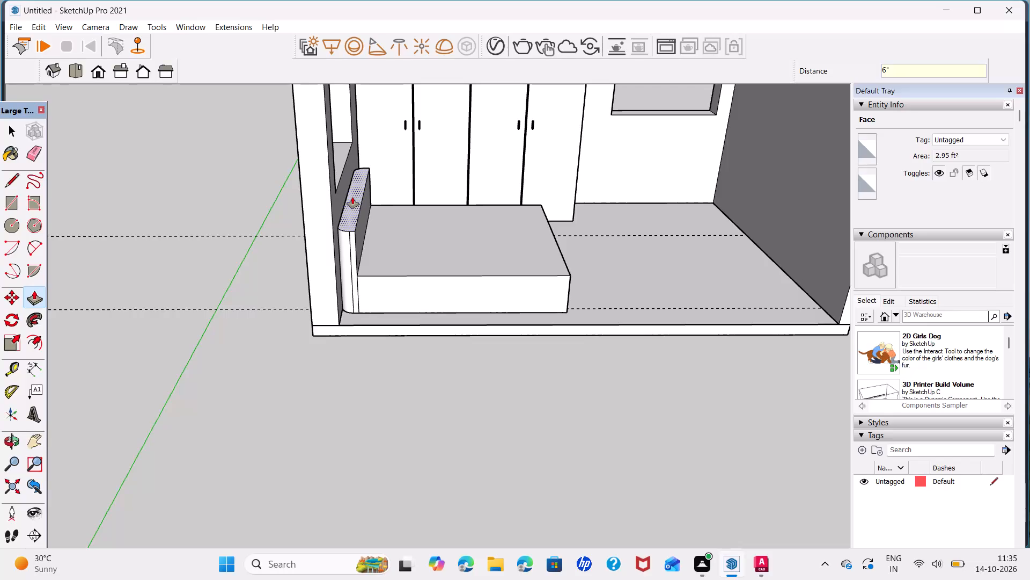
Examine the bed and headboard proportions against the window and wardrobe from several angles.
key(space)
middle_drag(540, 307, 117, 400)
scroll(216, 403, up, 1)
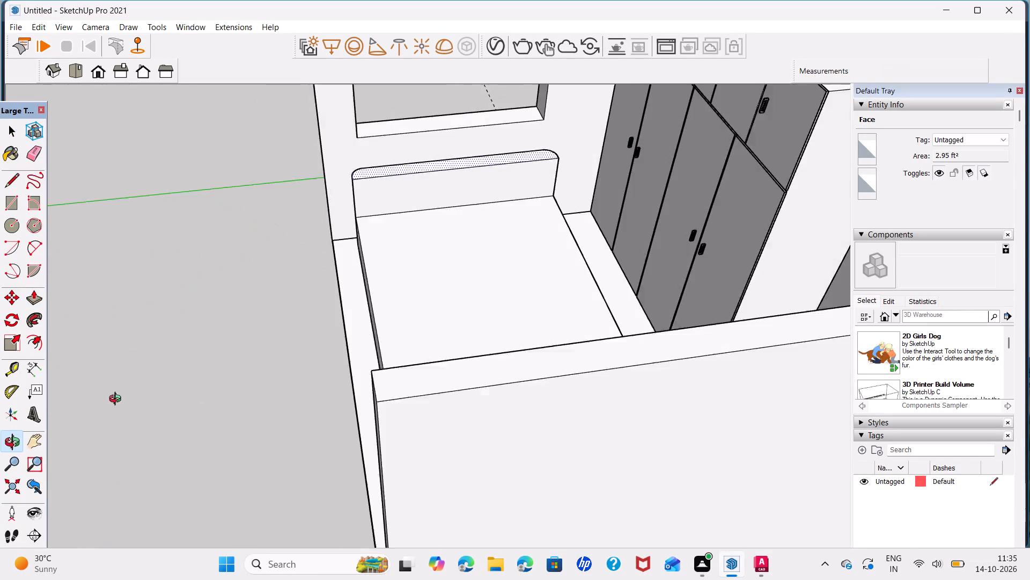
middle_drag(117, 400, 92, 438)
scroll(479, 332, up, 1)
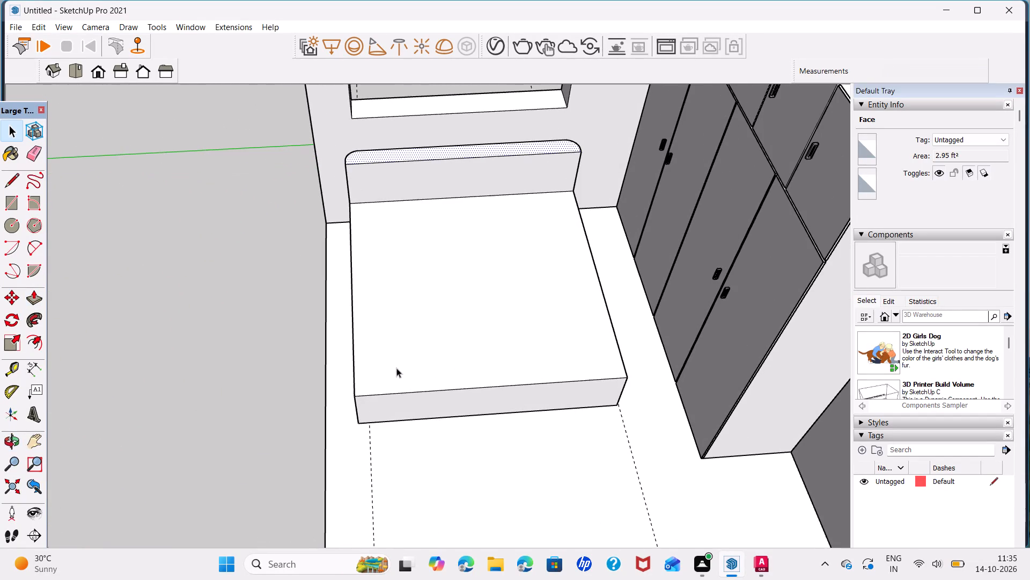
middle_drag(396, 368, 836, 194)
scroll(325, 308, down, 5)
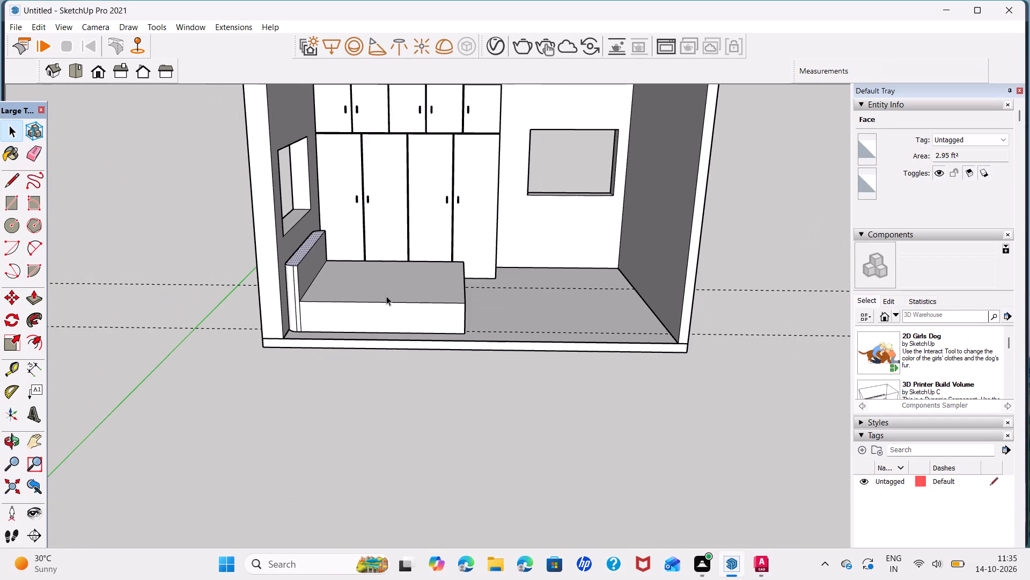
middle_drag(475, 299, 512, 243)
middle_drag(388, 282, 376, 368)
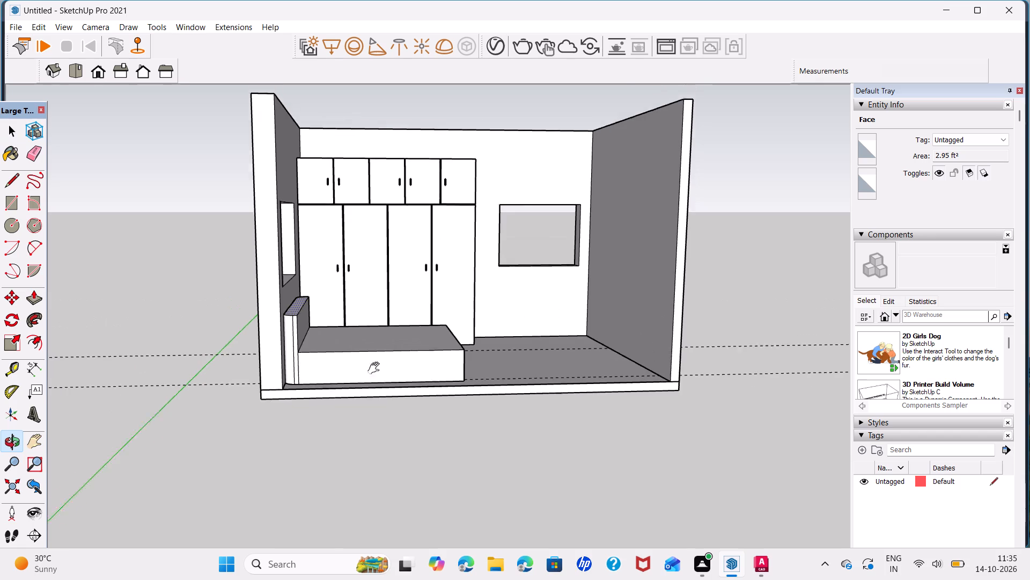
middle_drag(376, 368, 376, 372)
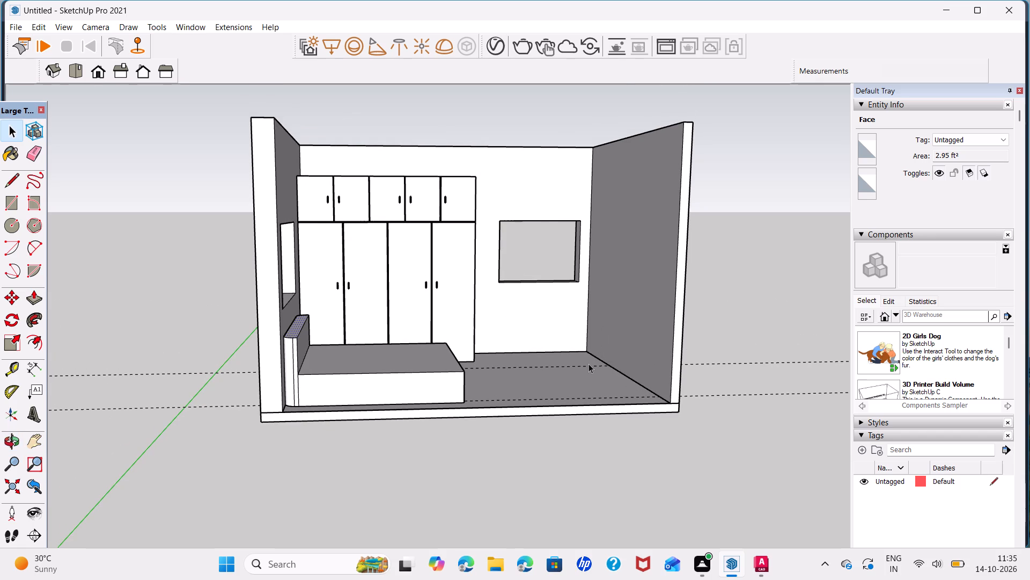
middle_drag(422, 295, 415, 306)
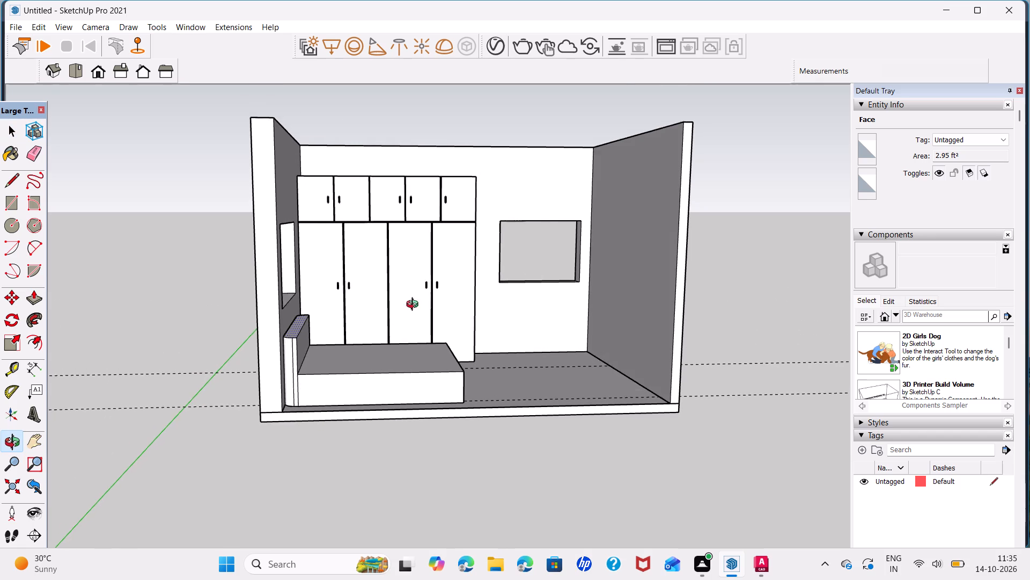
middle_drag(415, 306, 262, 328)
scroll(253, 317, up, 6)
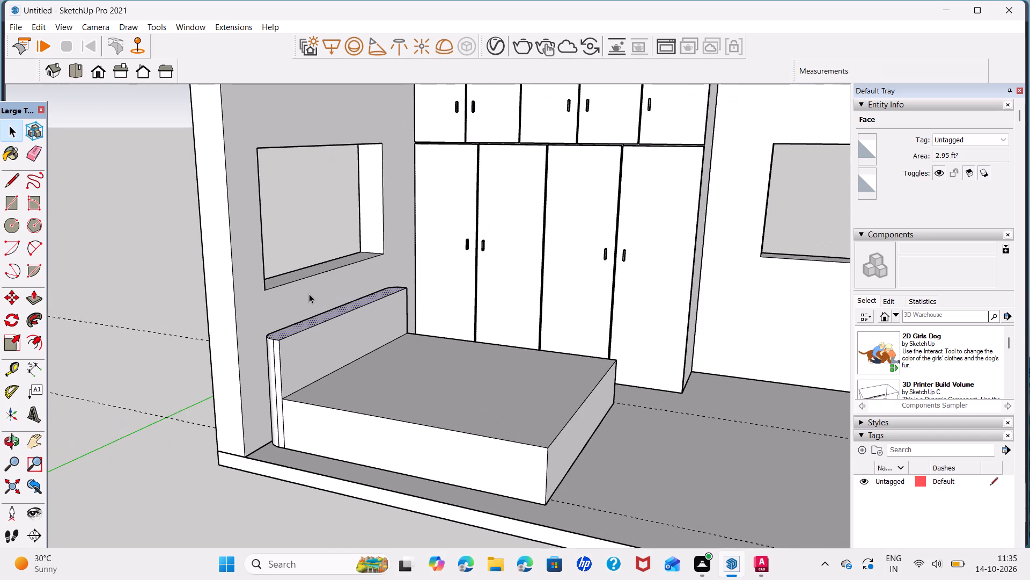
middle_drag(309, 292, 225, 275)
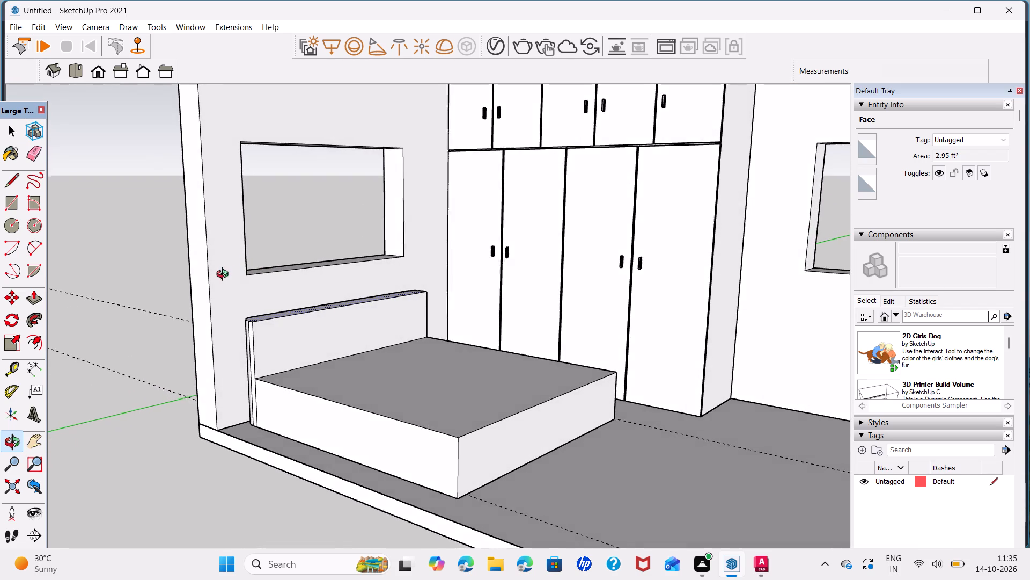
middle_drag(225, 275, 223, 278)
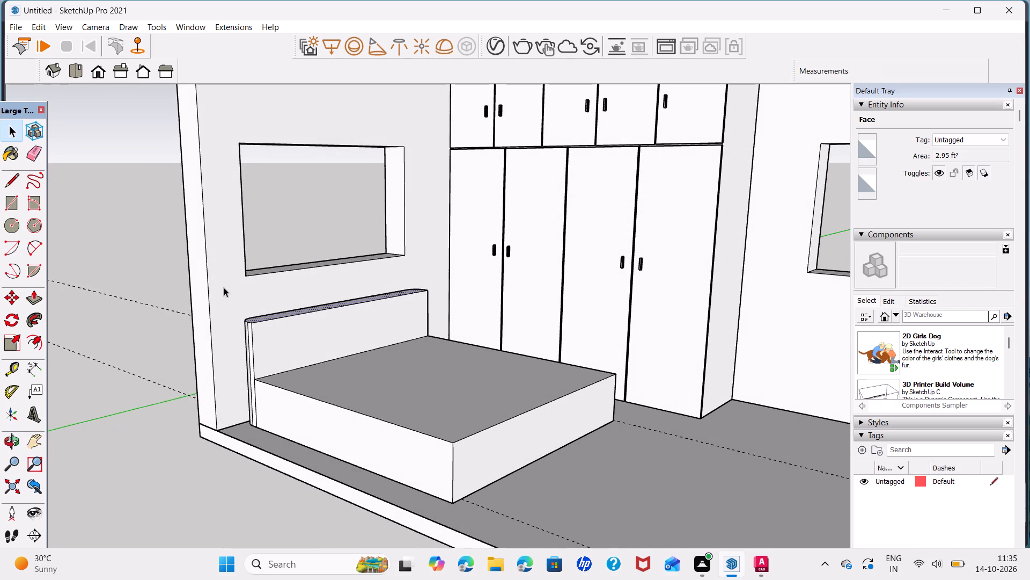
middle_click(224, 287)
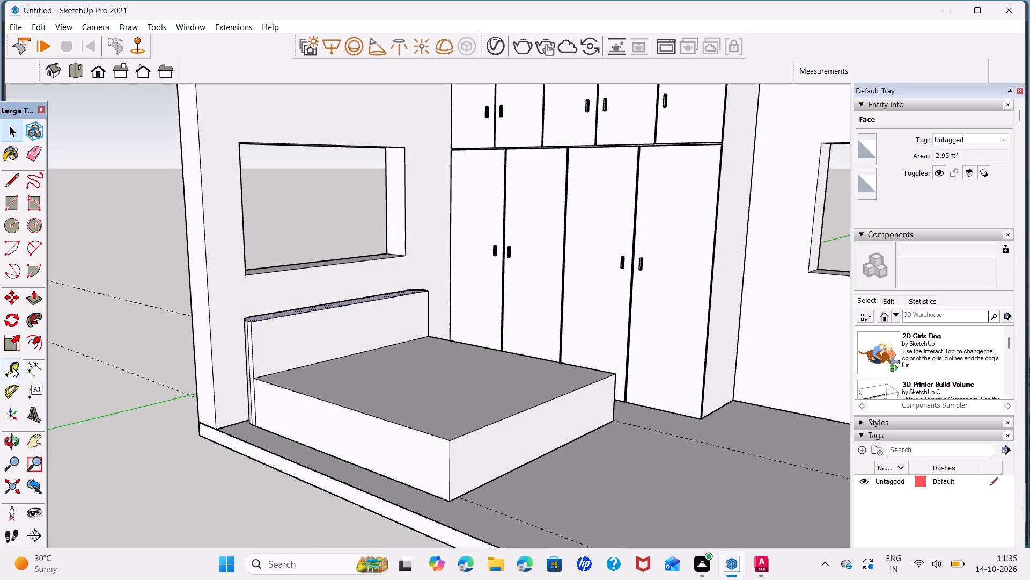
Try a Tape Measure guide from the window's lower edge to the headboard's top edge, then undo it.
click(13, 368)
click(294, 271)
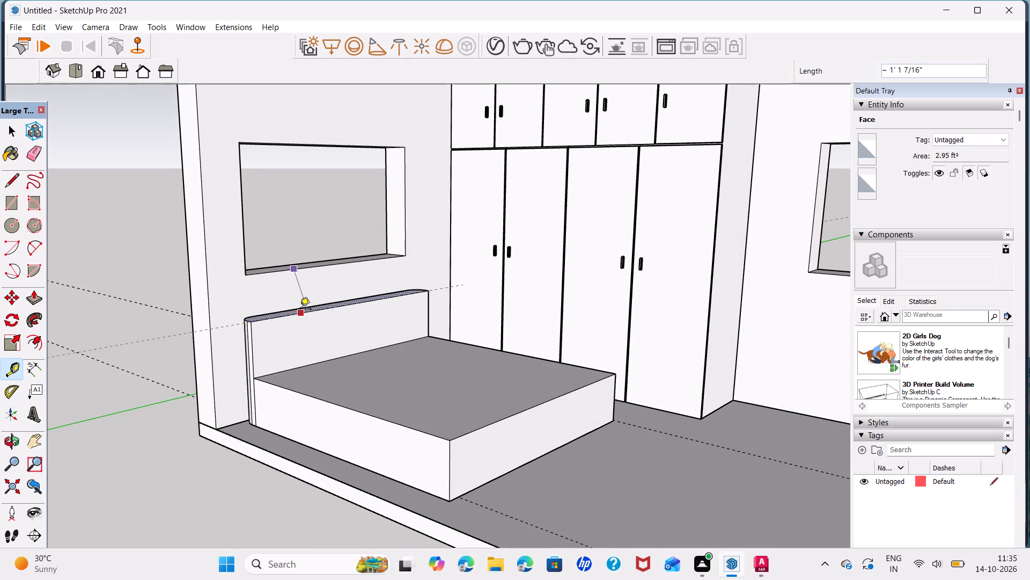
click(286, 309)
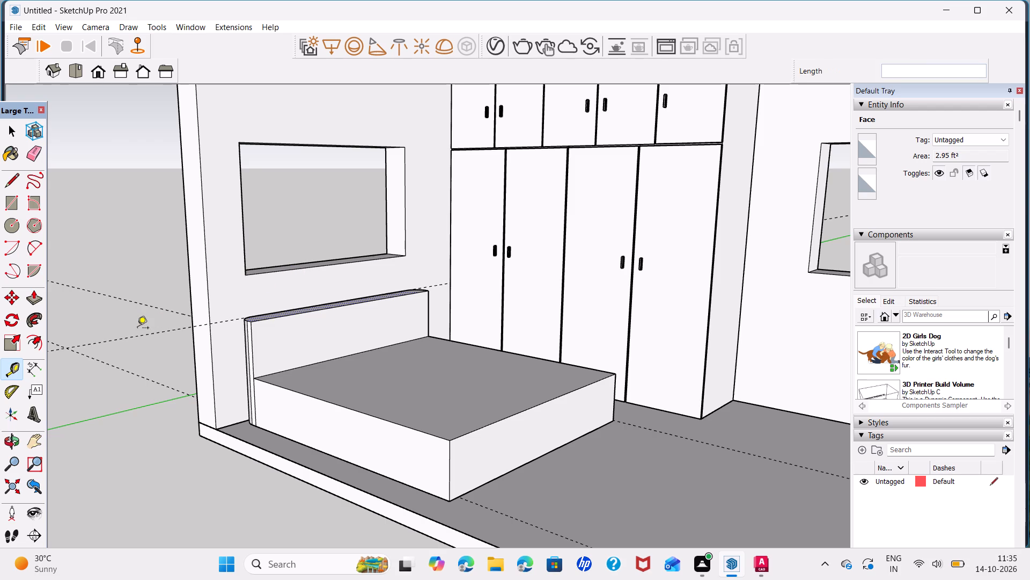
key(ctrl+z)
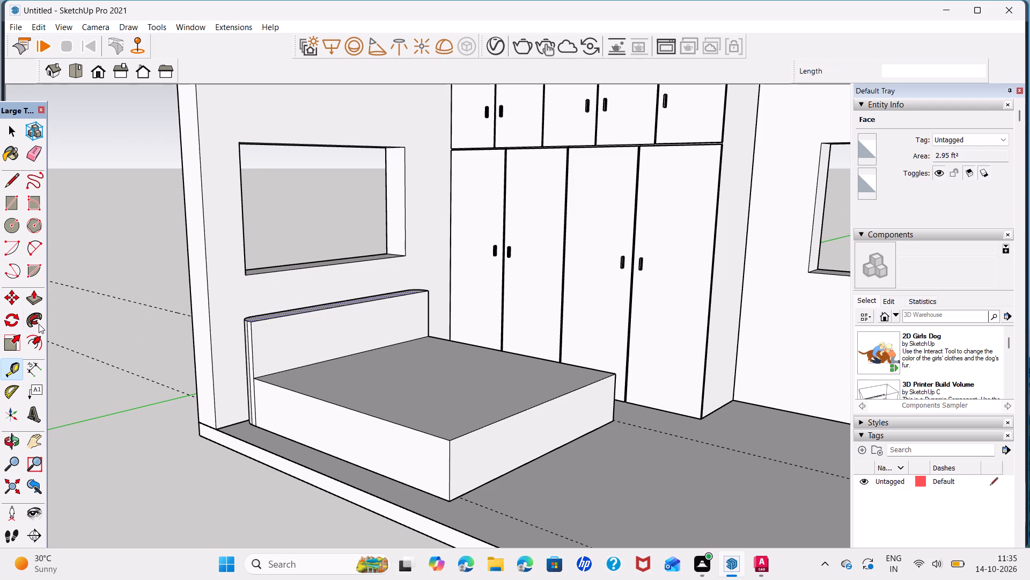
Dimension the vertical gap between the window's lower corner nearest the open side and the headboard's top edge.
click(32, 360)
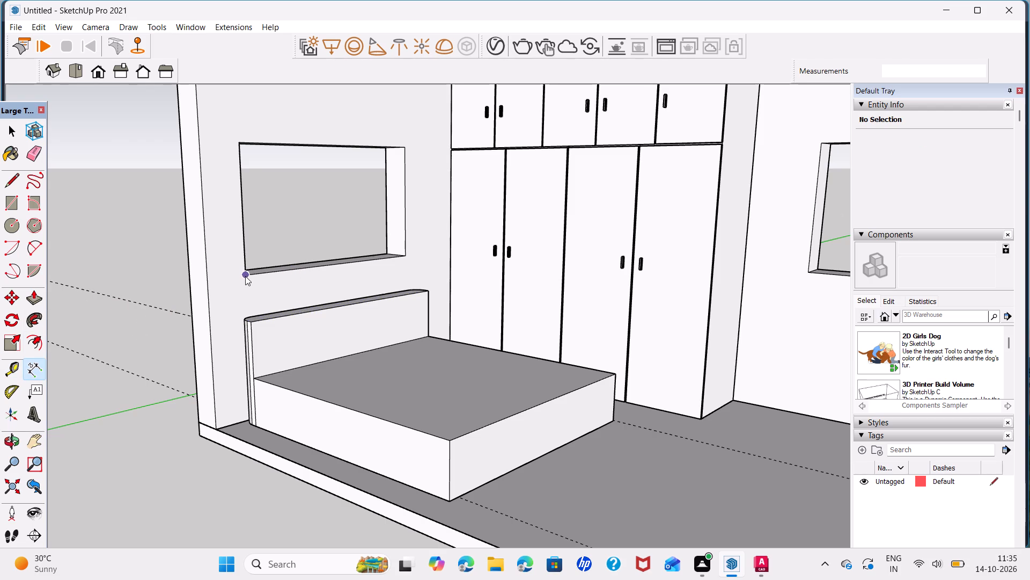
click(245, 276)
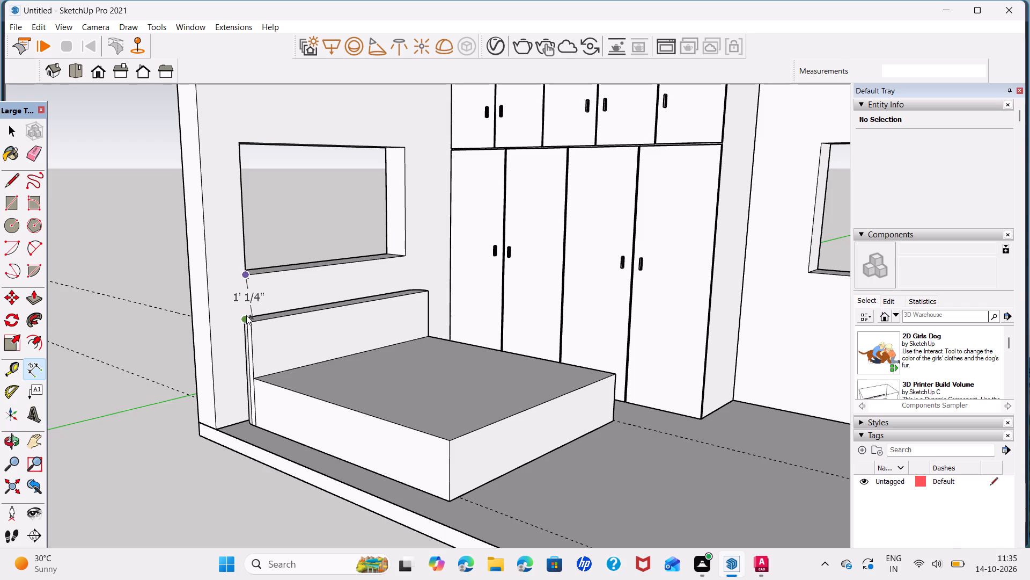
middle_drag(236, 315, 454, 313)
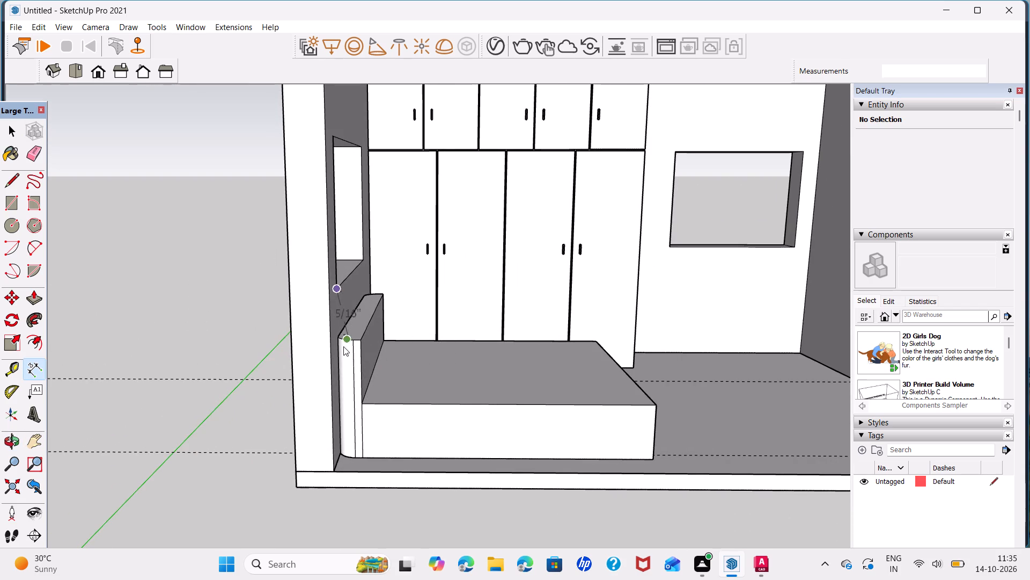
click(335, 337)
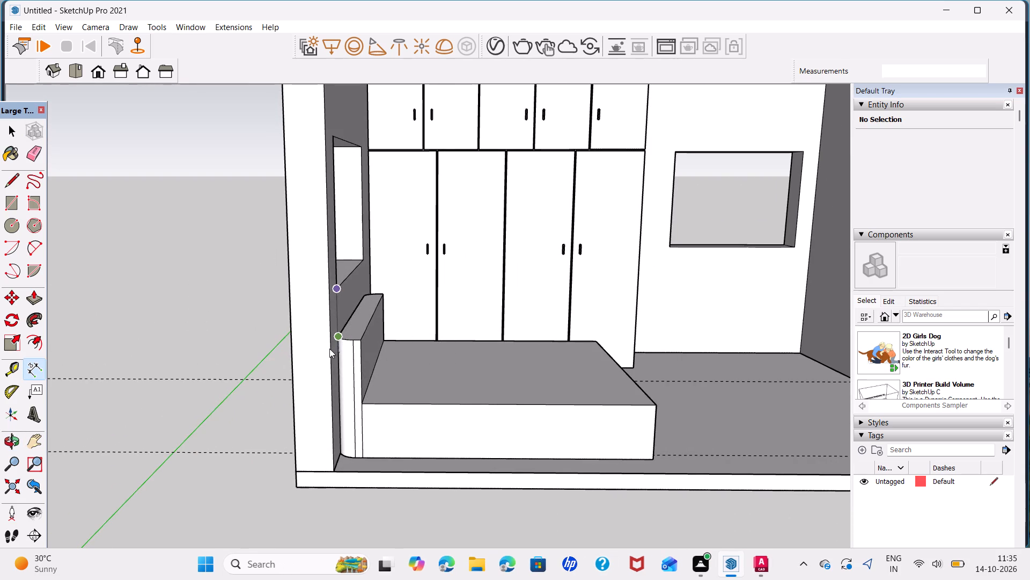
click(347, 310)
middle_drag(398, 324, 194, 383)
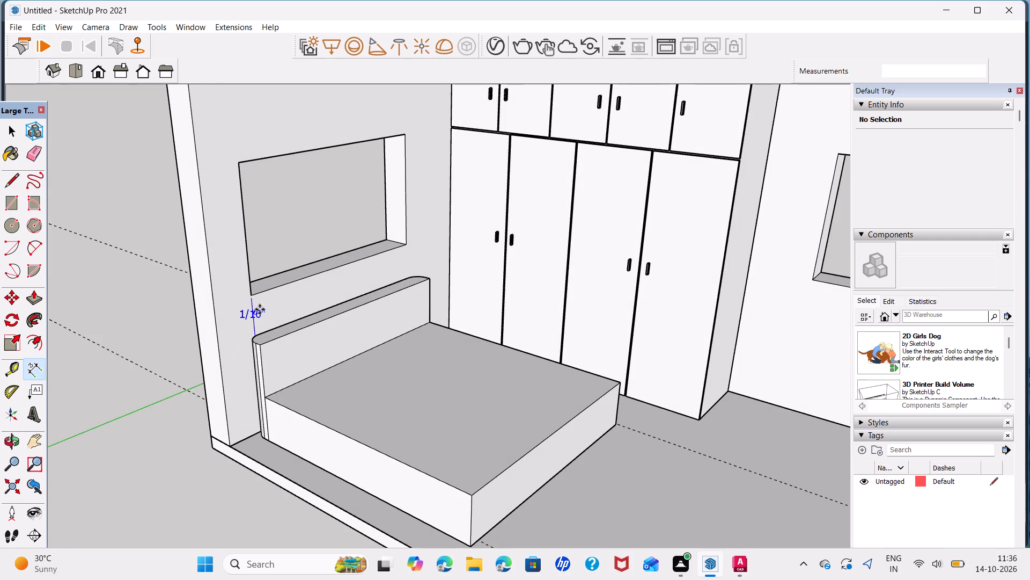
scroll(247, 314, up, 17)
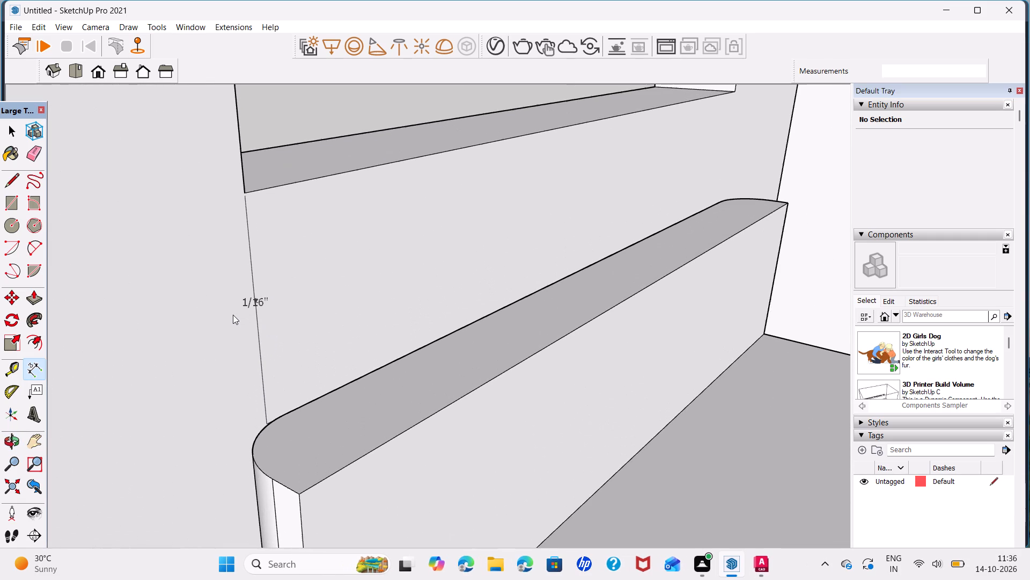
key(space)
click(261, 300)
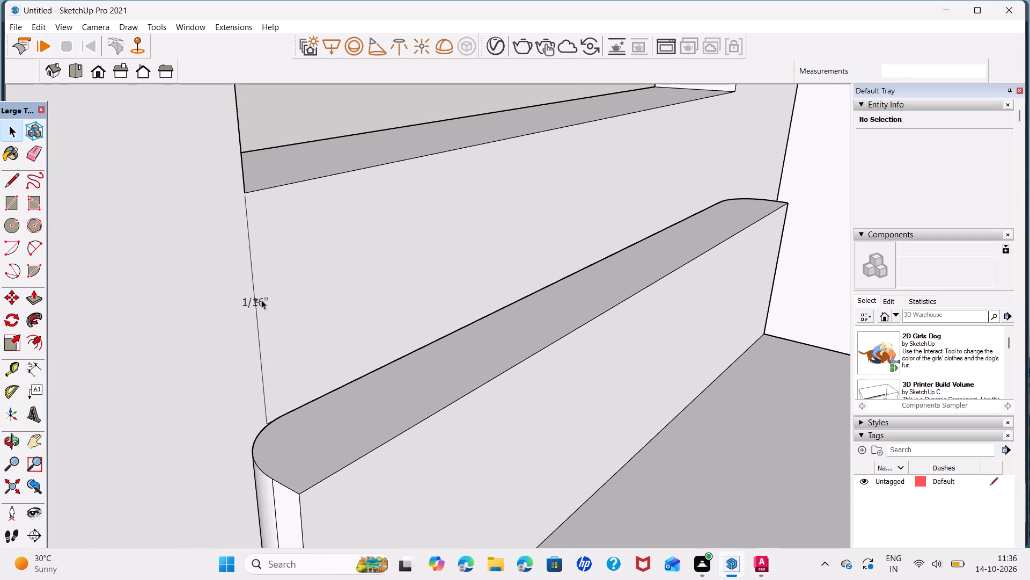
scroll(259, 305, down, 1)
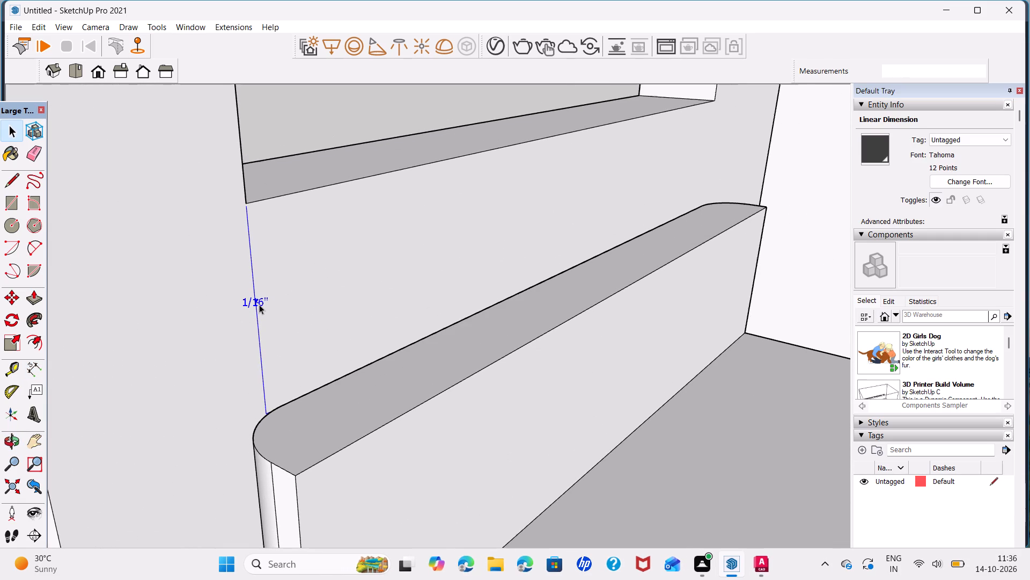
key(space)
Select all the connected bed and headboard geometry and make it a group.
click(21, 208)
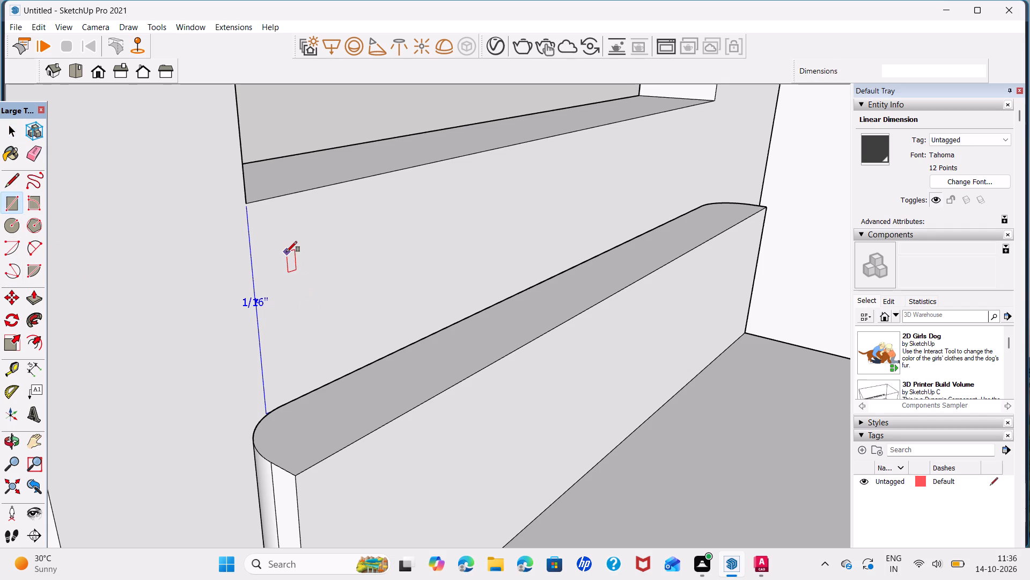
key(space)
triple_click(414, 404)
right_click(415, 405)
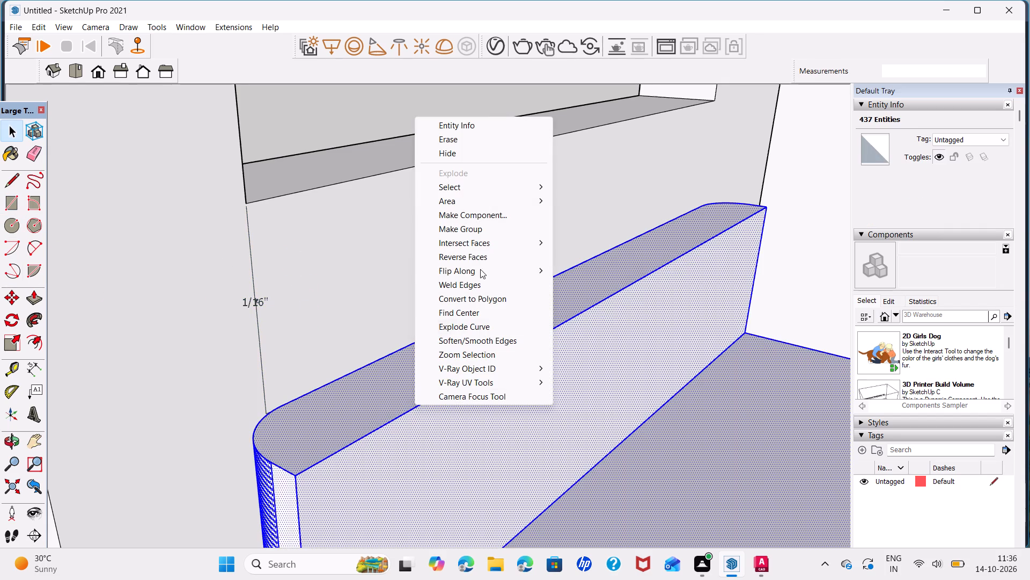
click(491, 231)
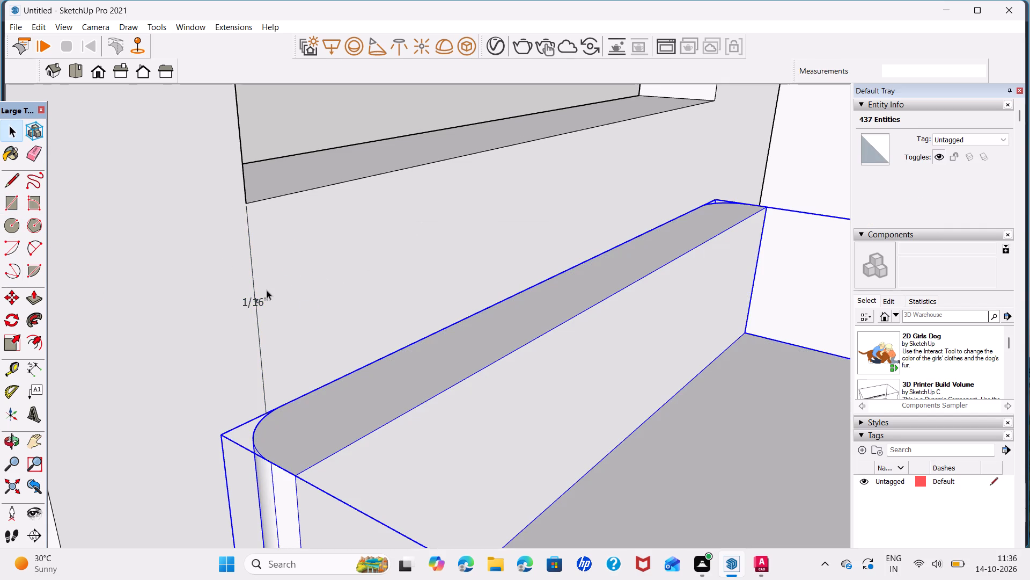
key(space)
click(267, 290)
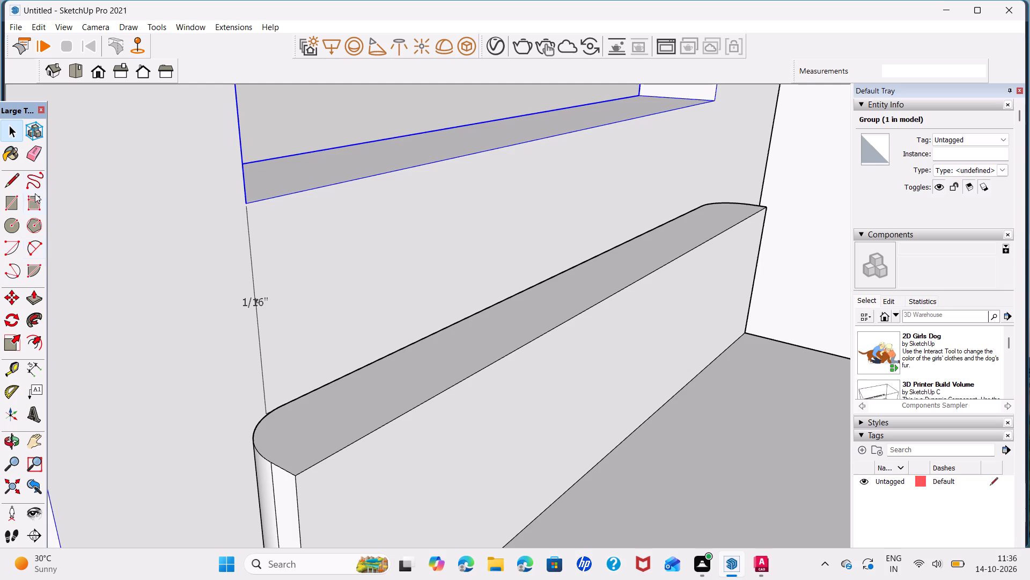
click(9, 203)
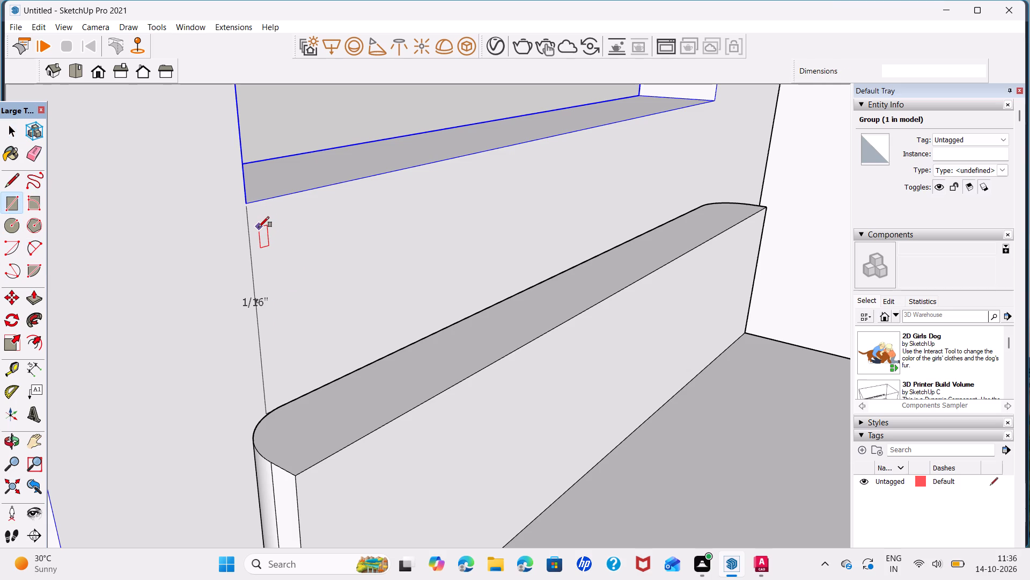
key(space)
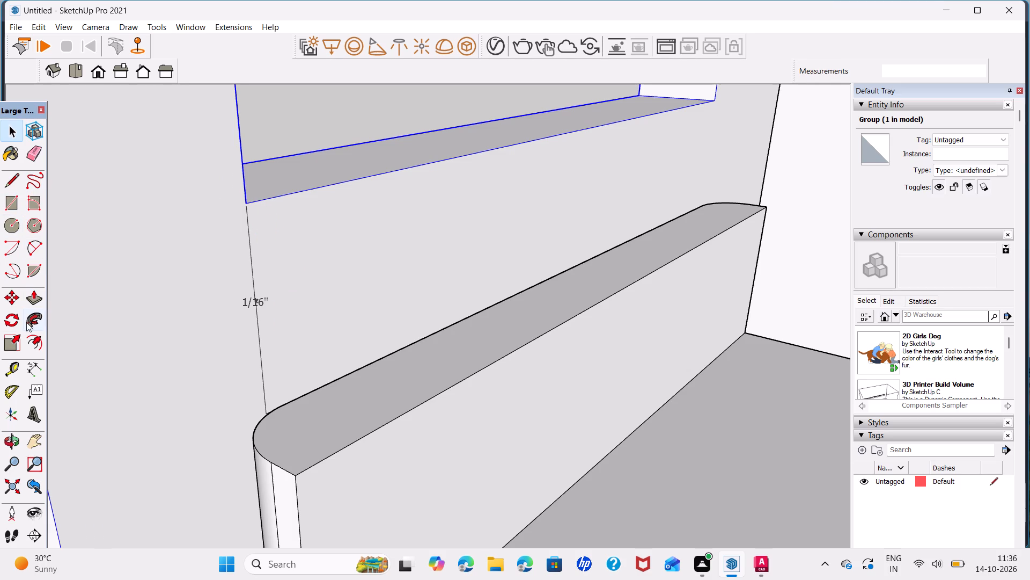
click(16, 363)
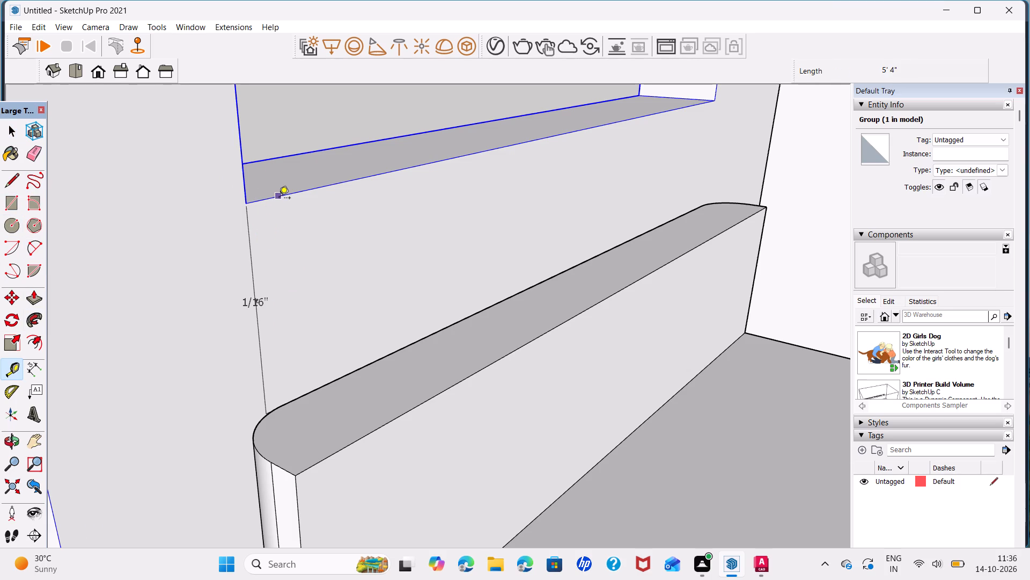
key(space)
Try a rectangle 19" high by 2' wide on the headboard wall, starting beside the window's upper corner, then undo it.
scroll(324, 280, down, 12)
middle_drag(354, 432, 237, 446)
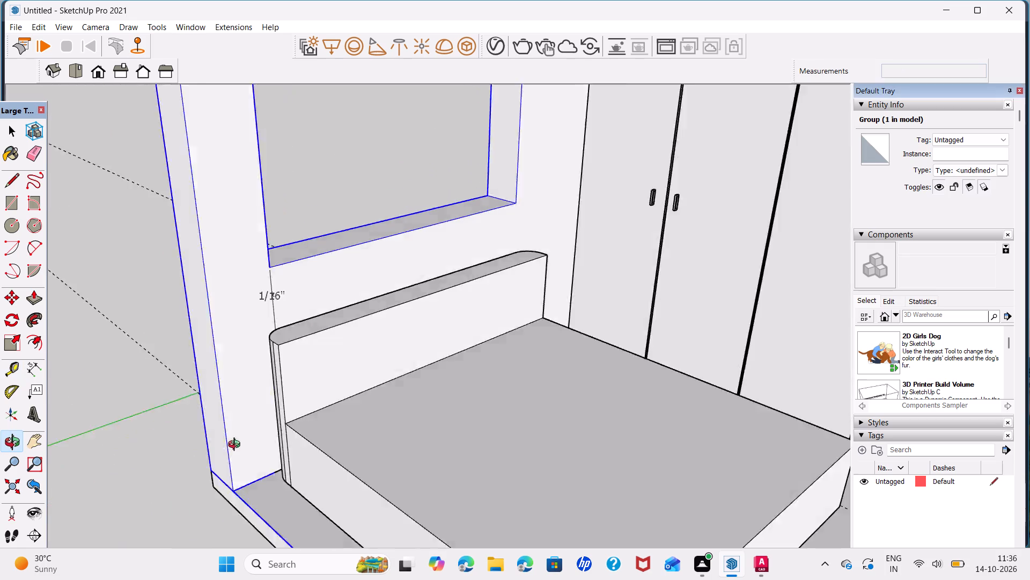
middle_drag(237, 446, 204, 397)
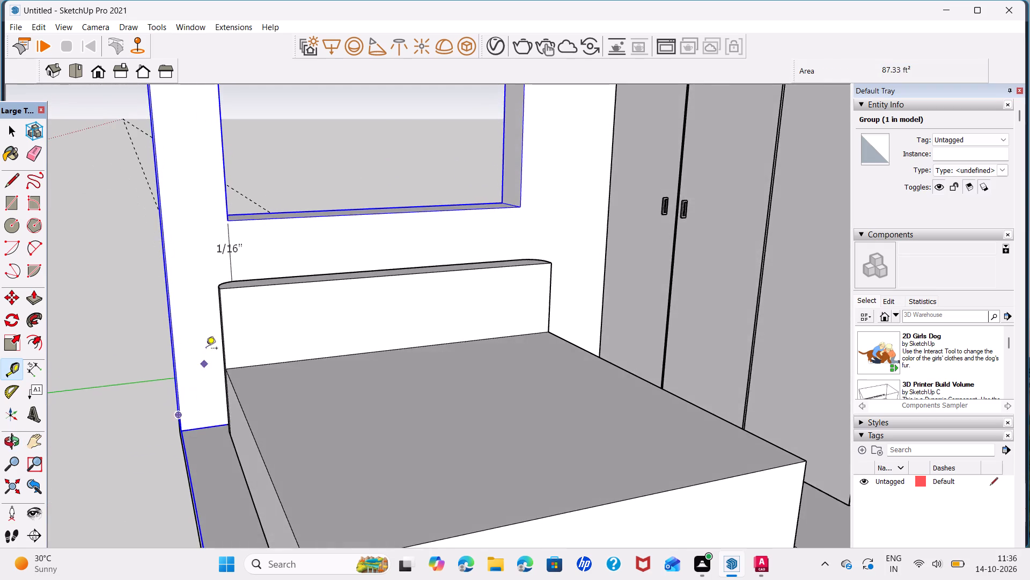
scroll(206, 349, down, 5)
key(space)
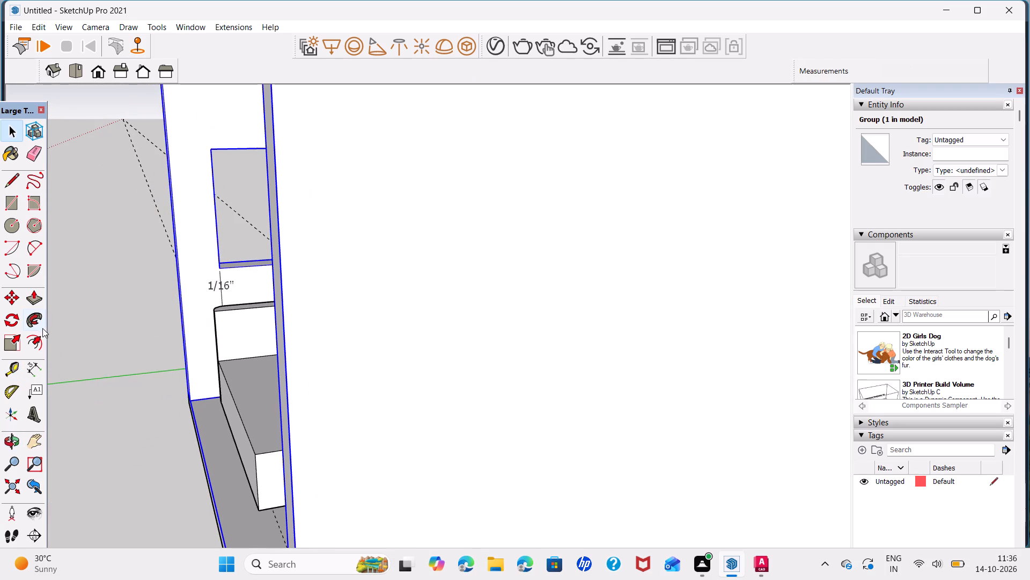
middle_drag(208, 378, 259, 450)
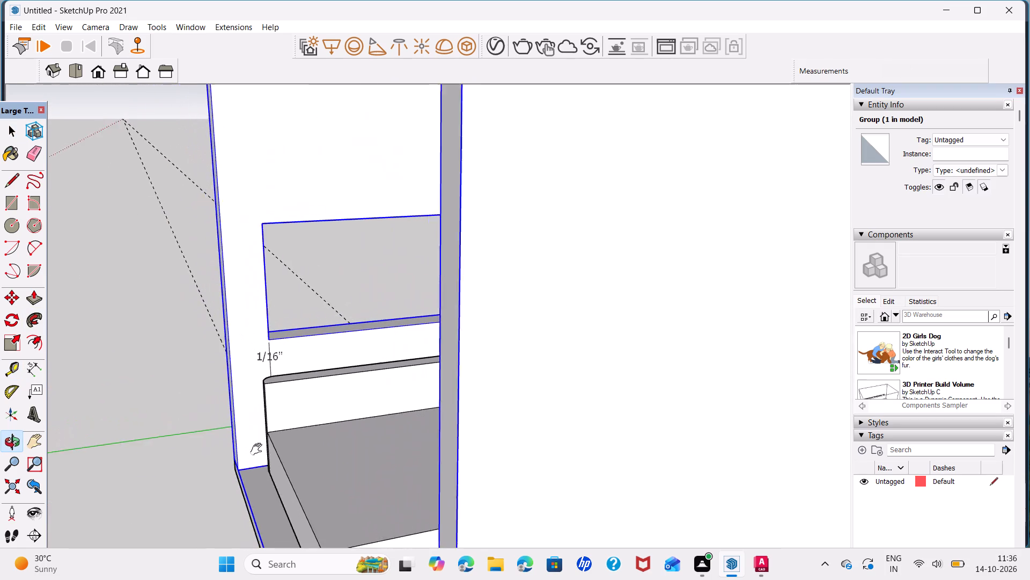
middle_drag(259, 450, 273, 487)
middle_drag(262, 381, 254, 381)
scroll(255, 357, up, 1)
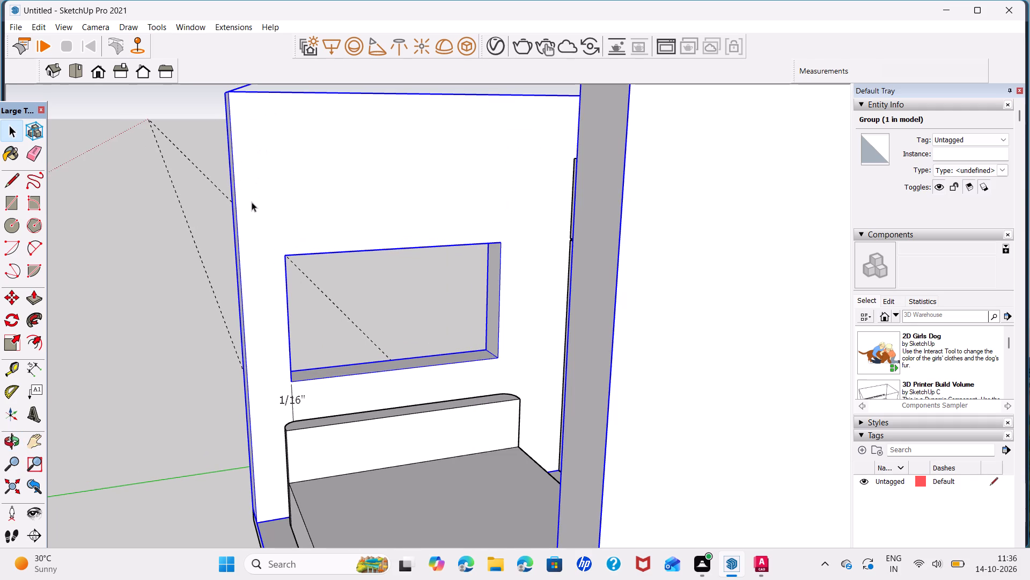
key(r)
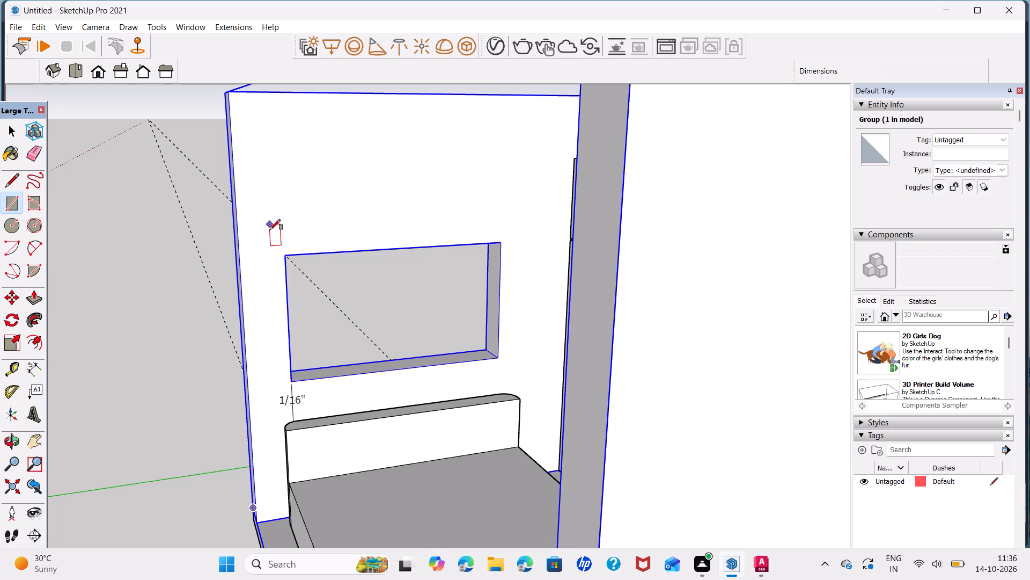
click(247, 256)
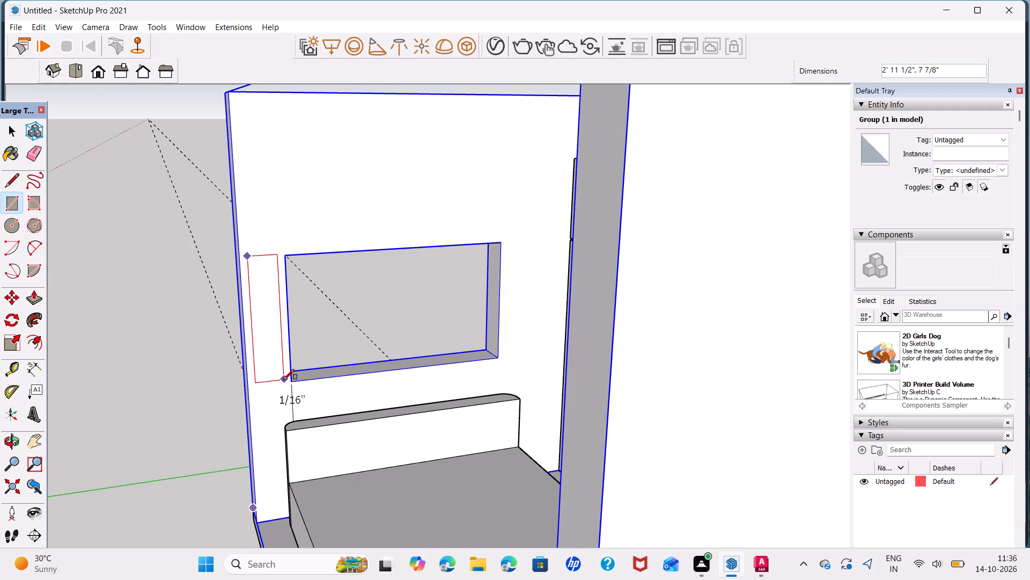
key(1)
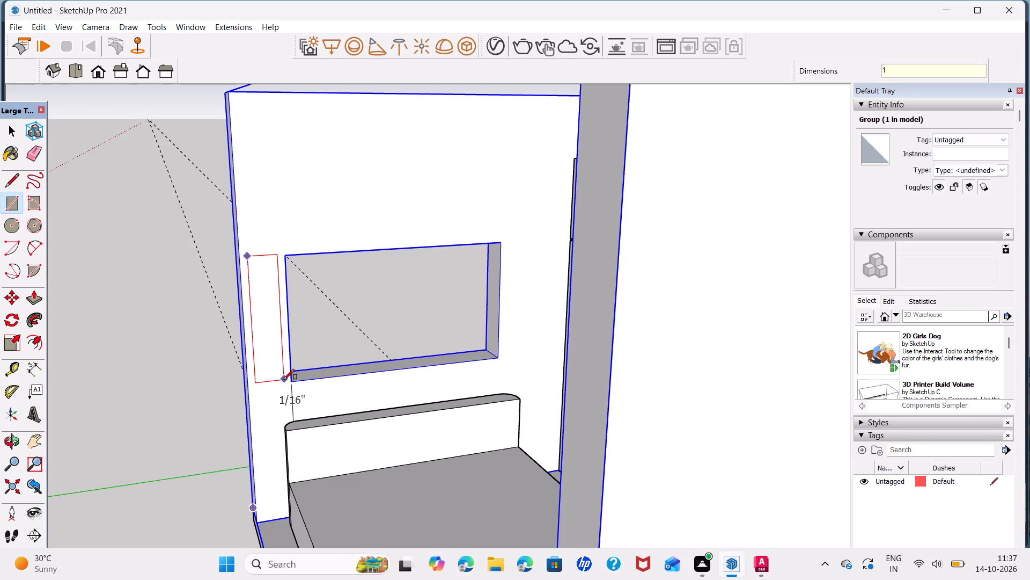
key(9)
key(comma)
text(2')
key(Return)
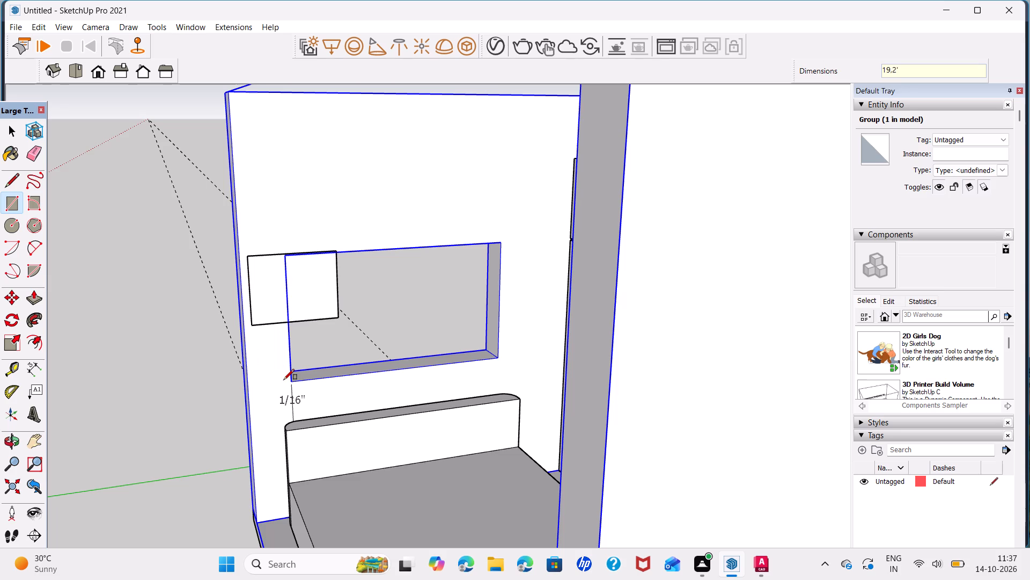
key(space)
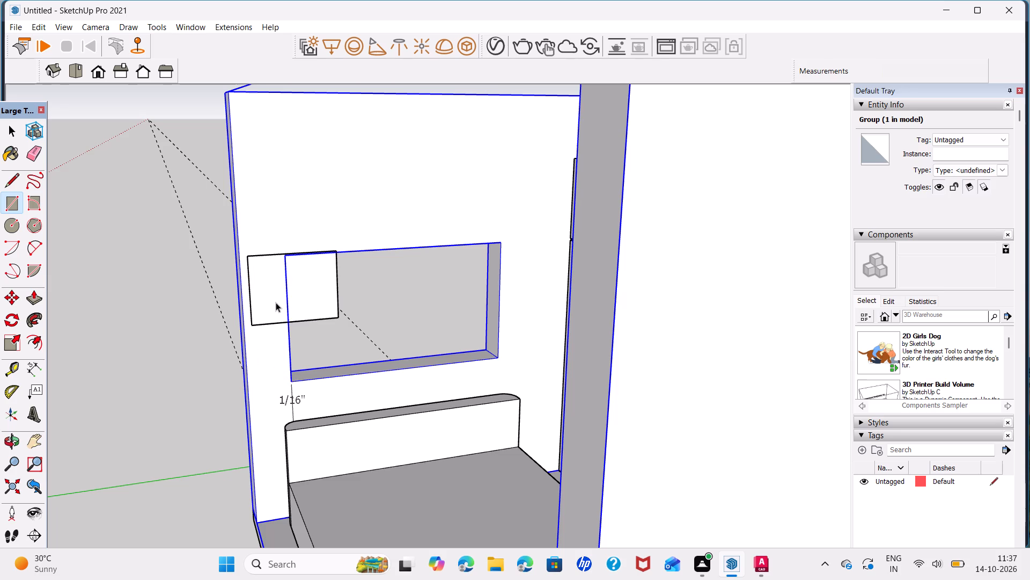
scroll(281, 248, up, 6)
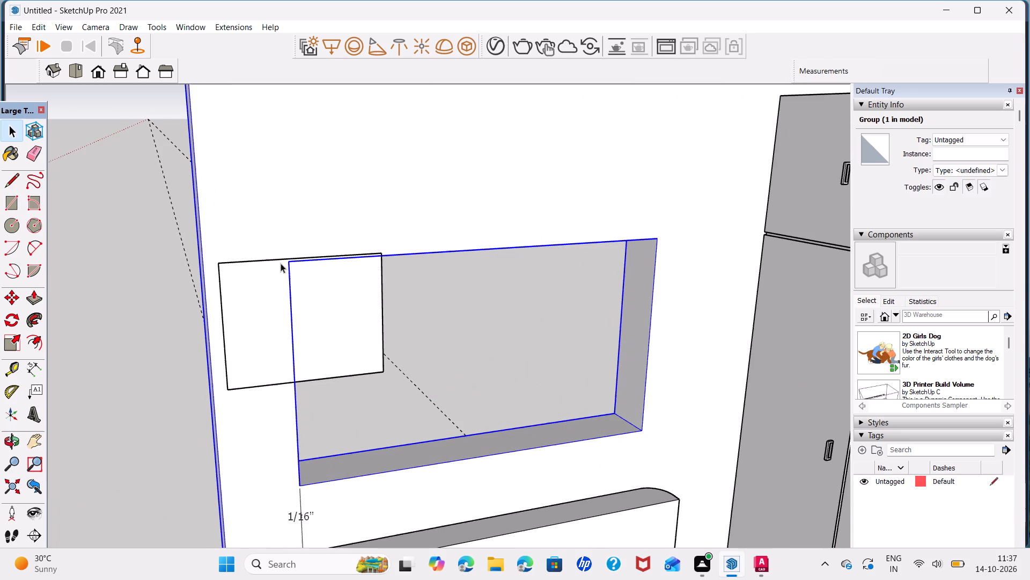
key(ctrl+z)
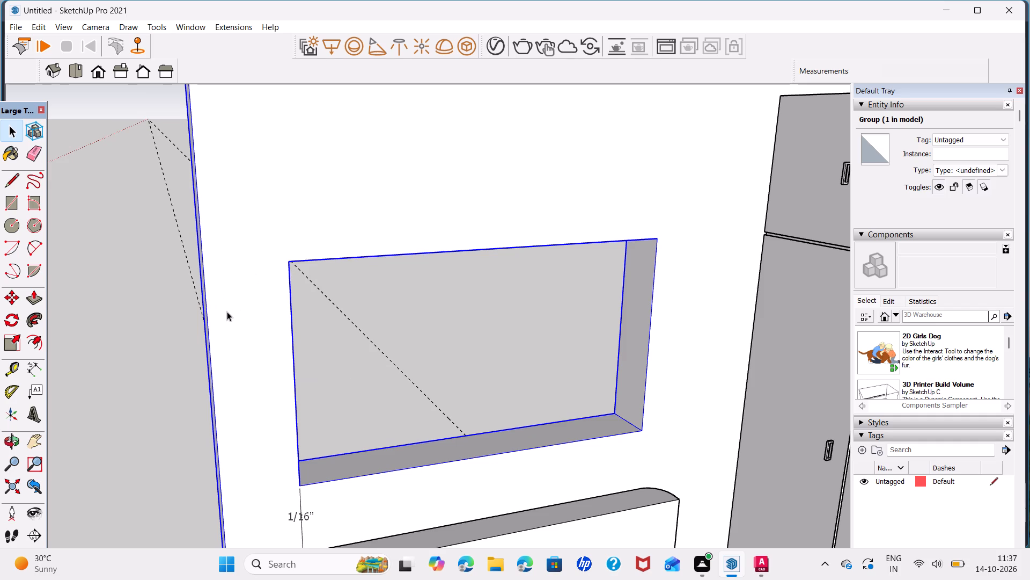
Draw a rectangle 2' high by 9" wide on the wall between the window and the wall's open edge.
key(r)
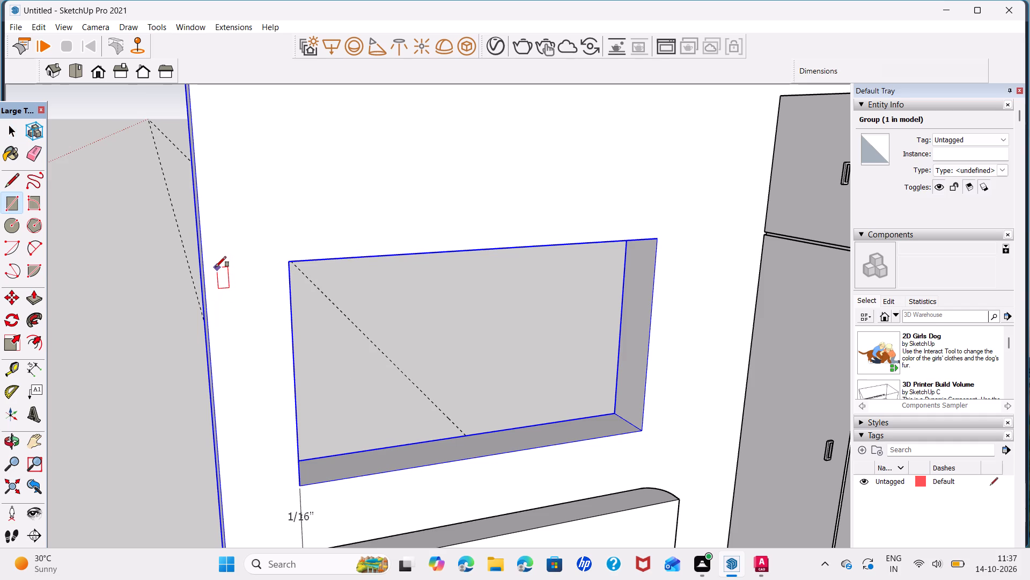
click(216, 267)
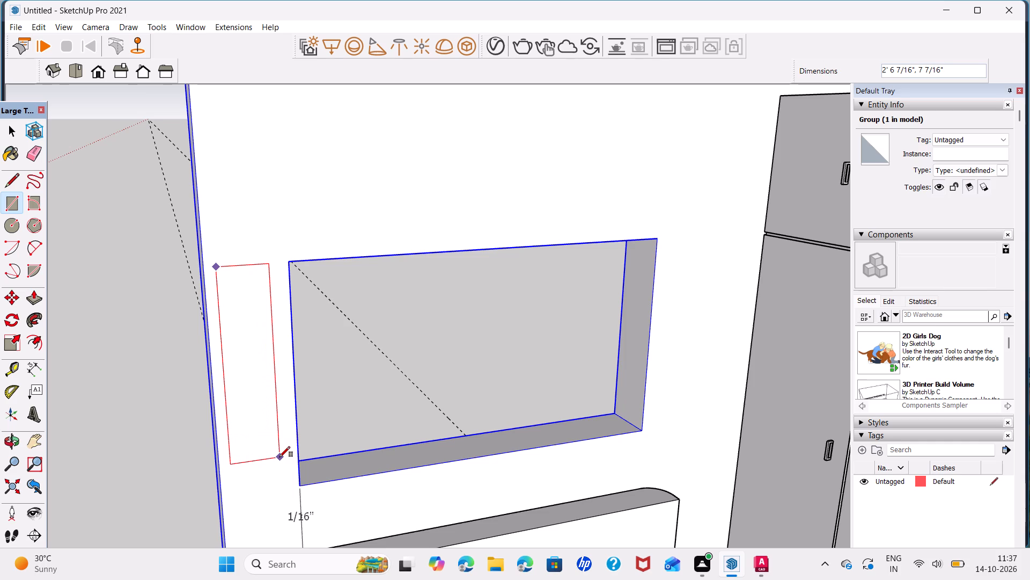
key(2)
text(',)
key(9)
key(Return)
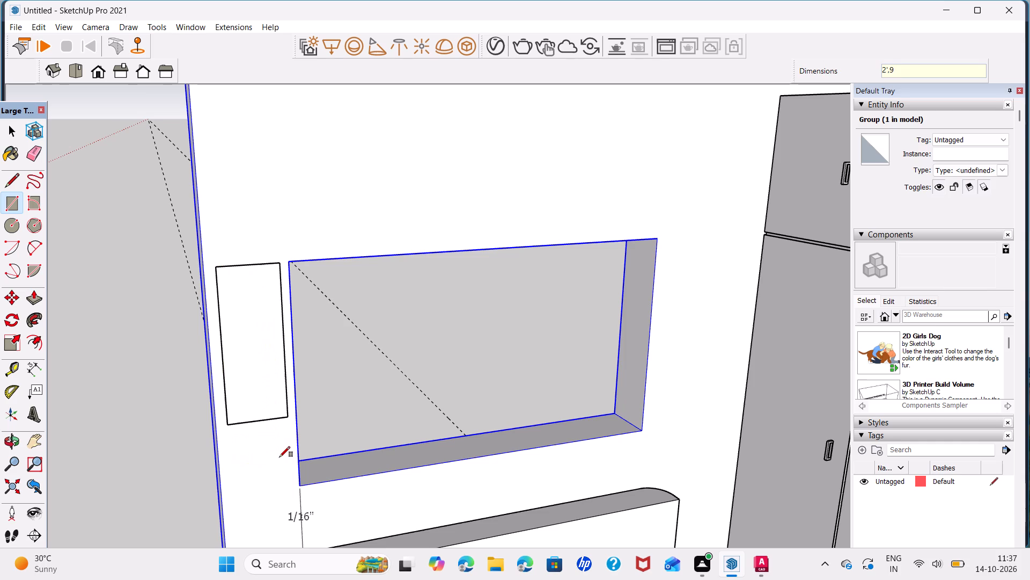
key(space)
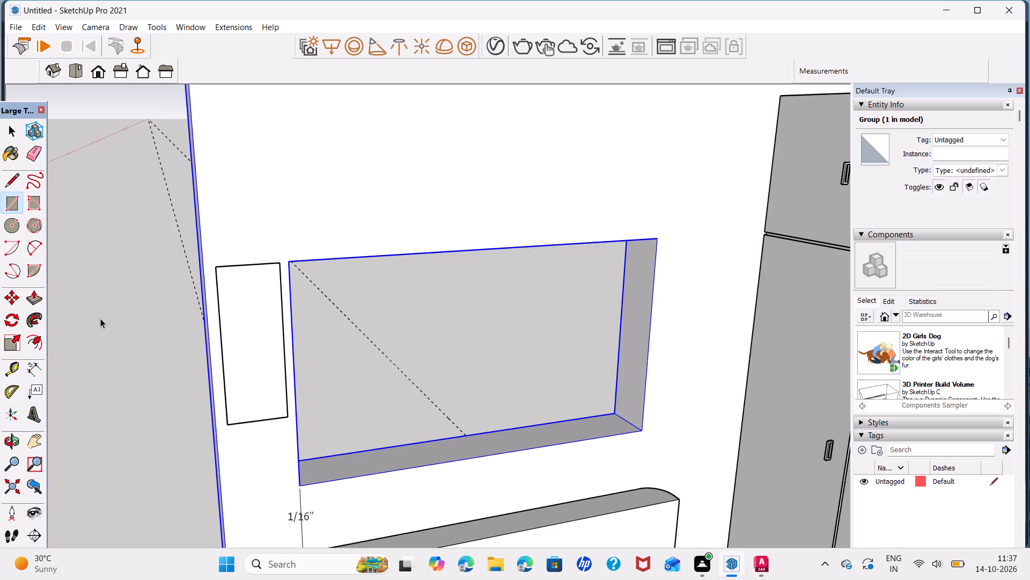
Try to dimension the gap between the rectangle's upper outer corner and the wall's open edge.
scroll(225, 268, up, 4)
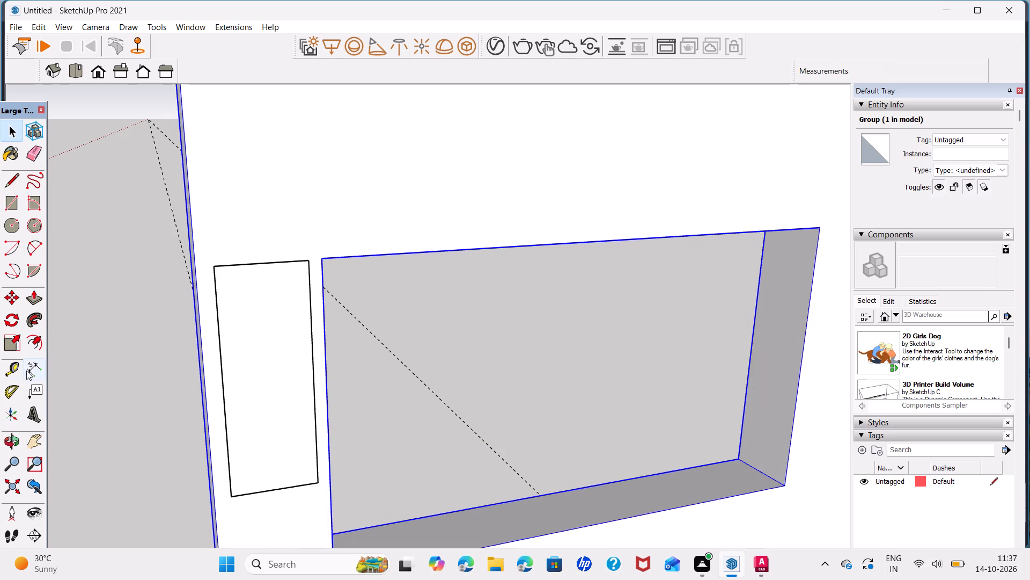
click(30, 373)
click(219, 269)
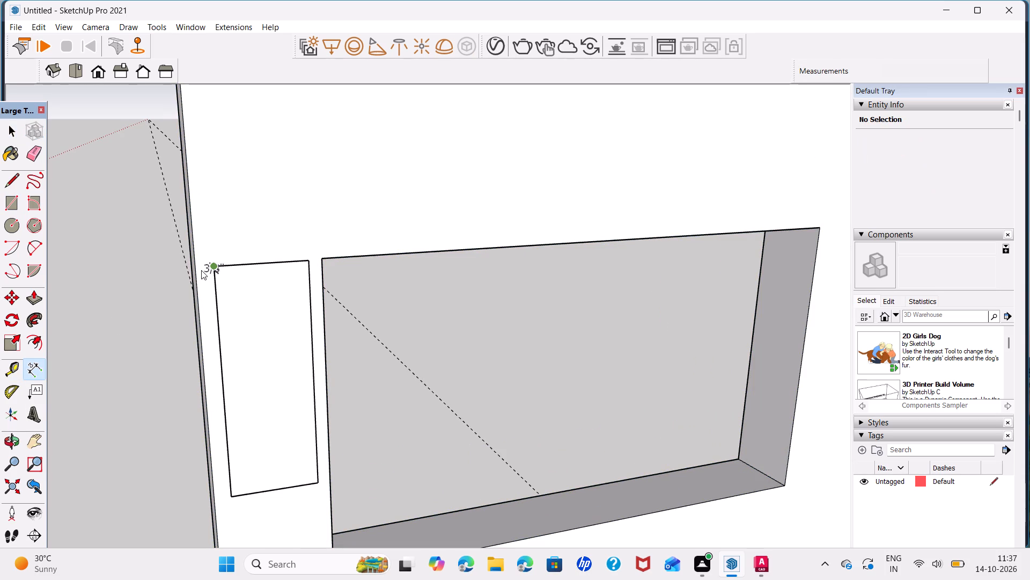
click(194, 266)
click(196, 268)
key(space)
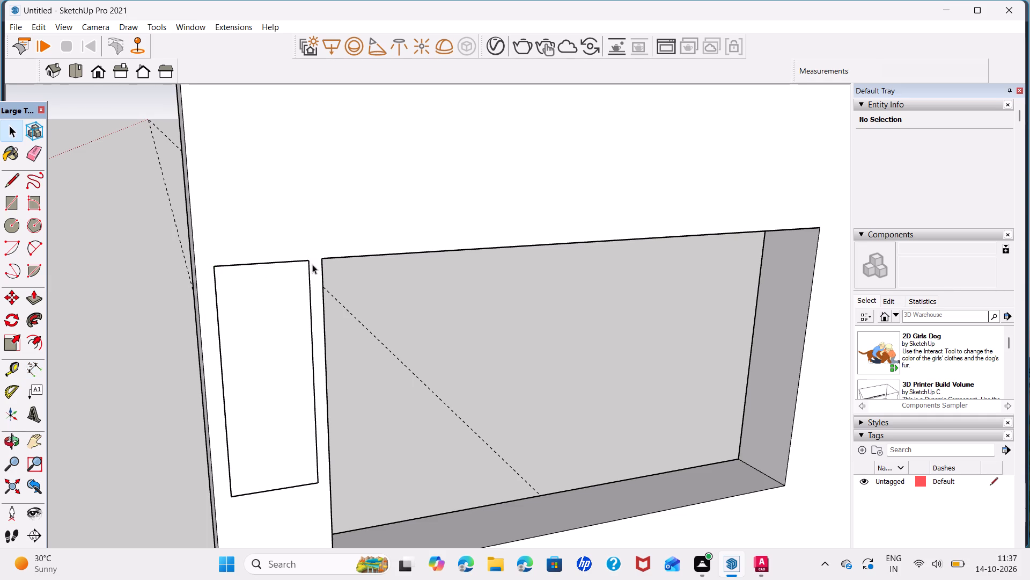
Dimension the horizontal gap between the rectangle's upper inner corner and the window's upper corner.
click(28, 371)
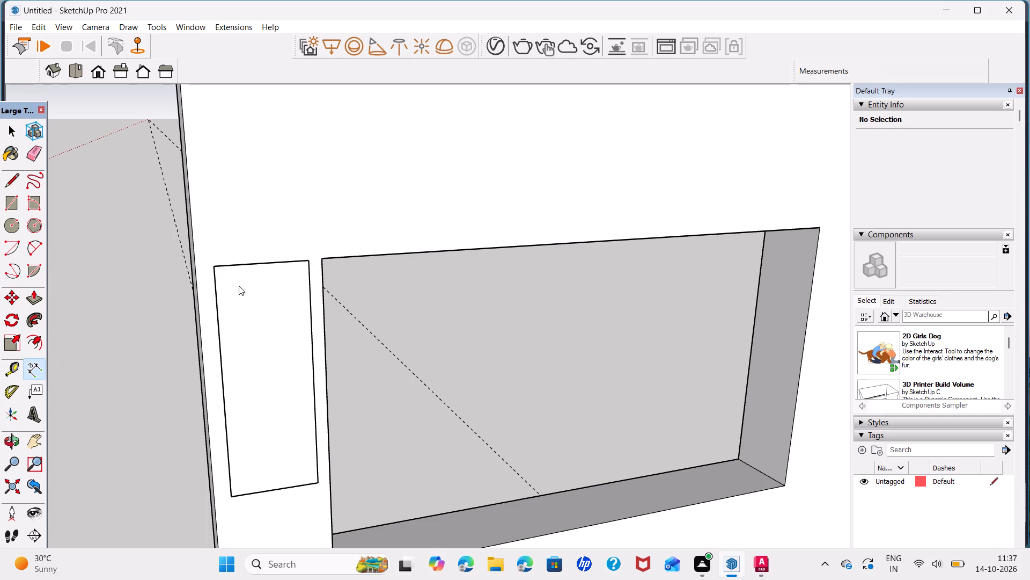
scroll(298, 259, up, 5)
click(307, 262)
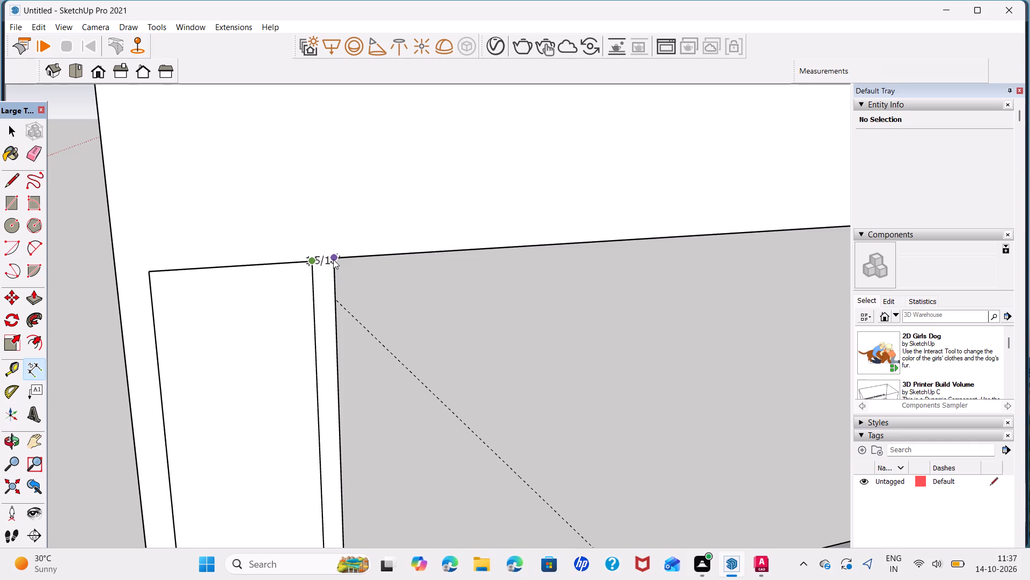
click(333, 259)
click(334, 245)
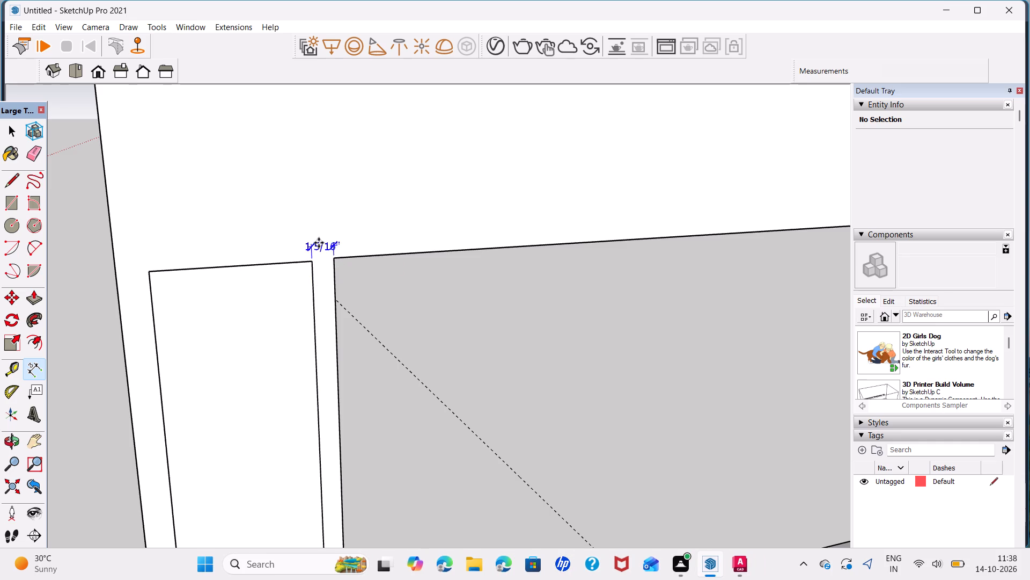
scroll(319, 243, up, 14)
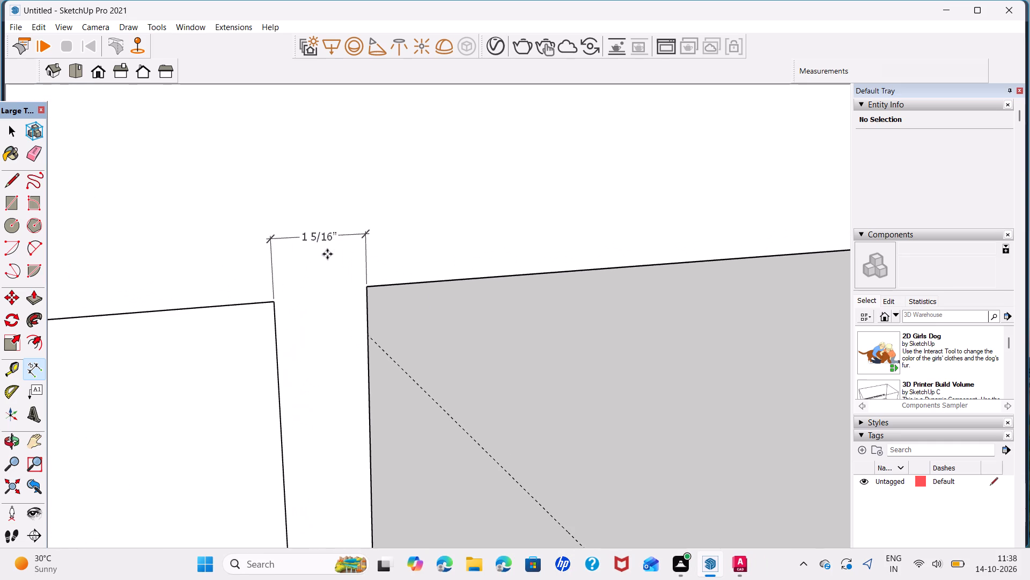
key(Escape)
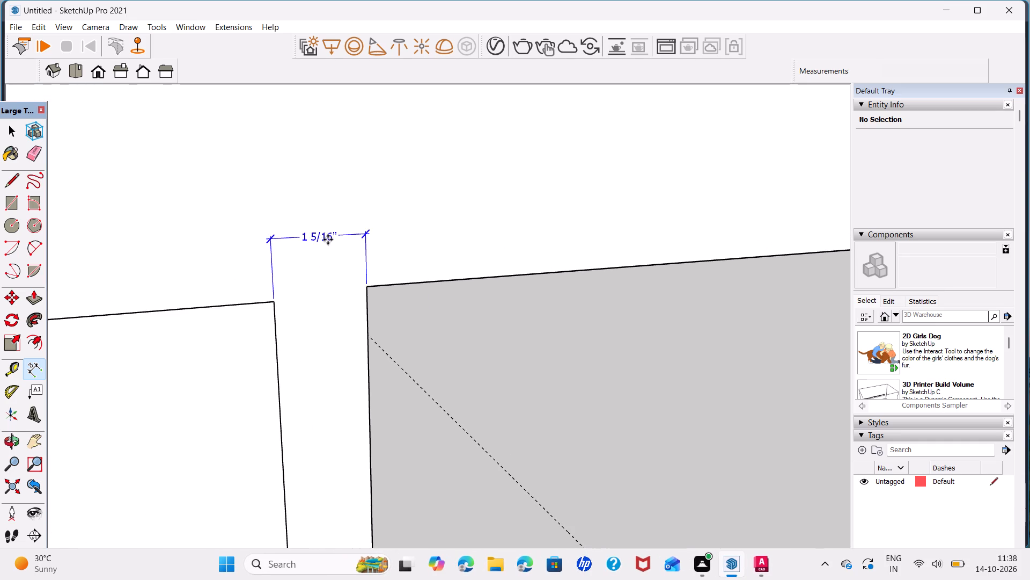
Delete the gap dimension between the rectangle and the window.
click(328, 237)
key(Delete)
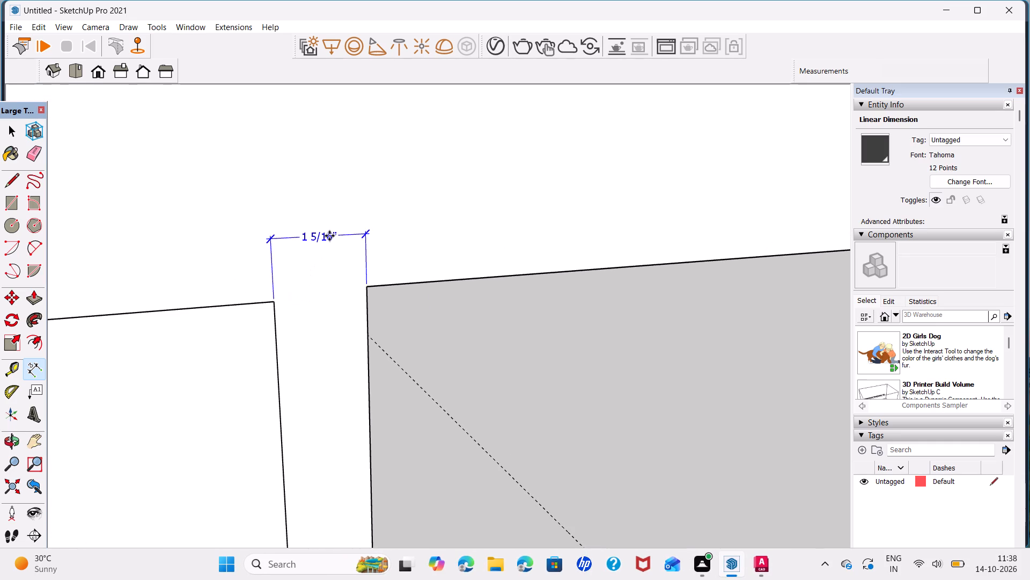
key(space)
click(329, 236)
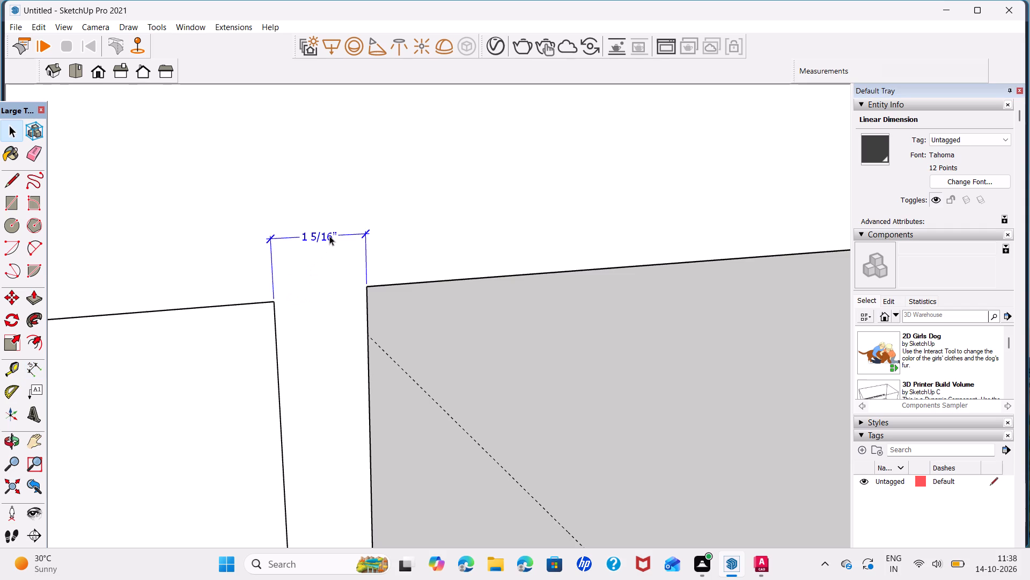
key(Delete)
Push/Pull the narrow rectangle beside the window 1' out from the wall into a box.
scroll(329, 236, down, 19)
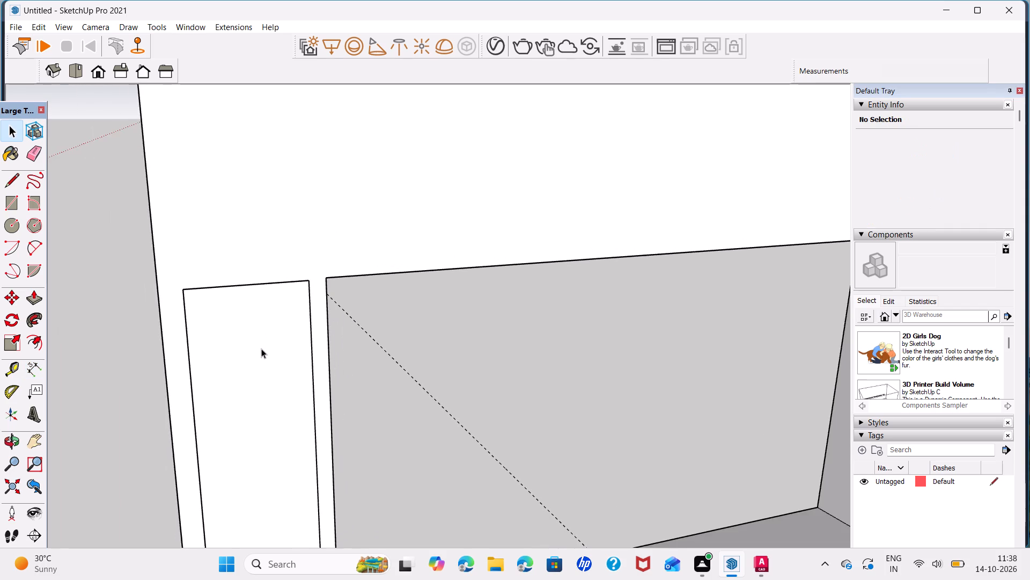
scroll(261, 349, down, 3)
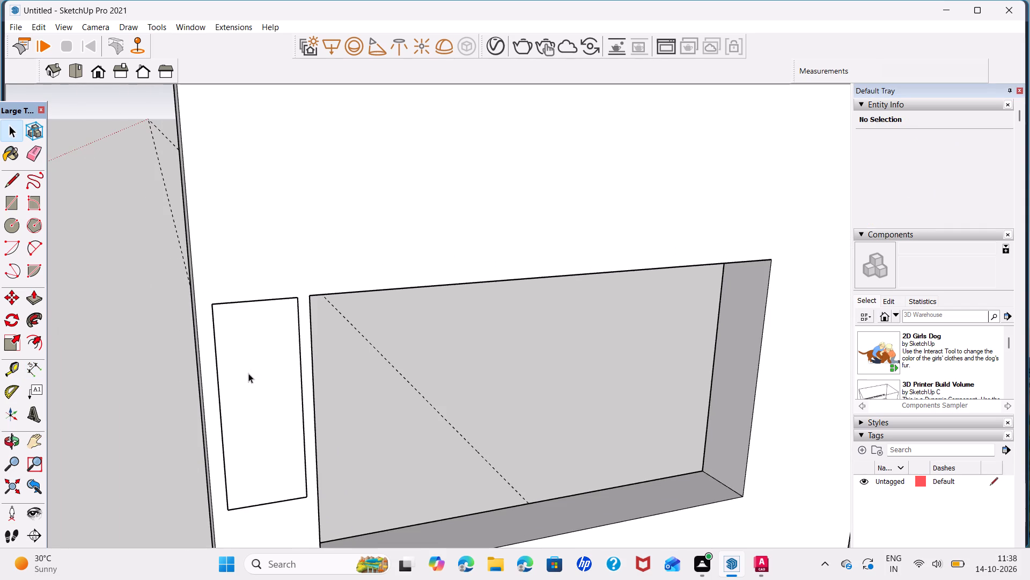
key(p)
click(248, 373)
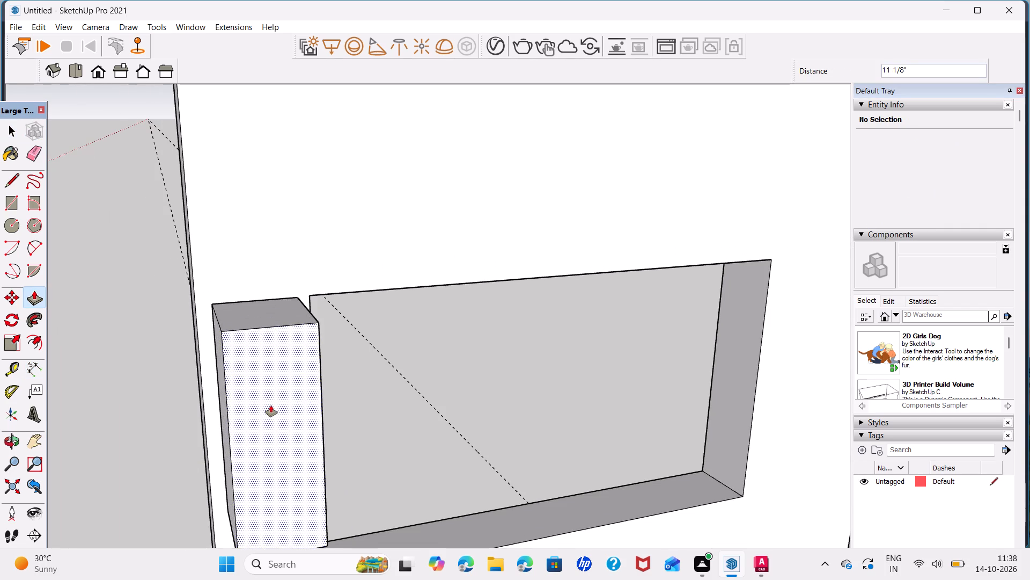
scroll(271, 405, down, 4)
shift+middle_drag(271, 405, 243, 240)
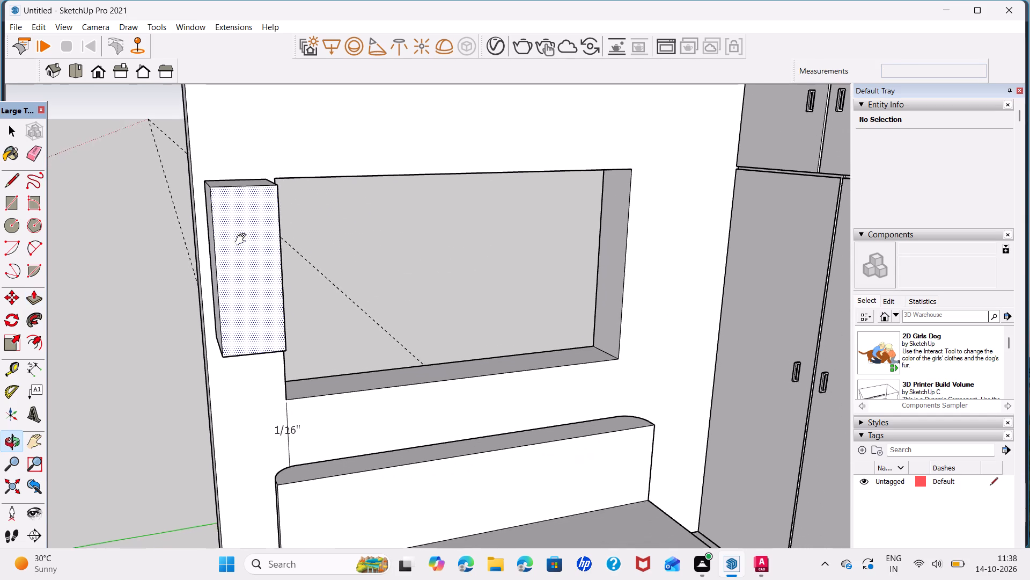
shift+middle_drag(243, 240, 243, 228)
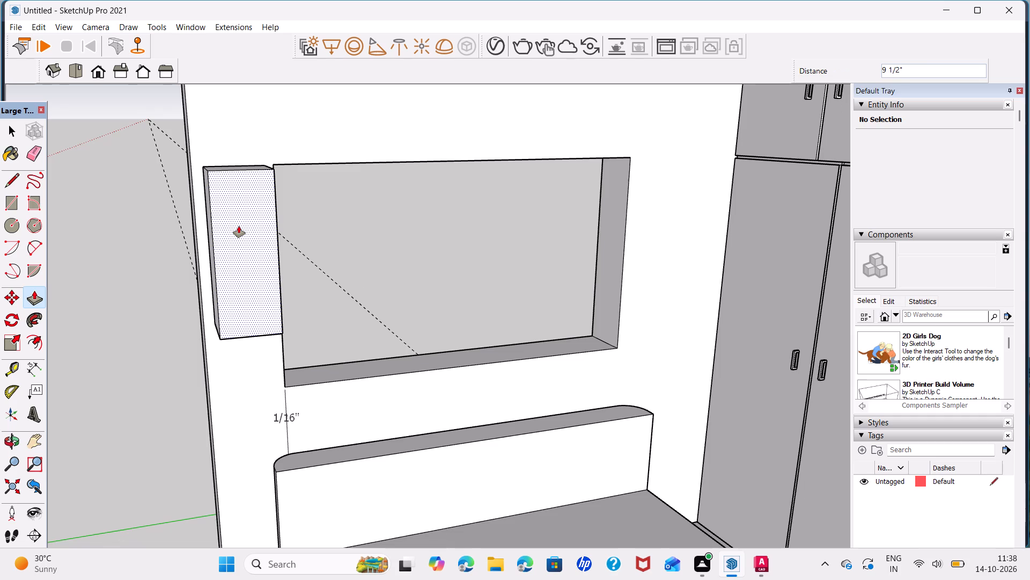
text(1')
key(Return)
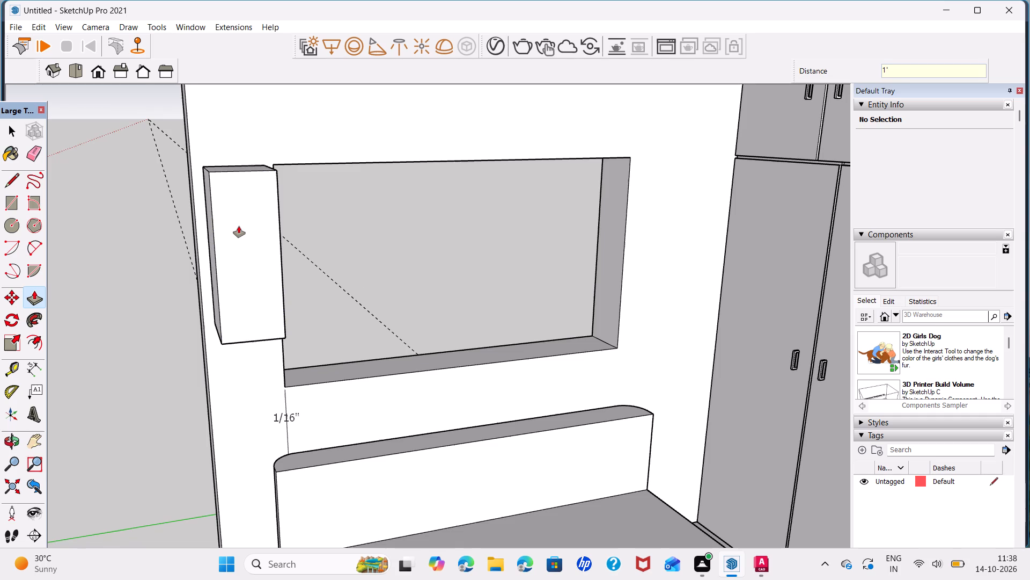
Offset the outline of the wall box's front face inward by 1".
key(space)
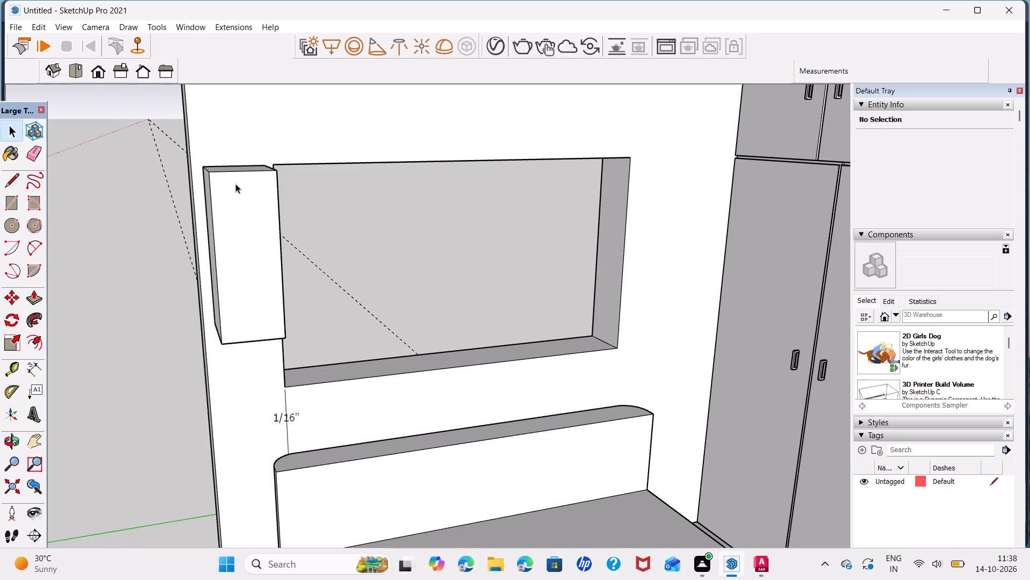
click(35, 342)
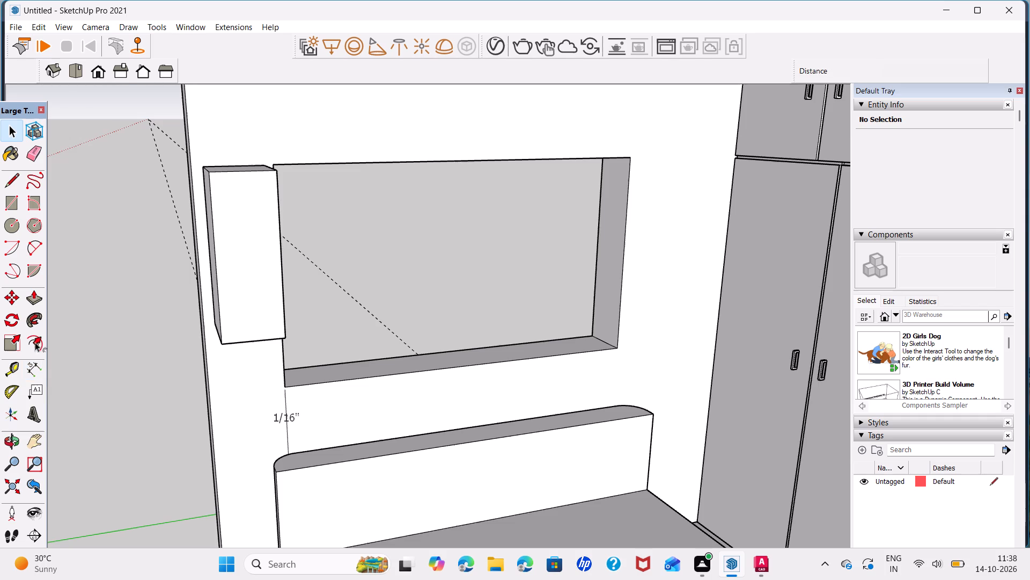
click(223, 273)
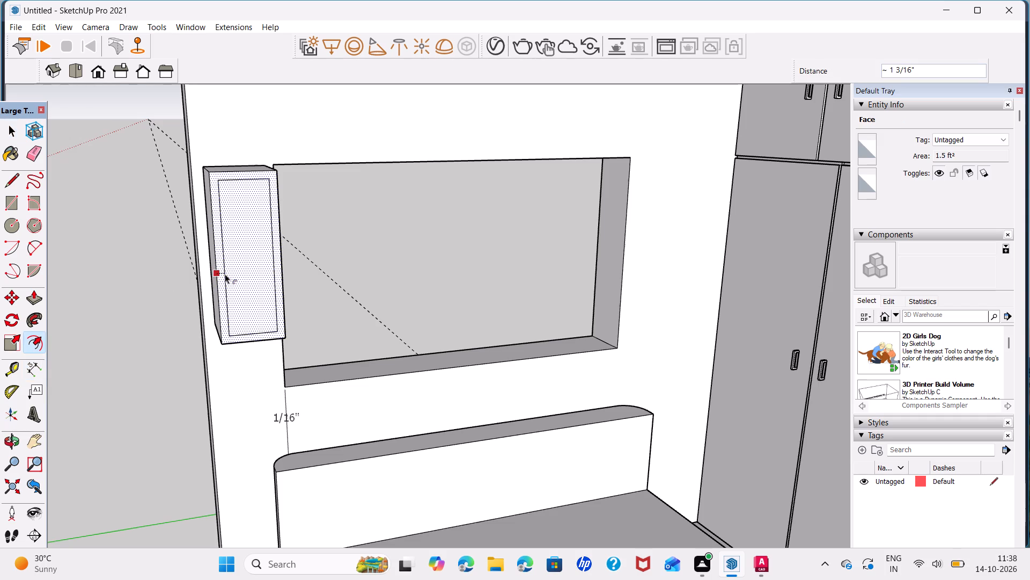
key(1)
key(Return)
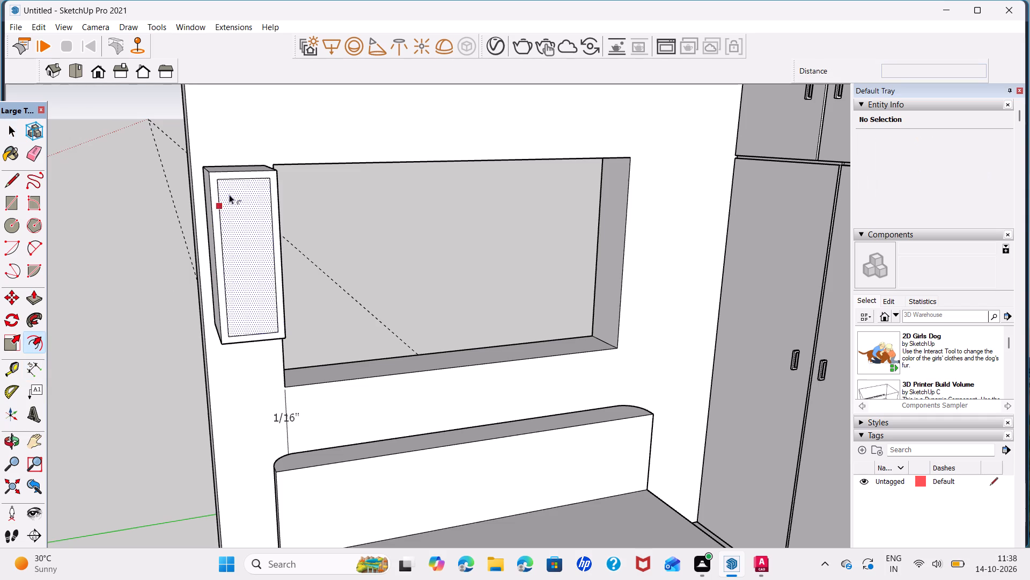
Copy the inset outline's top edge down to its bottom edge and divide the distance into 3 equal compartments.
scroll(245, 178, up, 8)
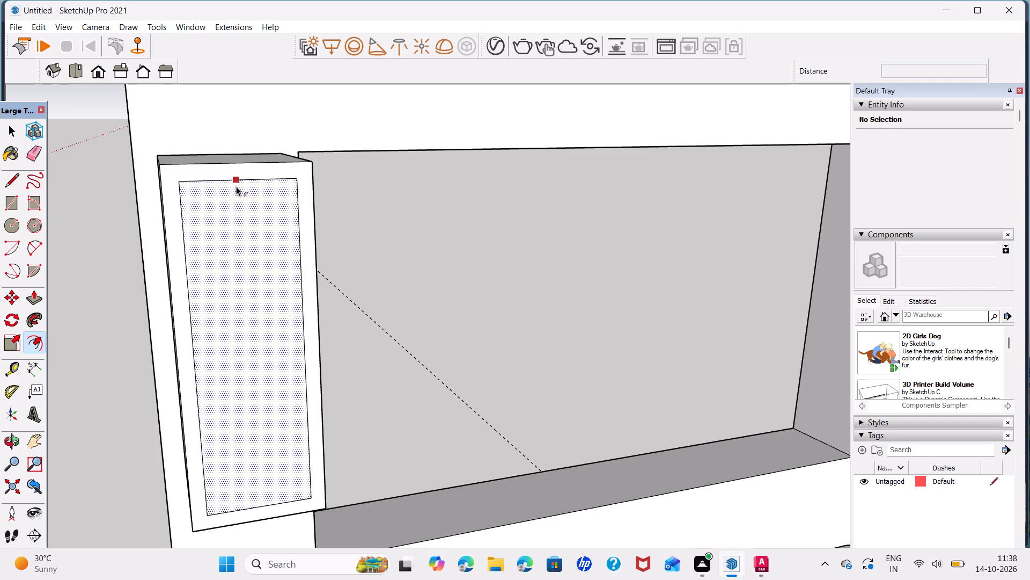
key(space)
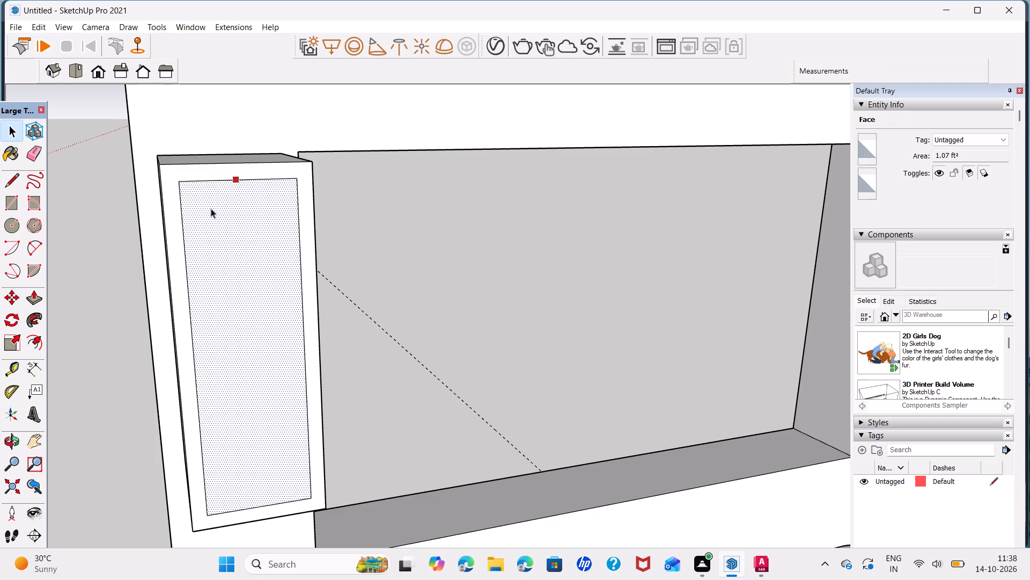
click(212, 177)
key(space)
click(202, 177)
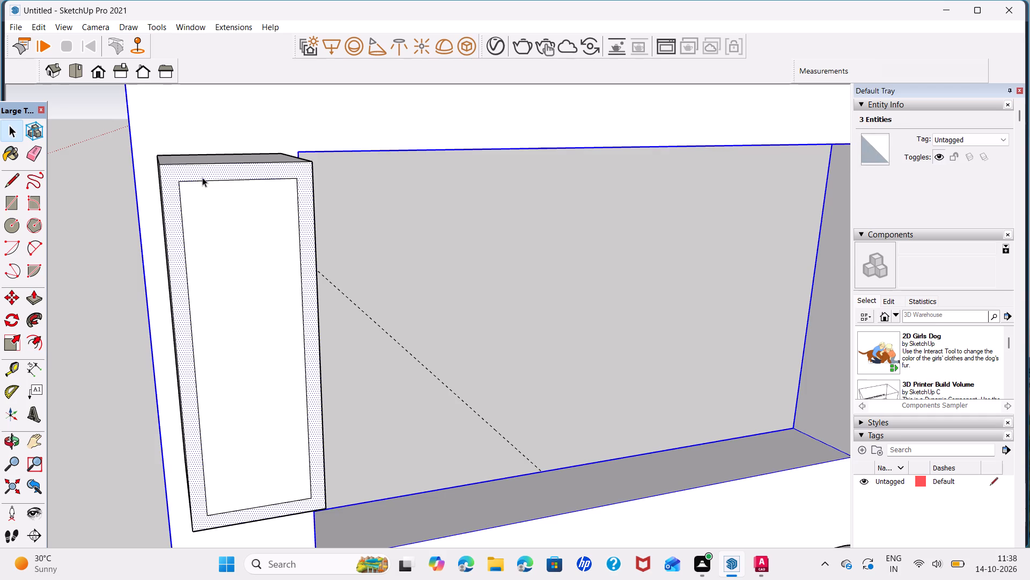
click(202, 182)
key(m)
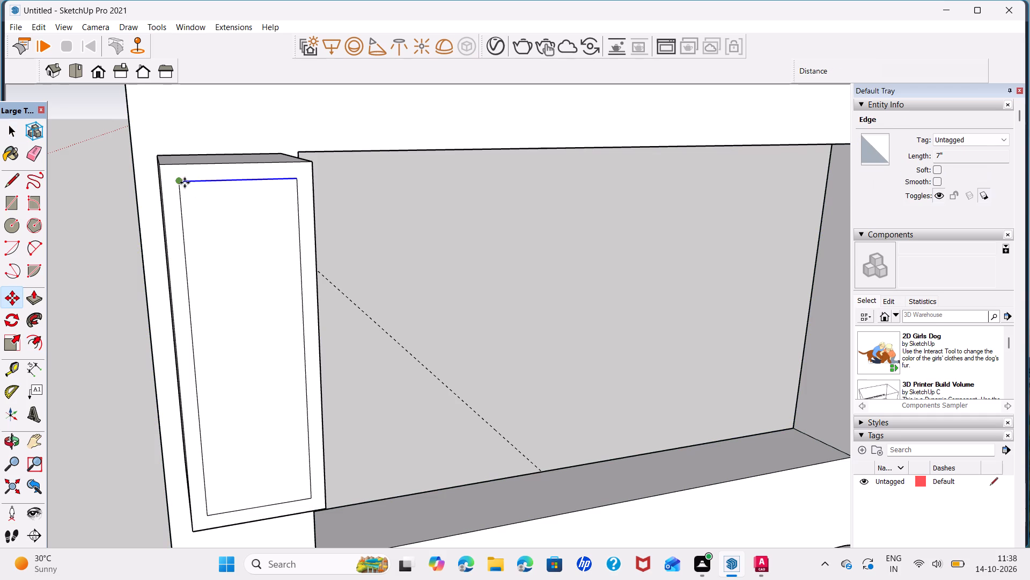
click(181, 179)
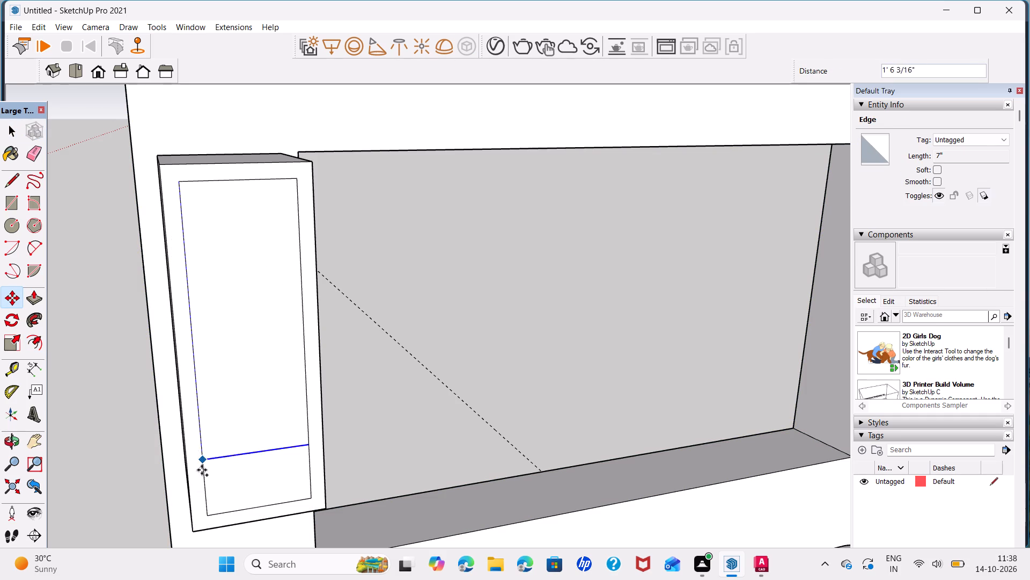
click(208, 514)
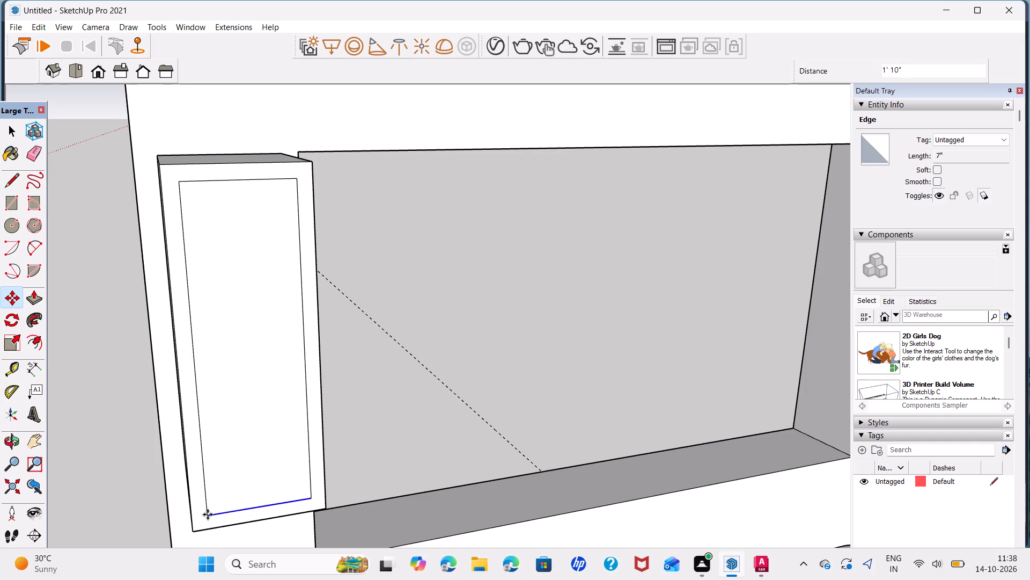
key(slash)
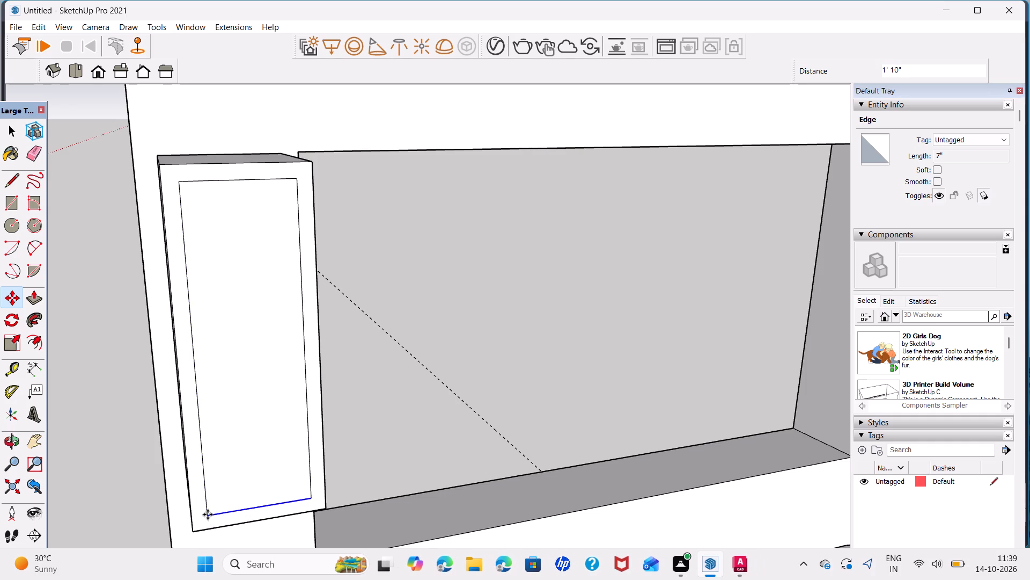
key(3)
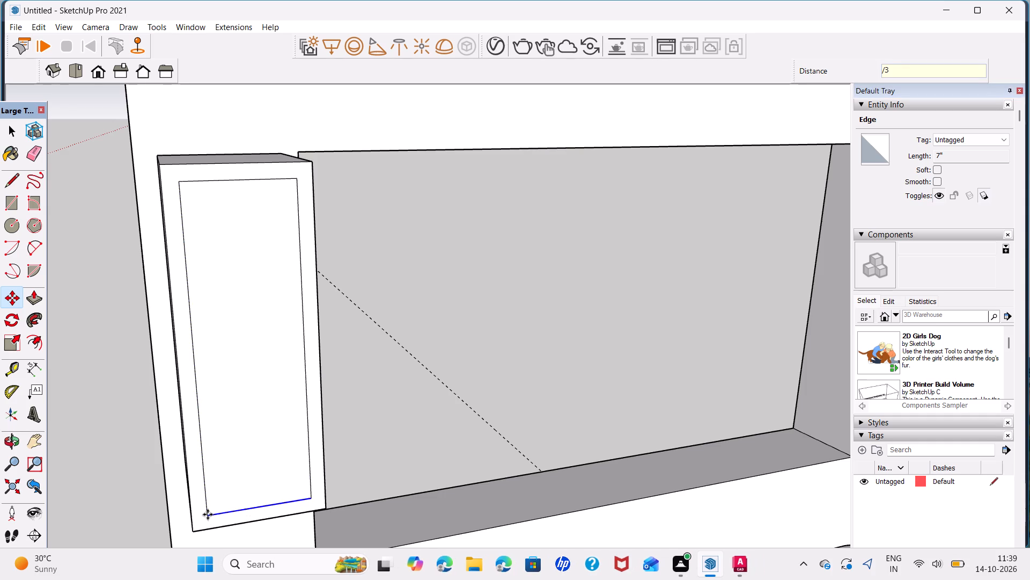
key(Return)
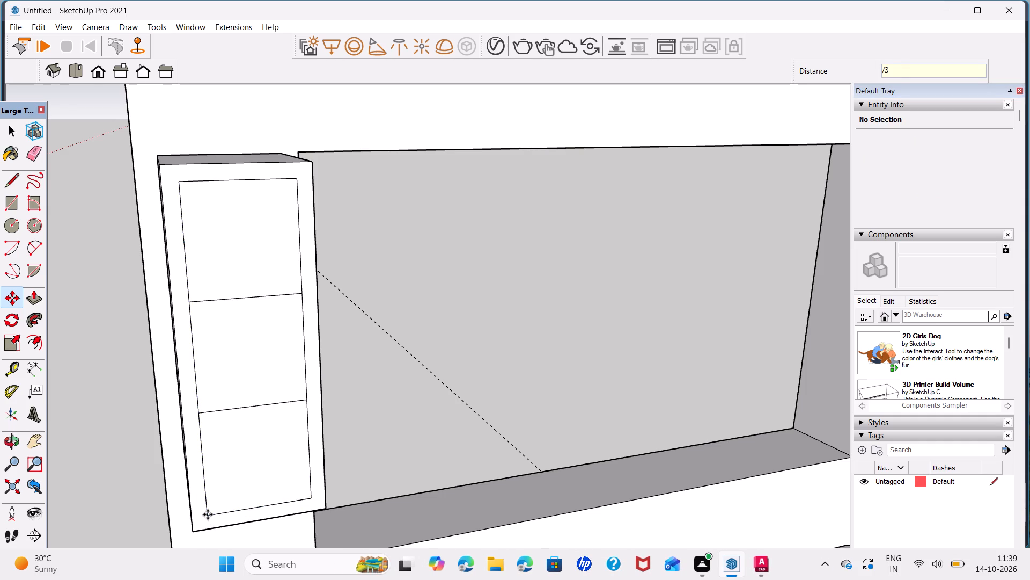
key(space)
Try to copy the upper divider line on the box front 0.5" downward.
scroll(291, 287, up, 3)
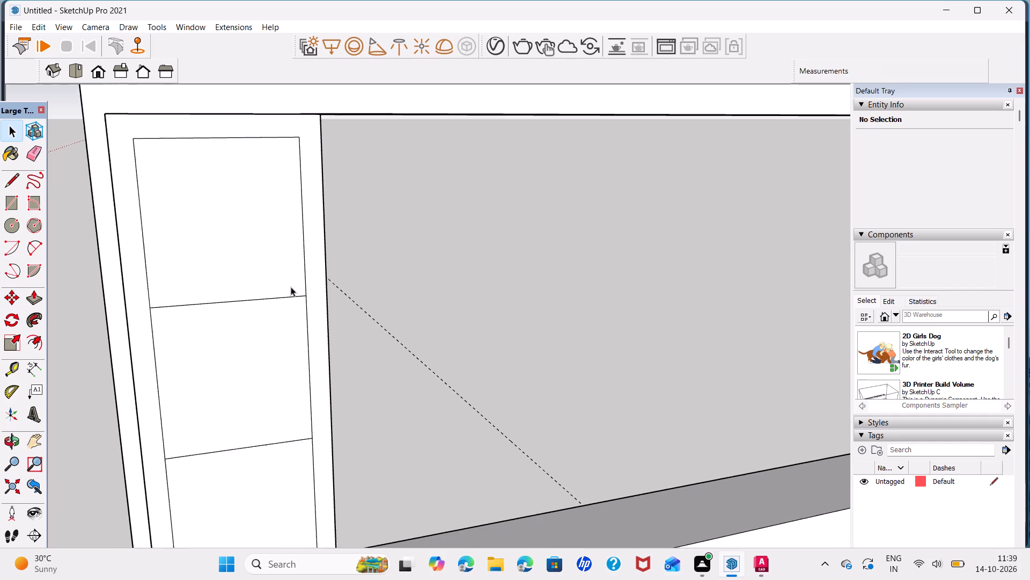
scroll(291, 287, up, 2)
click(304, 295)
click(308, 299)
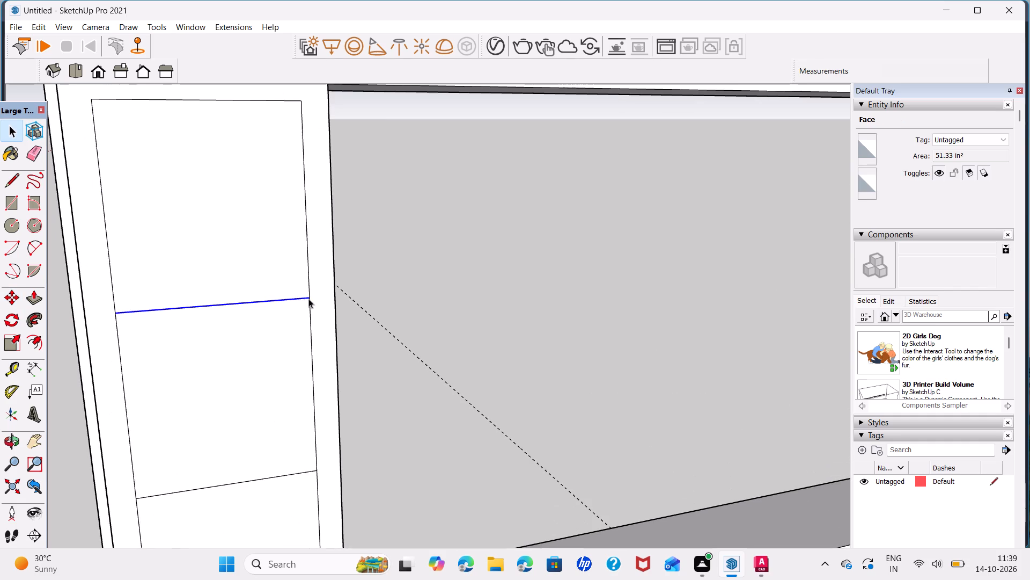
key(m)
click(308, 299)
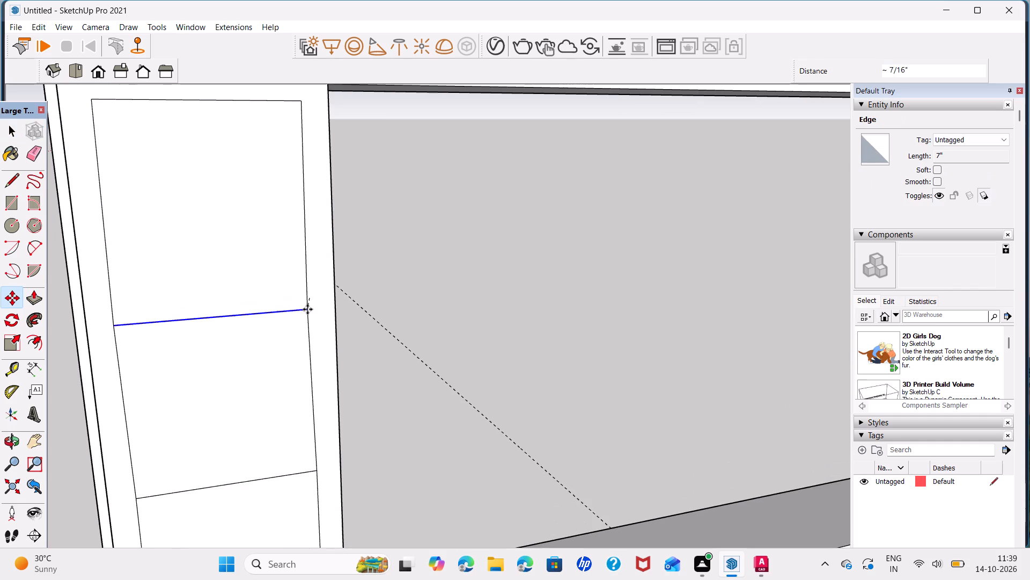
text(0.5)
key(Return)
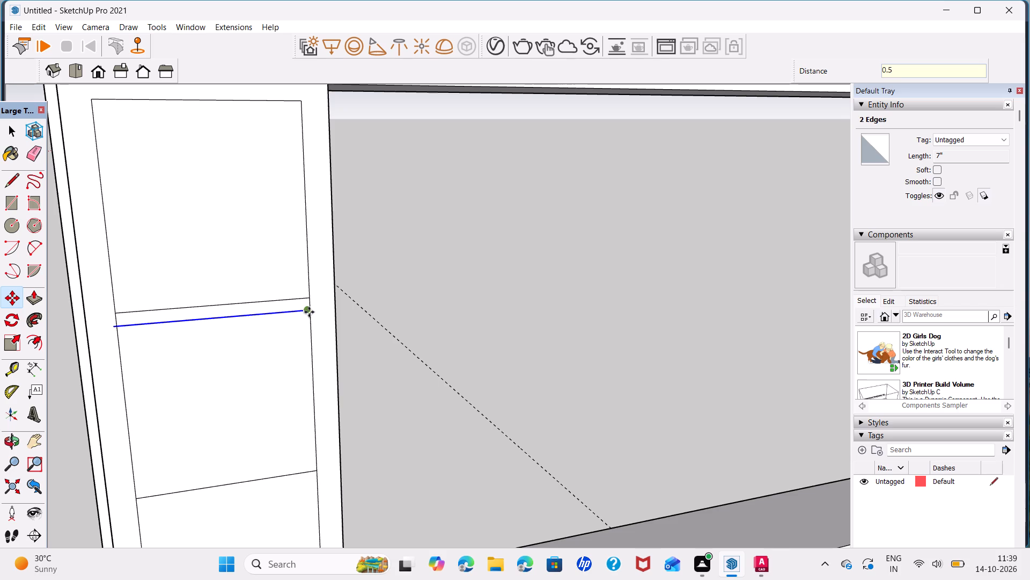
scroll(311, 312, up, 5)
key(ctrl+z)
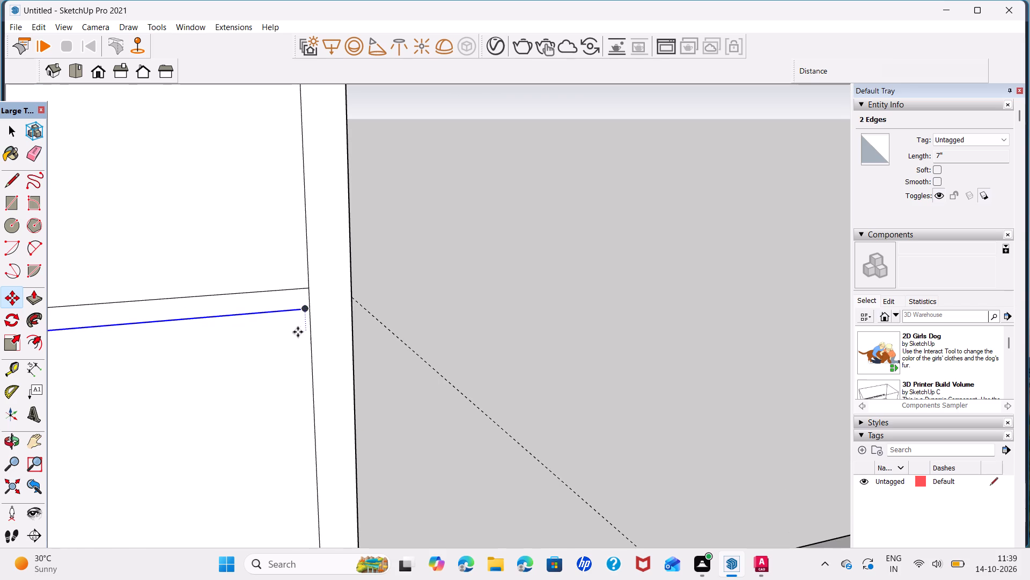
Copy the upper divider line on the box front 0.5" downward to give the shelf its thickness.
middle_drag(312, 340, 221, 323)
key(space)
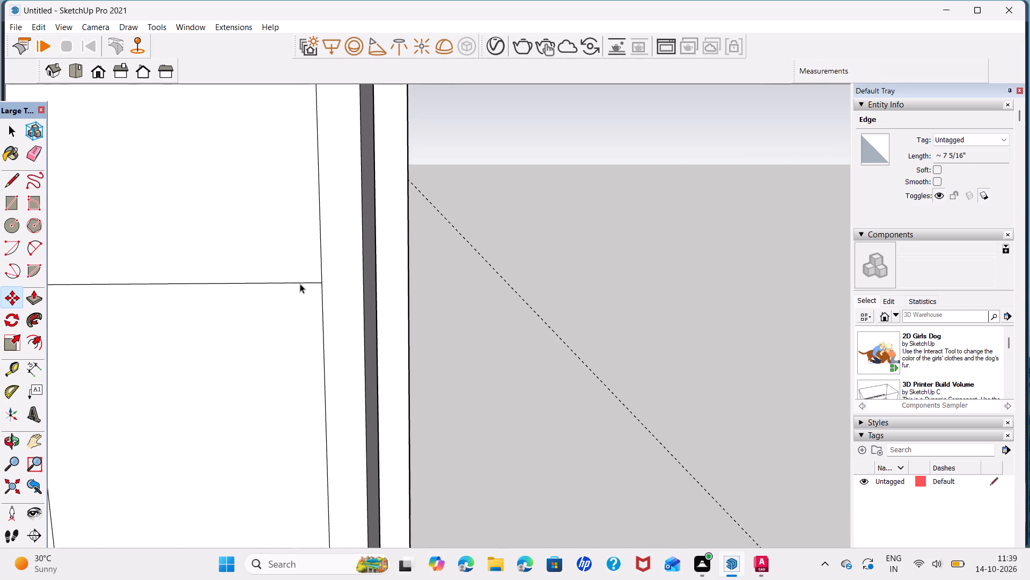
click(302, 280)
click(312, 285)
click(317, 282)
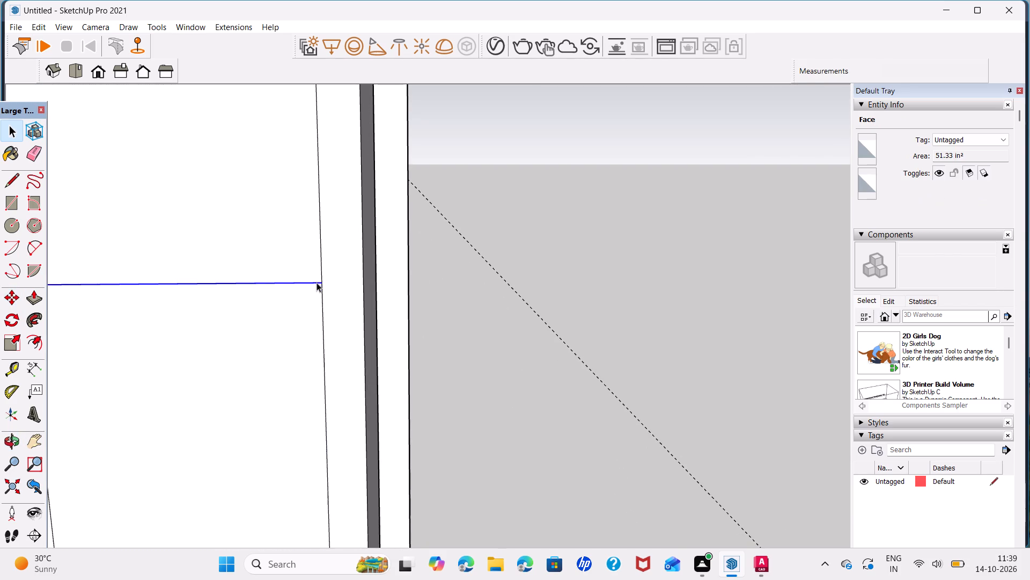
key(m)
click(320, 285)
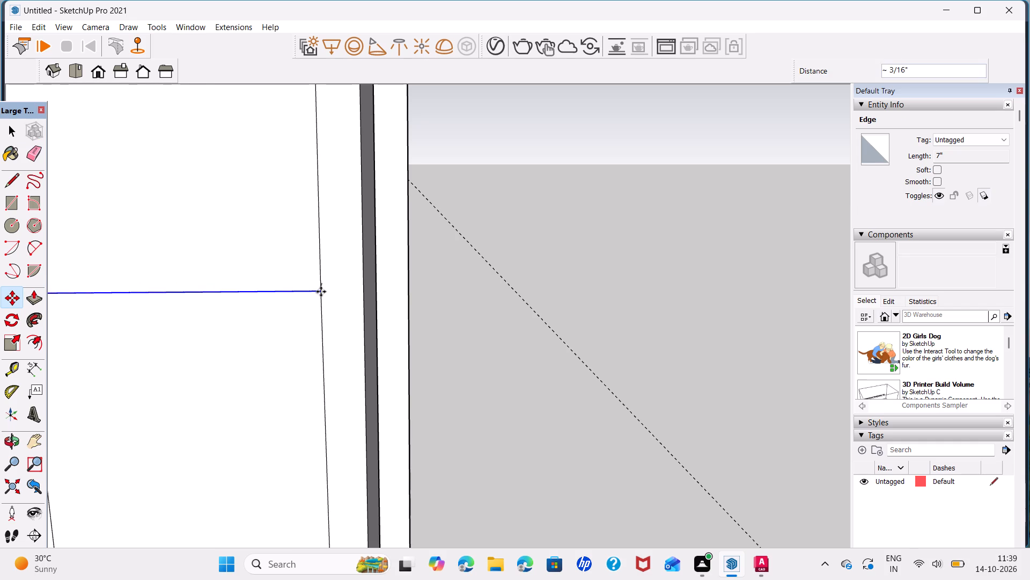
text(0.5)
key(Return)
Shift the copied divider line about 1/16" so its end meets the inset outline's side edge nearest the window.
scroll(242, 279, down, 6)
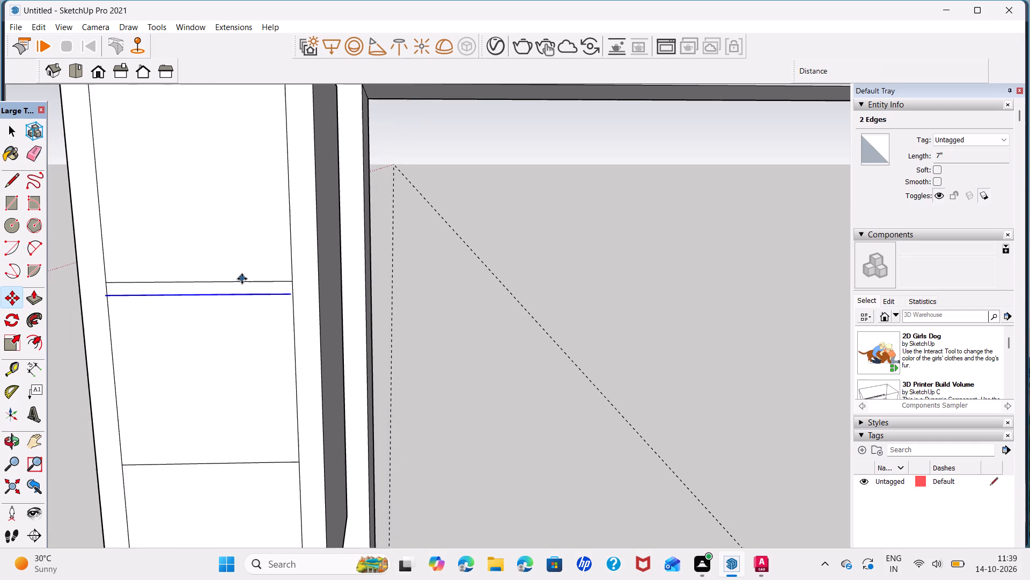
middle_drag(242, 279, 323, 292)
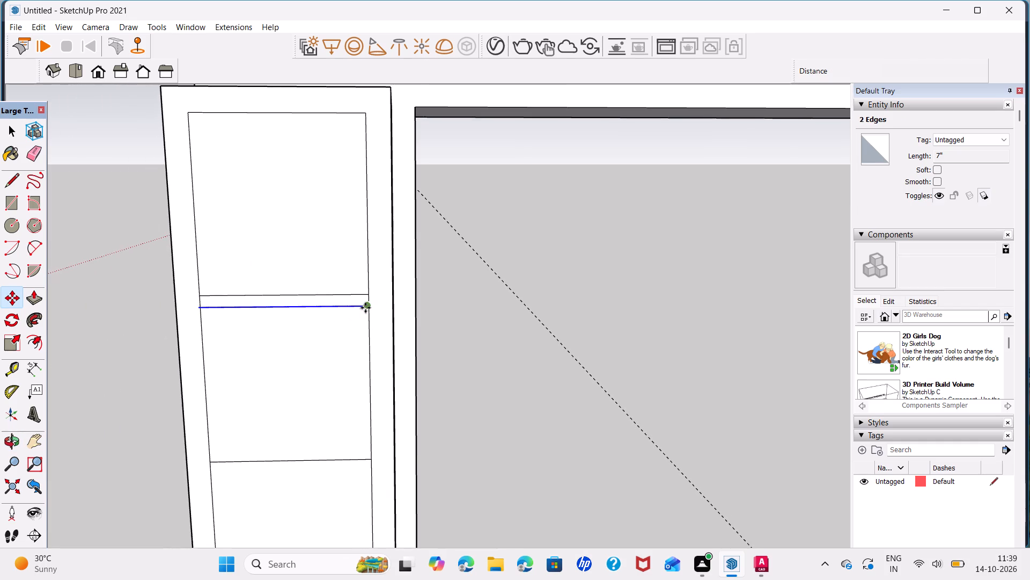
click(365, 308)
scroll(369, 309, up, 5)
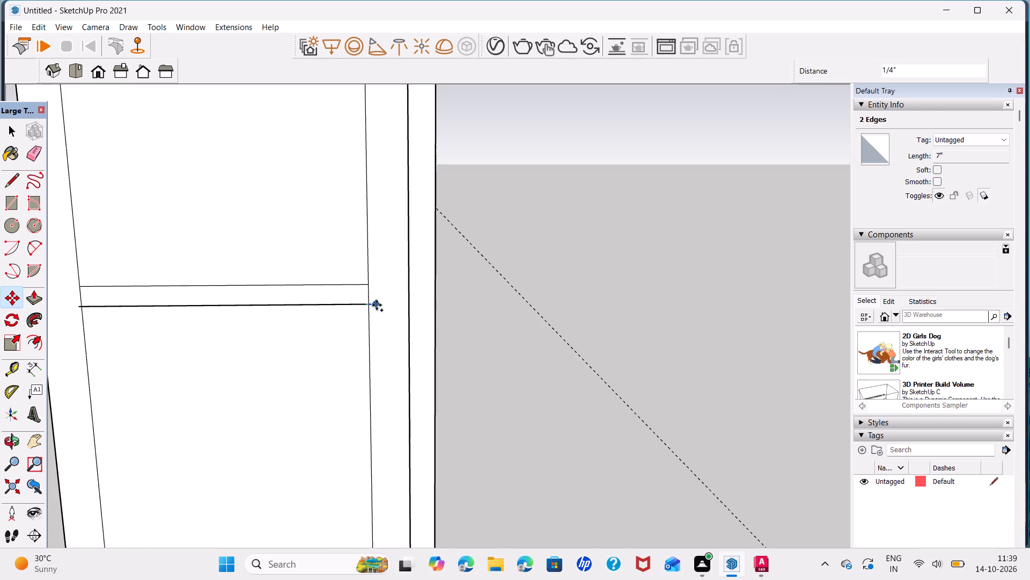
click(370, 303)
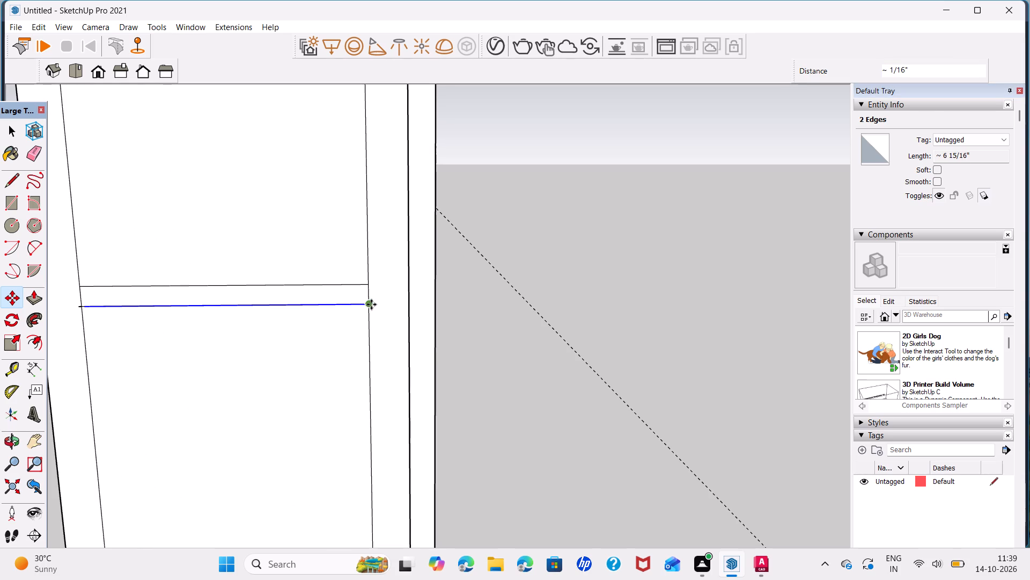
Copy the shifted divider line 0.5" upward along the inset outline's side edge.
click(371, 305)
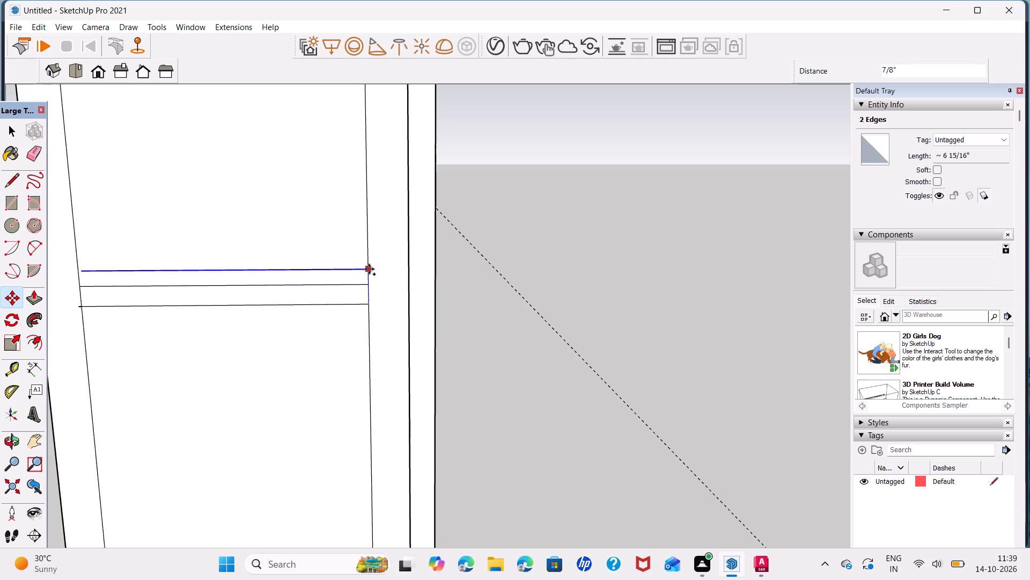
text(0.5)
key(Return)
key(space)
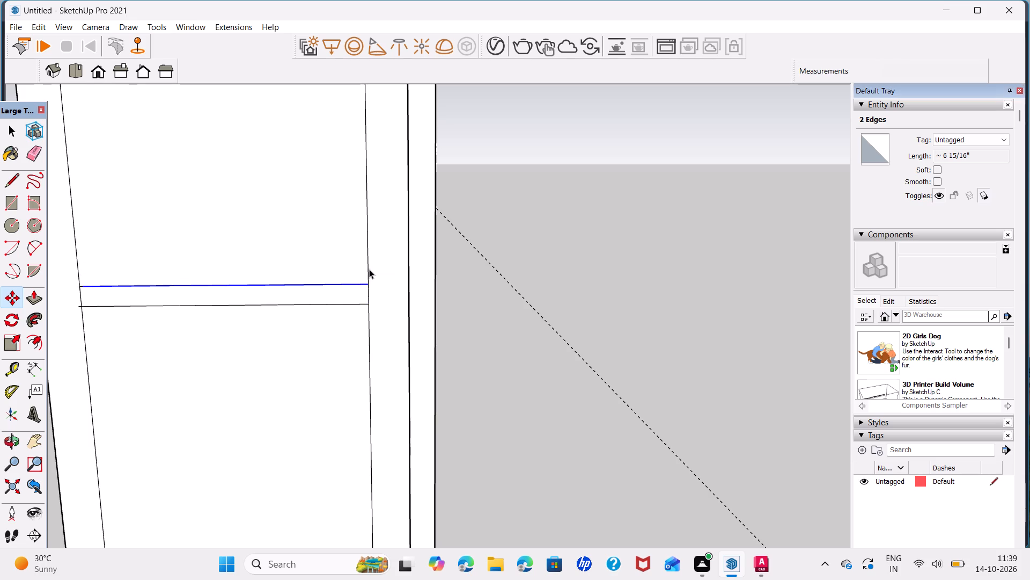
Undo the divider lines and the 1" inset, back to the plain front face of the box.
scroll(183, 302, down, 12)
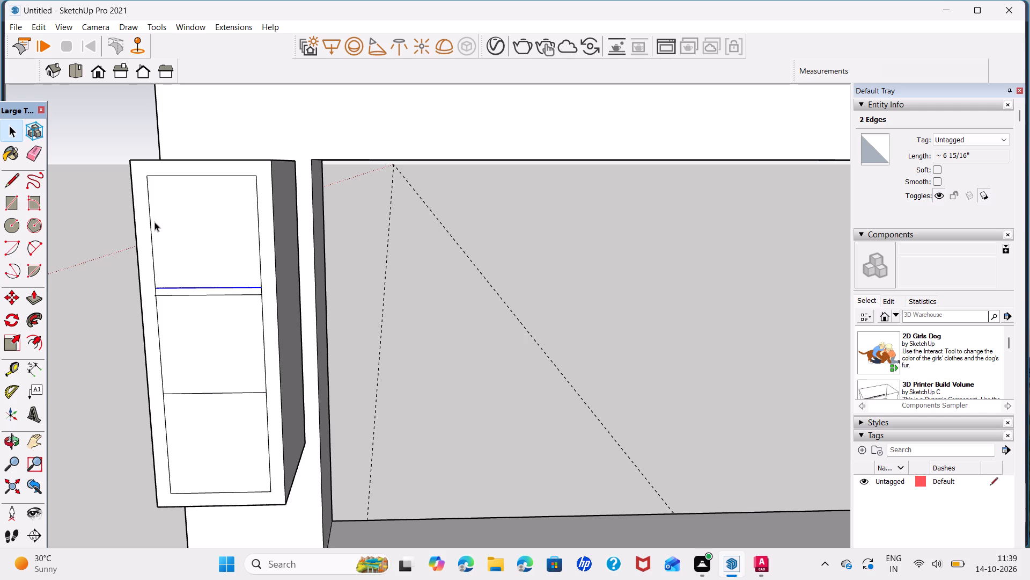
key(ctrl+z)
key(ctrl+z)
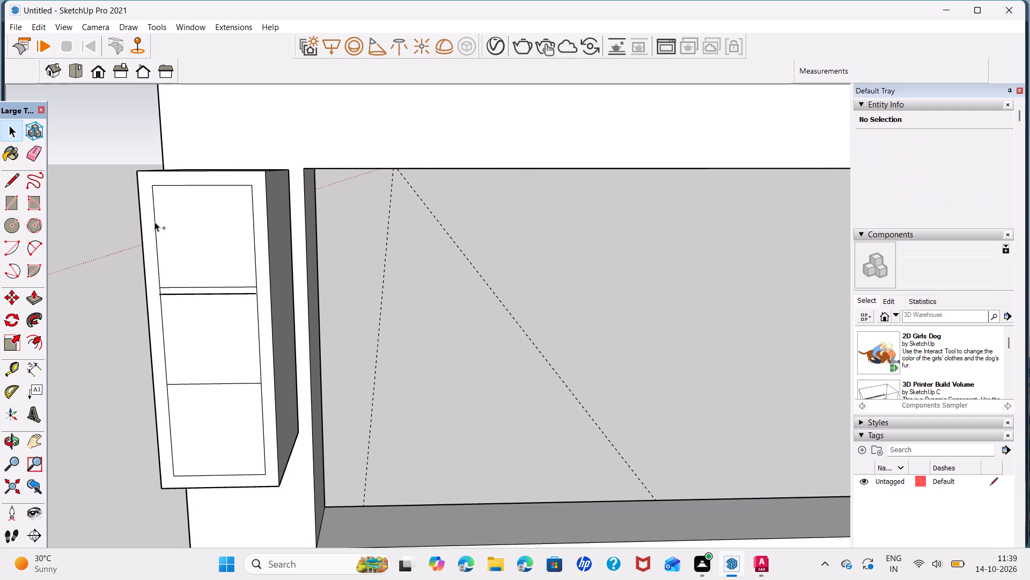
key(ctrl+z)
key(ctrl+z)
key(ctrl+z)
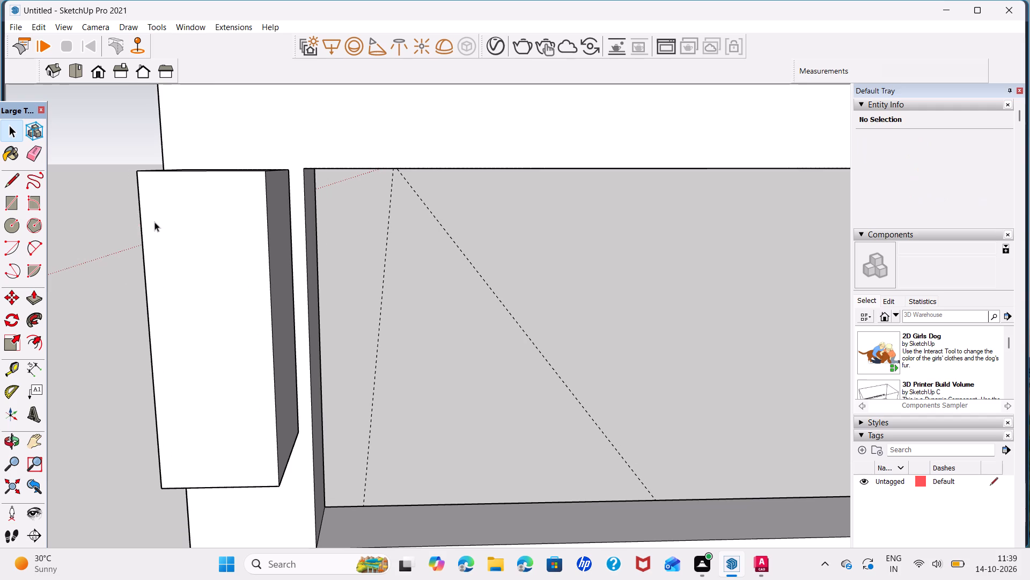
Offset the outline of the box's front face inward by 0.5".
click(37, 344)
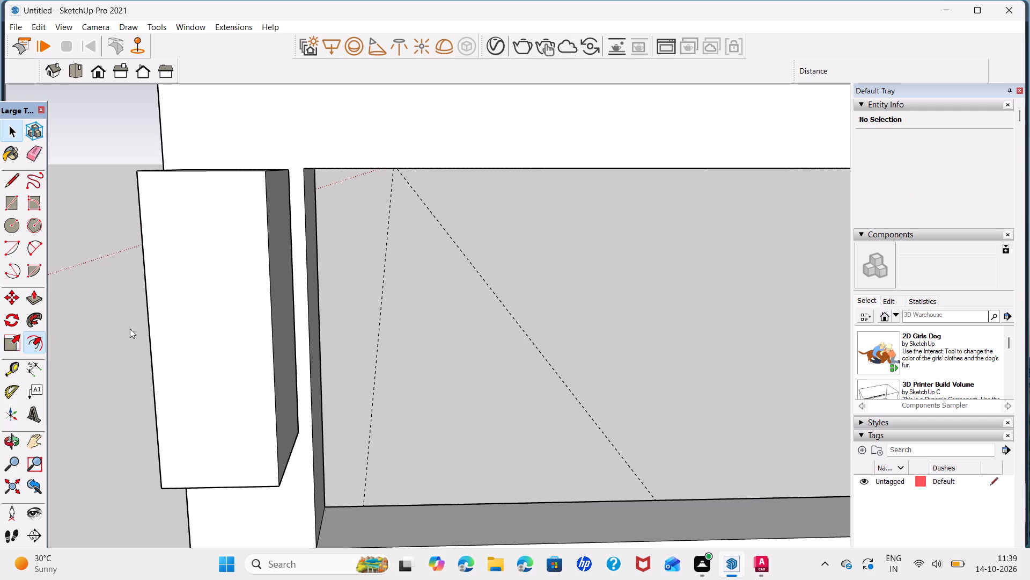
click(153, 338)
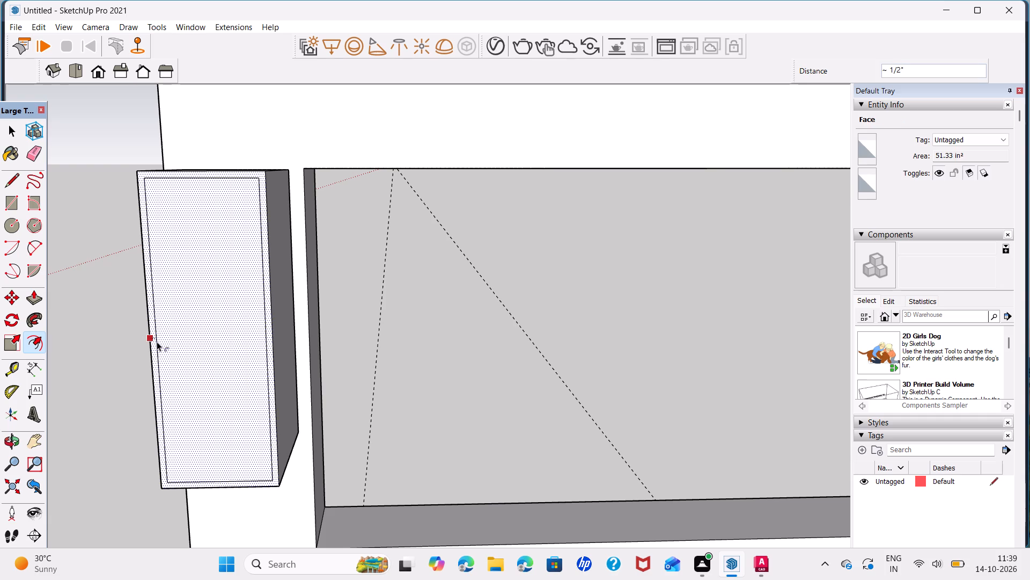
text(0.5)
key(Return)
key(space)
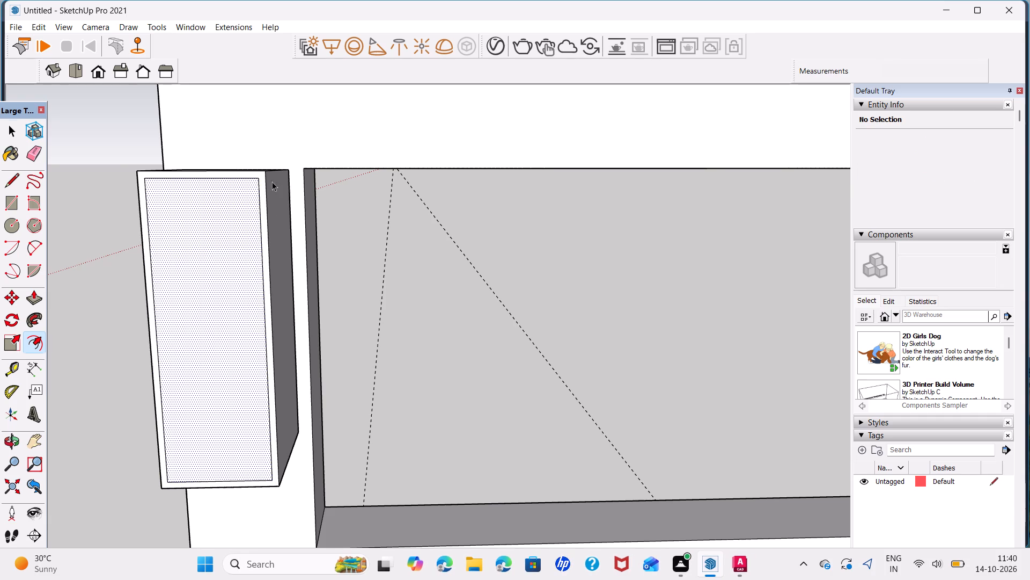
Copy the inset outline's top edge down to its bottom edge and divide the copies into 4 equal spaces.
click(256, 178)
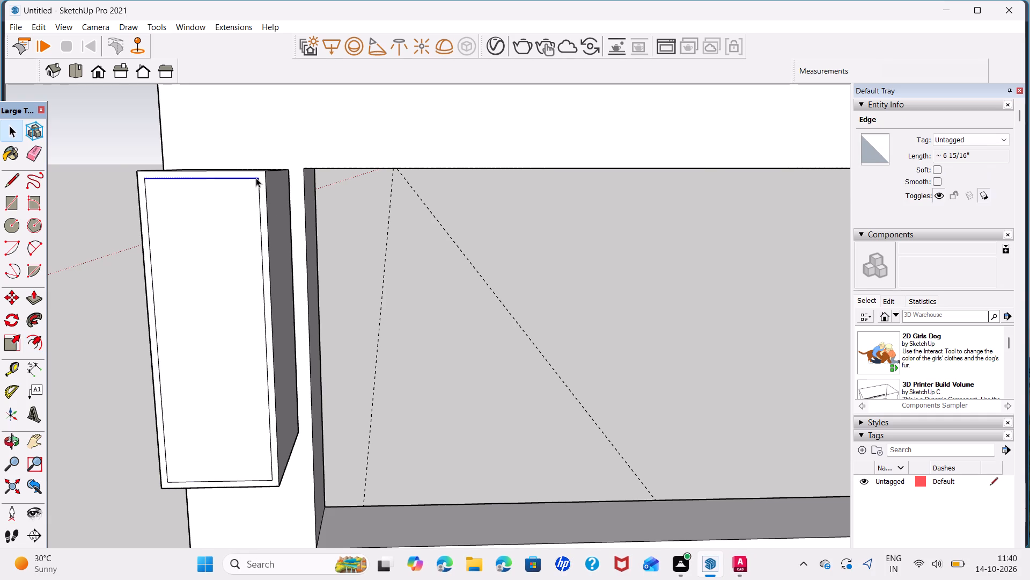
scroll(256, 178, up, 5)
key(m)
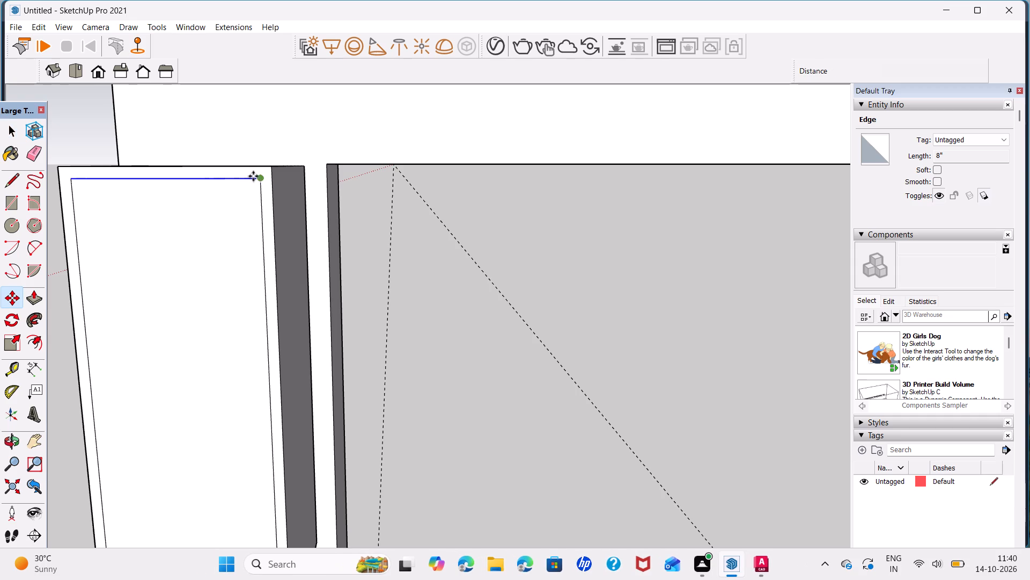
click(261, 178)
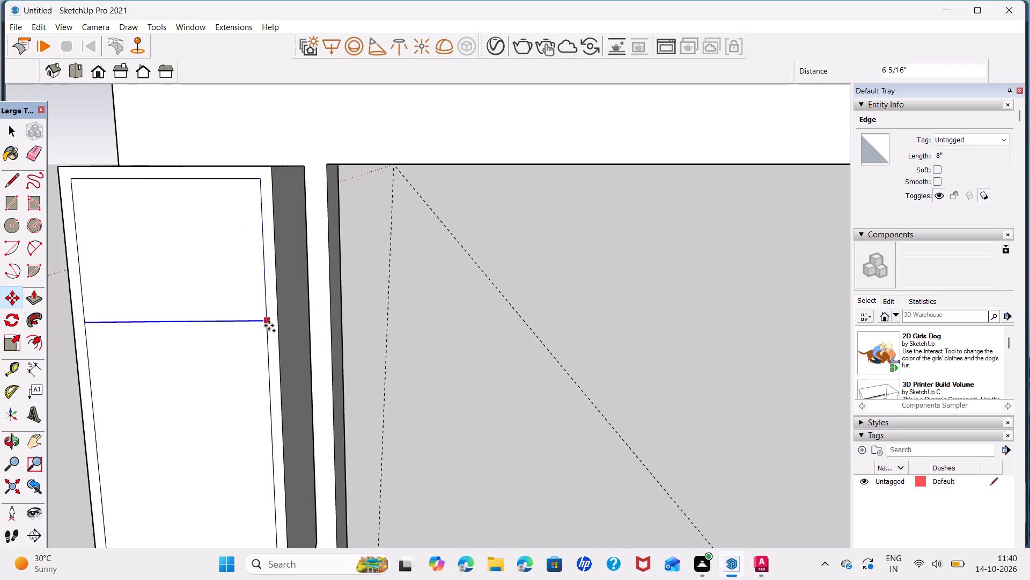
scroll(269, 334, down, 7)
middle_drag(270, 390, 271, 285)
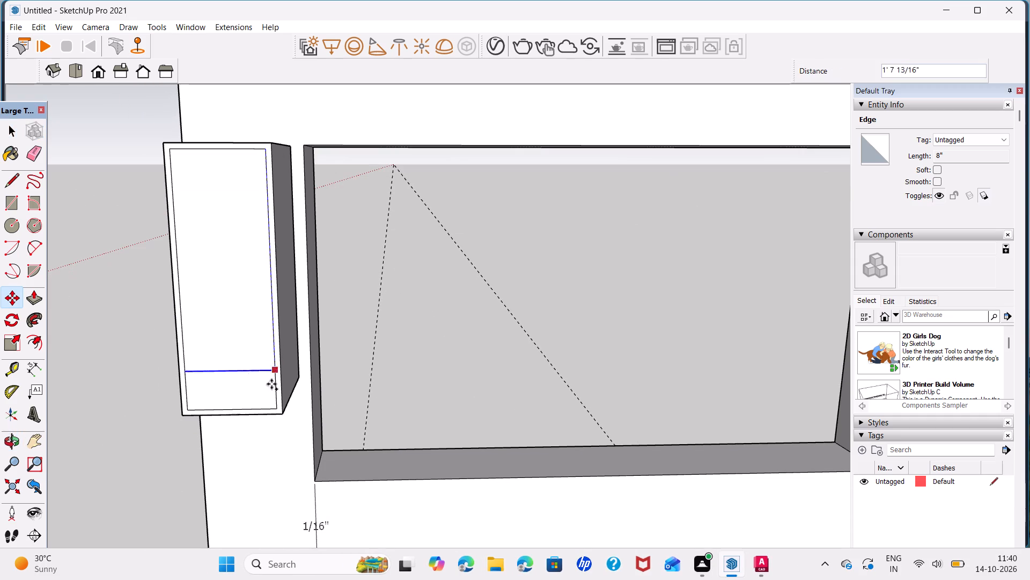
scroll(273, 410, up, 11)
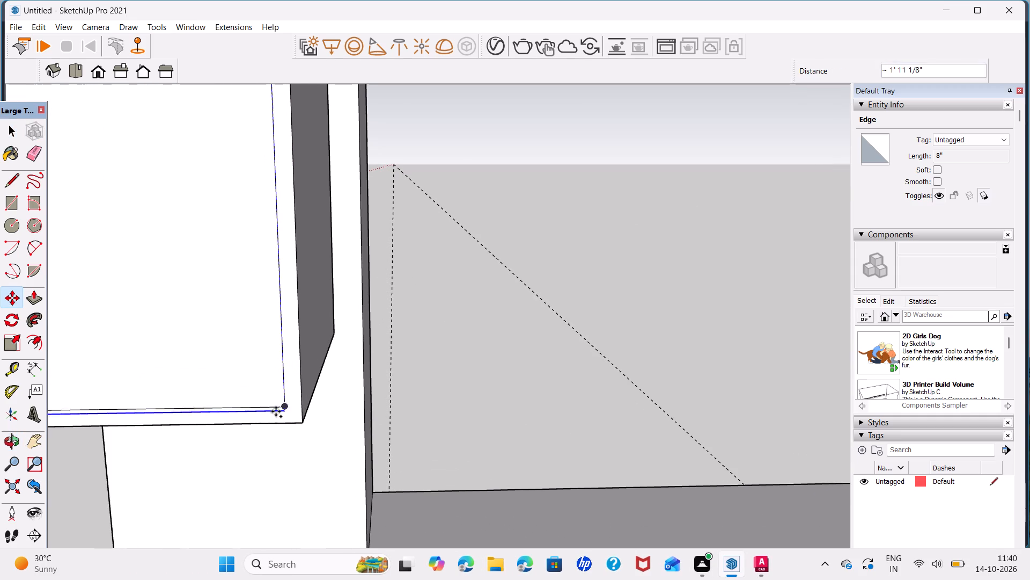
click(279, 404)
text(/4)
key(Return)
key(space)
Copy the lowest divider line 0.25" downward along the inset outline's side edge.
scroll(179, 210, down, 7)
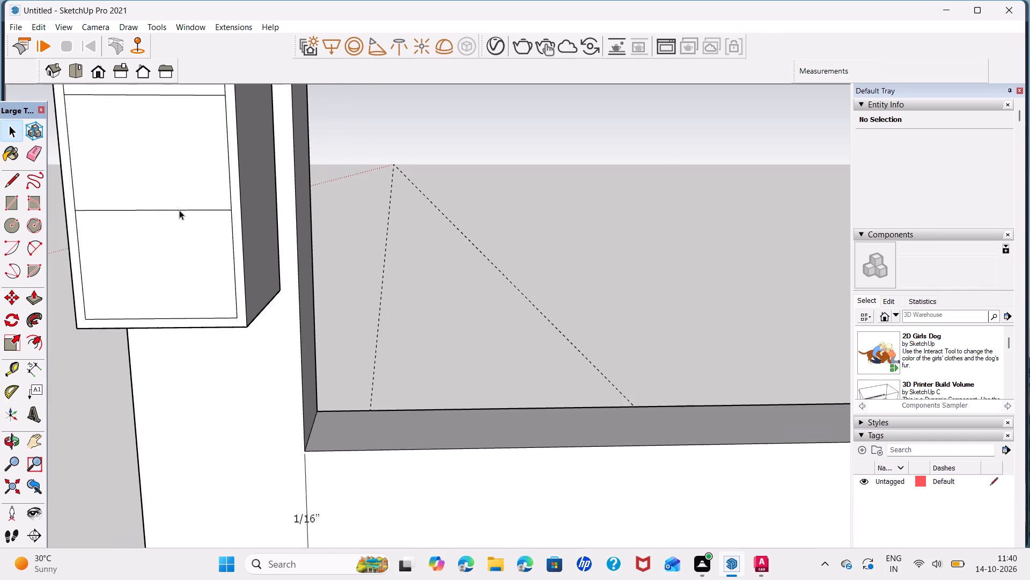
scroll(179, 210, down, 13)
middle_drag(179, 190, 179, 272)
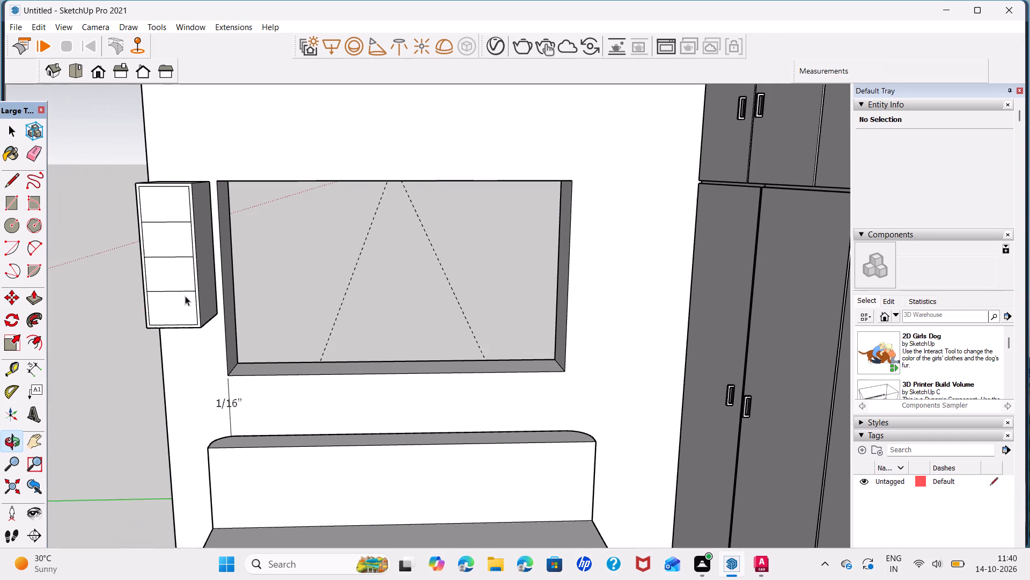
scroll(185, 291, up, 19)
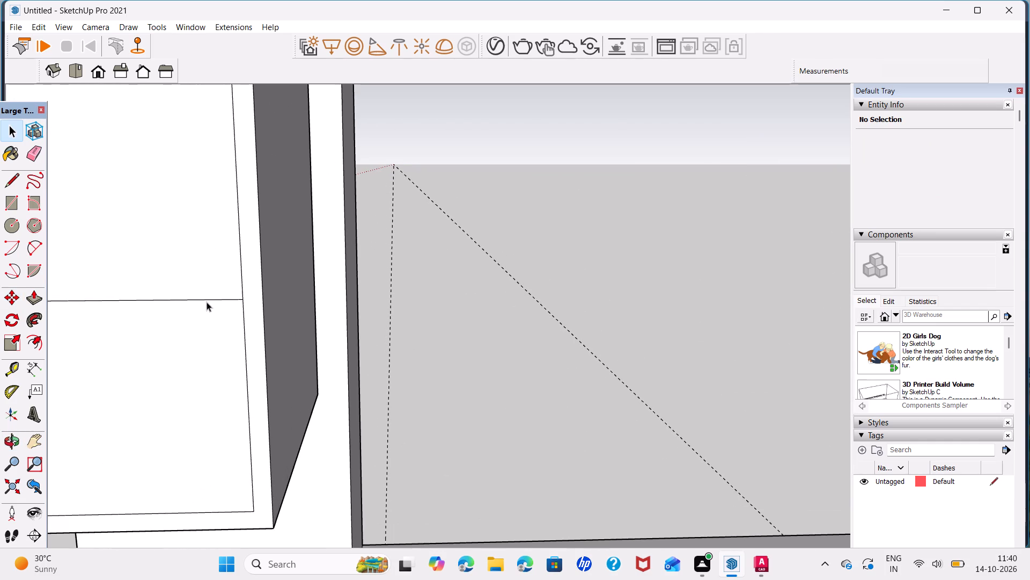
click(216, 298)
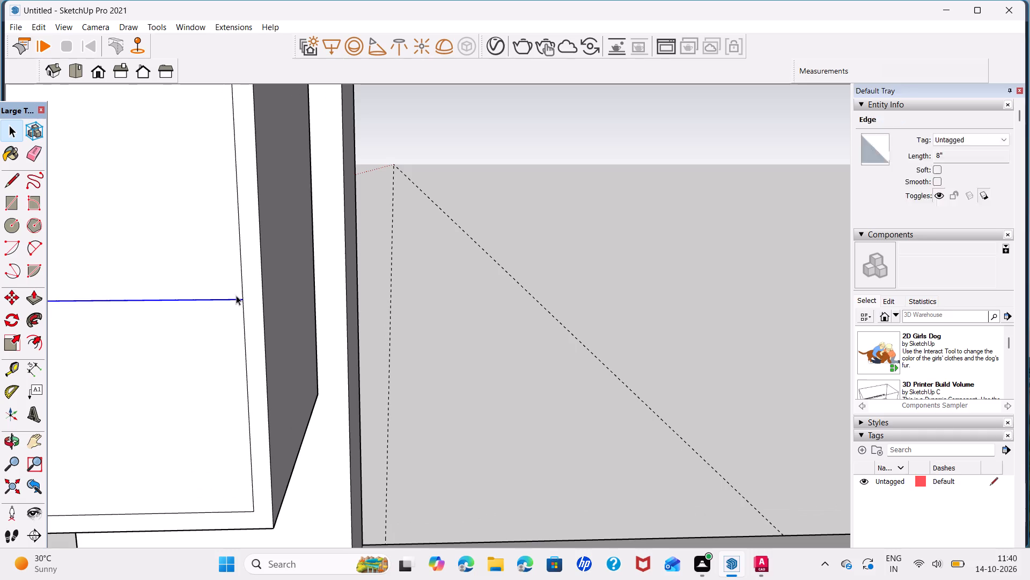
scroll(233, 293, up, 11)
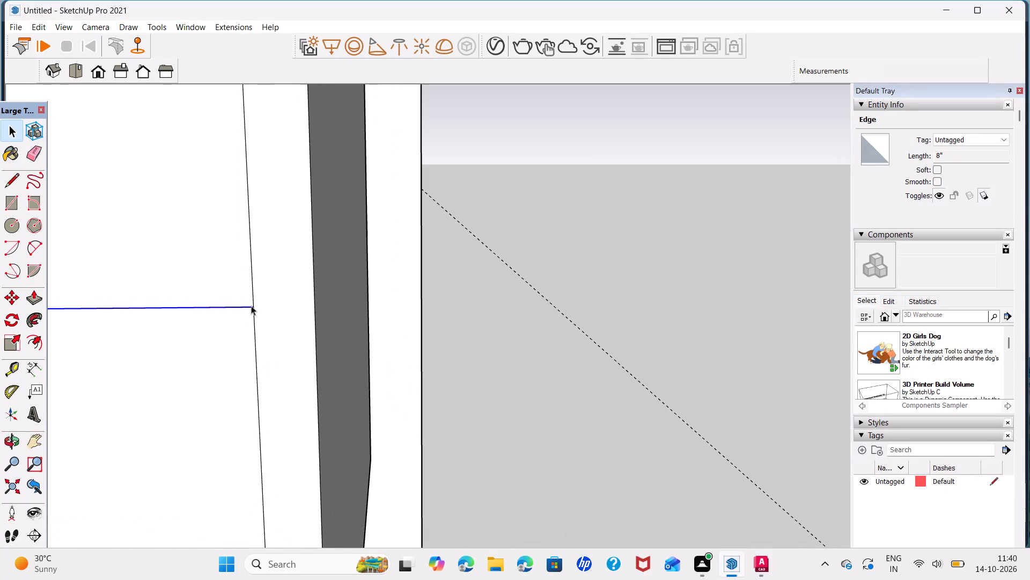
key(m)
click(254, 307)
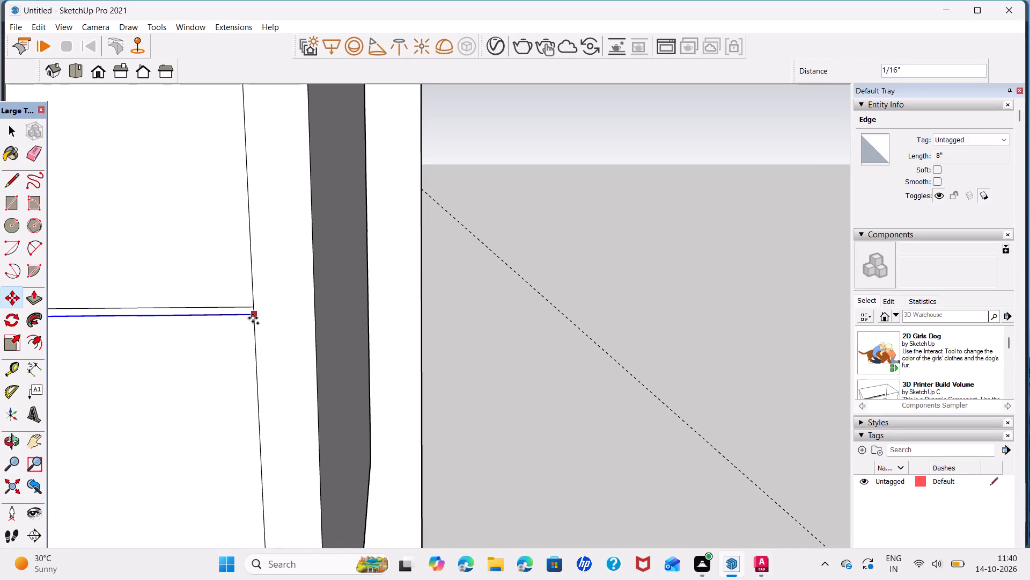
text(0.25)
key(Return)
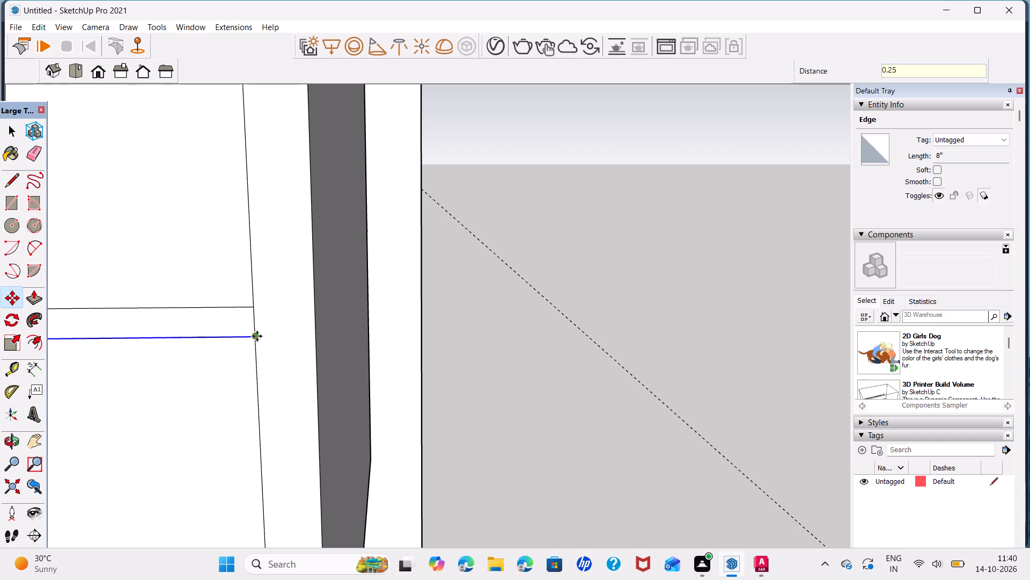
Copy the new lower line 0.5" upward so the lowest divider line lies between two parallel lines.
click(257, 336)
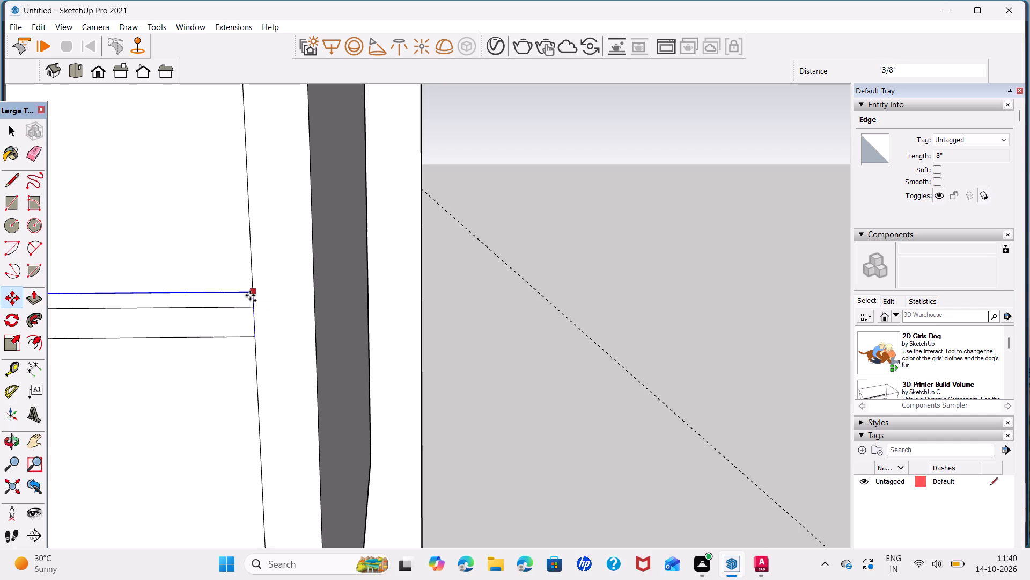
text(0.5)
key(Return)
key(space)
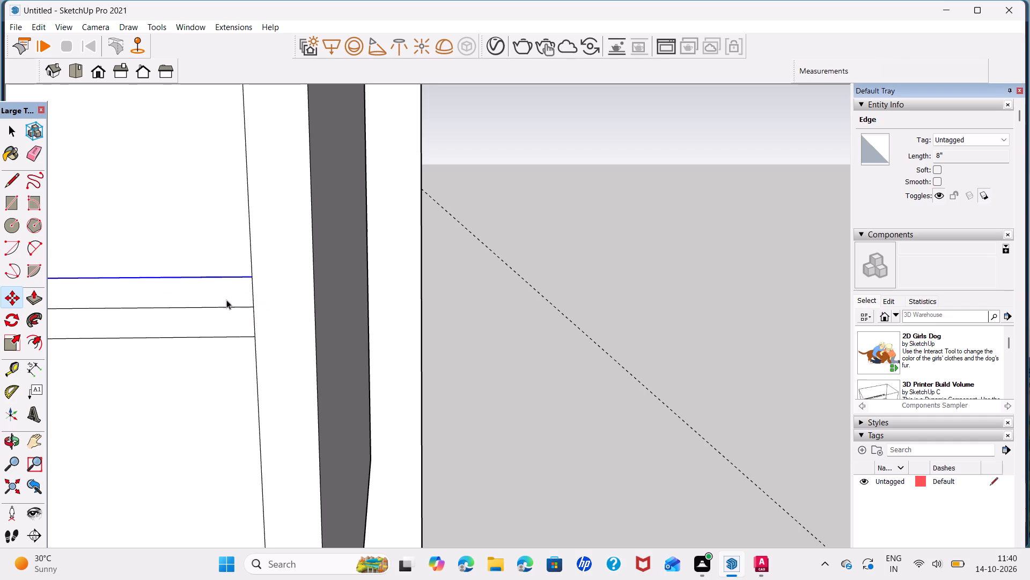
Delete the original centre line between the two lines of the lowest divider.
scroll(204, 287, down, 20)
scroll(204, 287, down, 4)
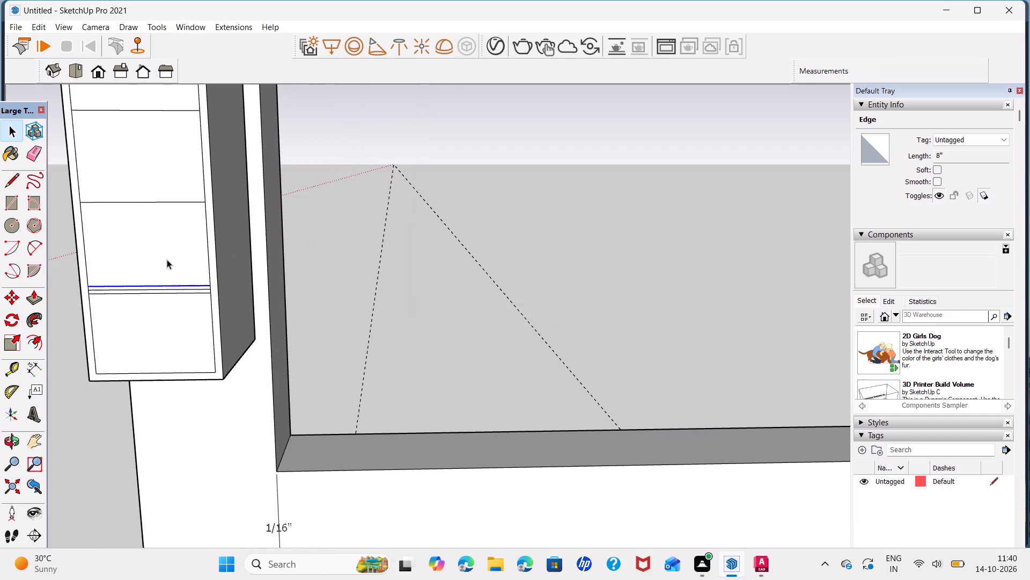
middle_drag(167, 259, 379, 281)
scroll(400, 311, up, 4)
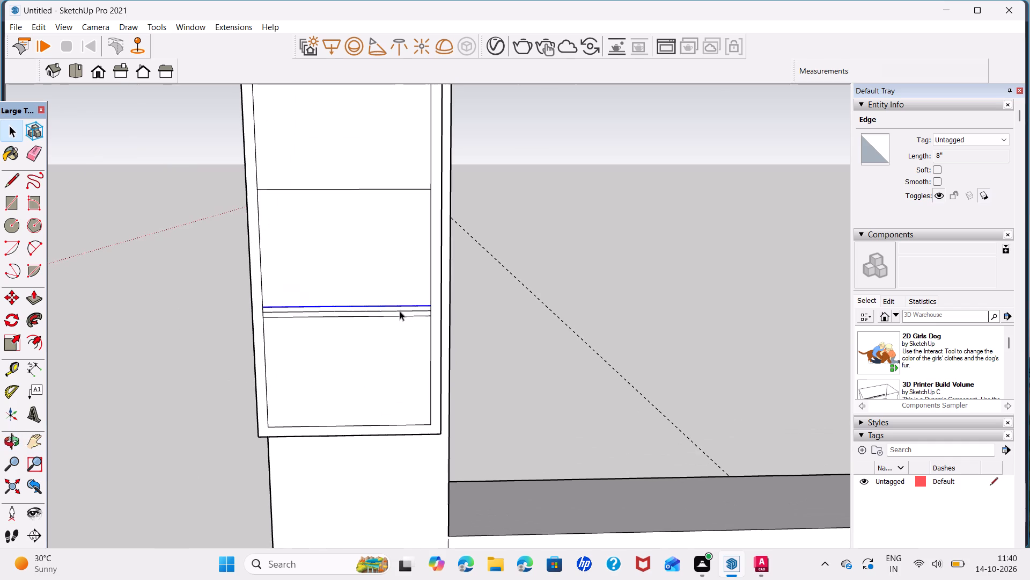
click(400, 311)
key(Delete)
Copy the lowest divider's 0.5" strip face up by its end midpoint onto the middle divider line.
click(400, 311)
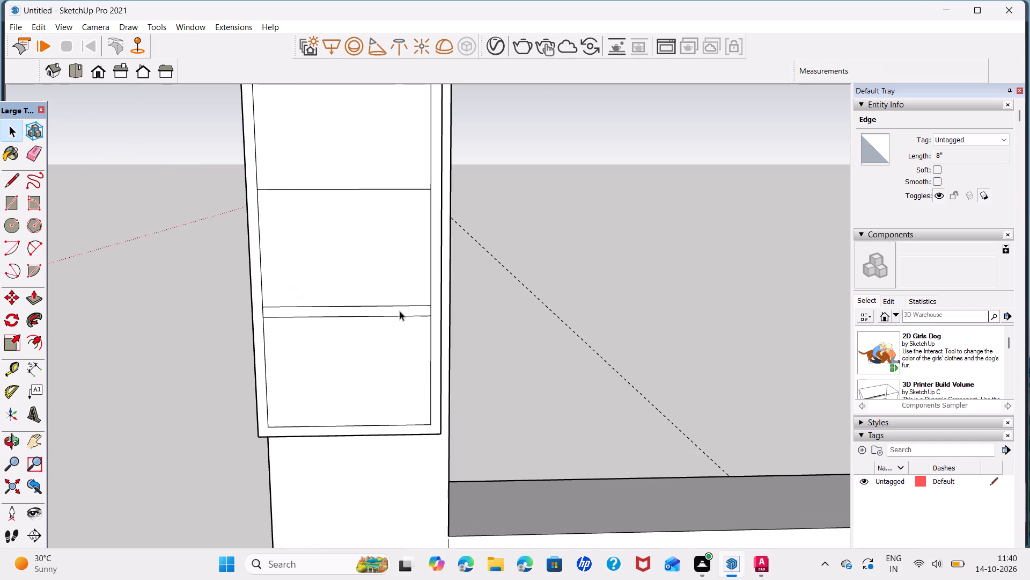
key(m)
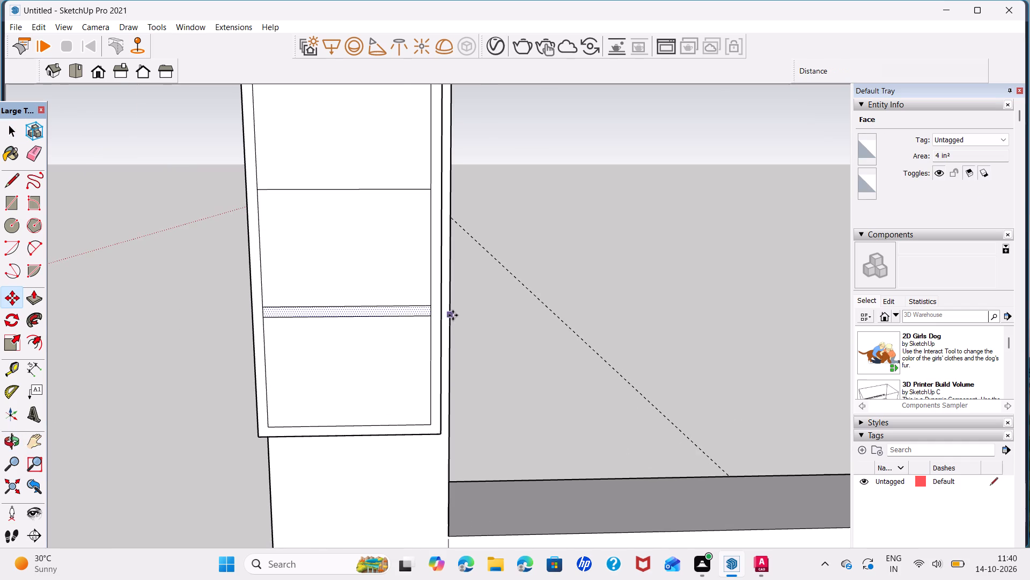
scroll(453, 315, up, 8)
scroll(297, 310, down, 7)
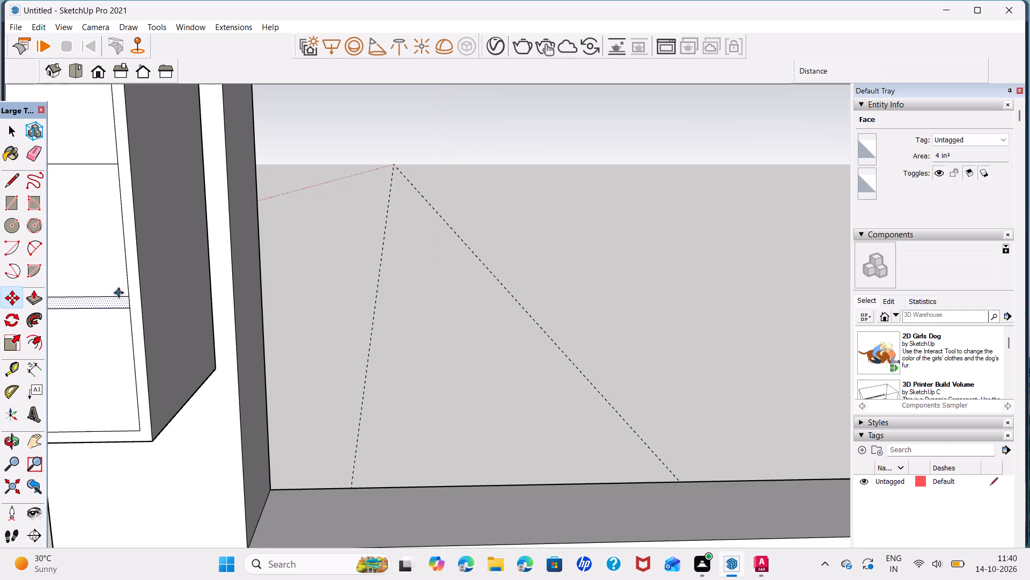
shift+middle_drag(119, 293, 351, 288)
scroll(367, 304, up, 5)
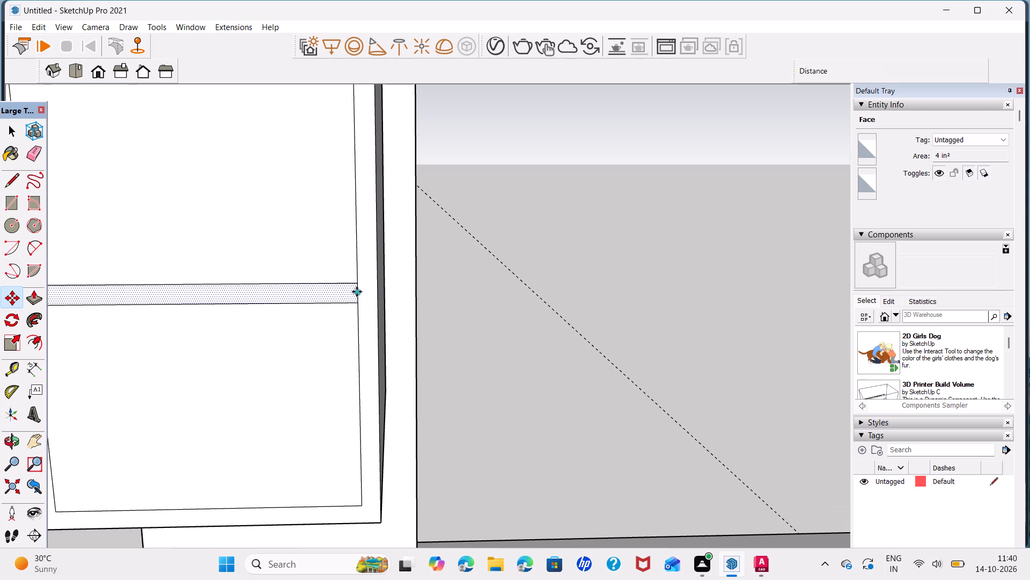
click(357, 292)
scroll(329, 211, down, 7)
shift+middle_drag(329, 211, 367, 410)
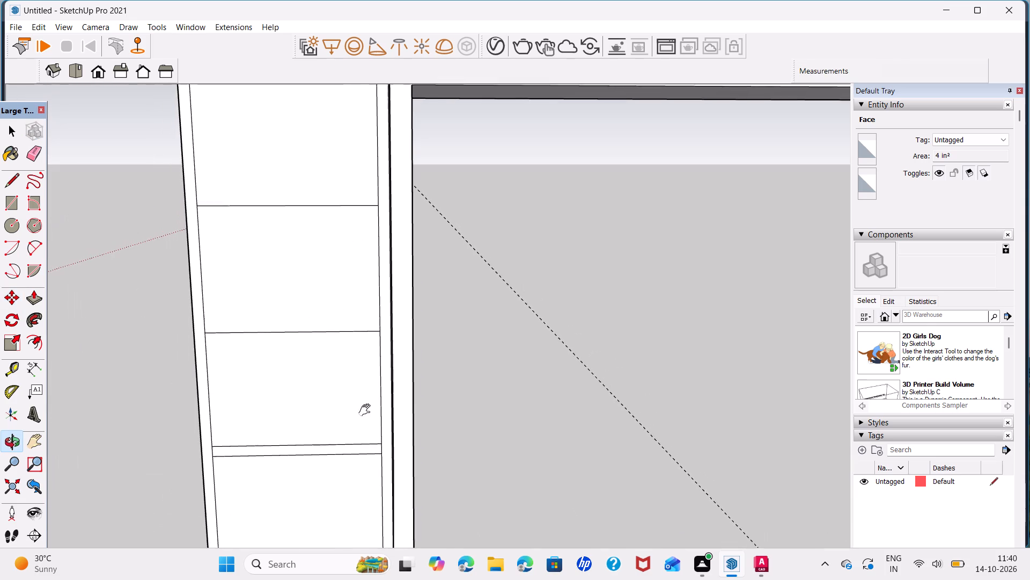
shift+middle_drag(367, 410, 367, 412)
scroll(381, 337, up, 7)
click(376, 331)
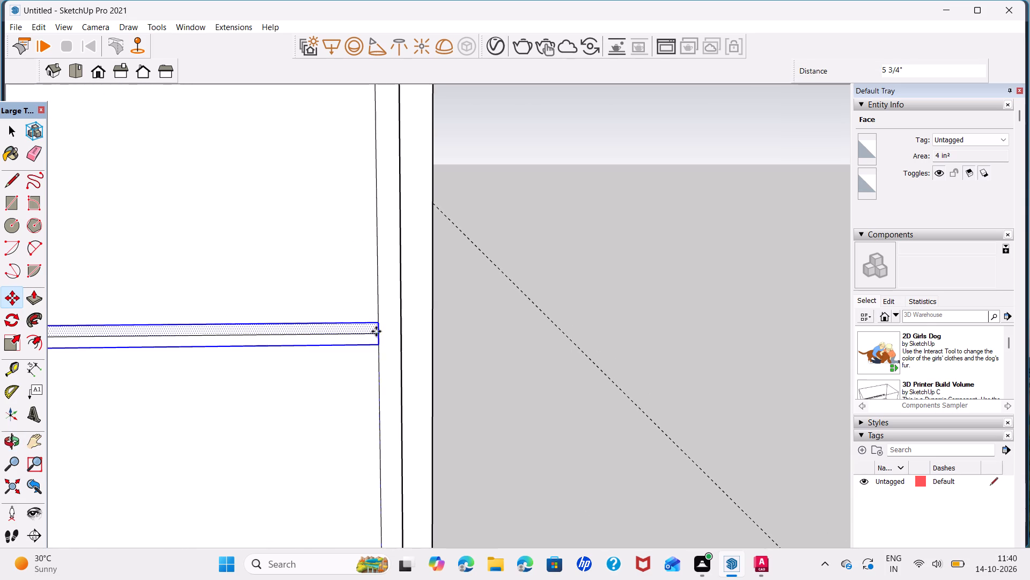
Copy the middle divider strip up onto the end of the uppermost divider line.
click(378, 335)
scroll(361, 264, down, 7)
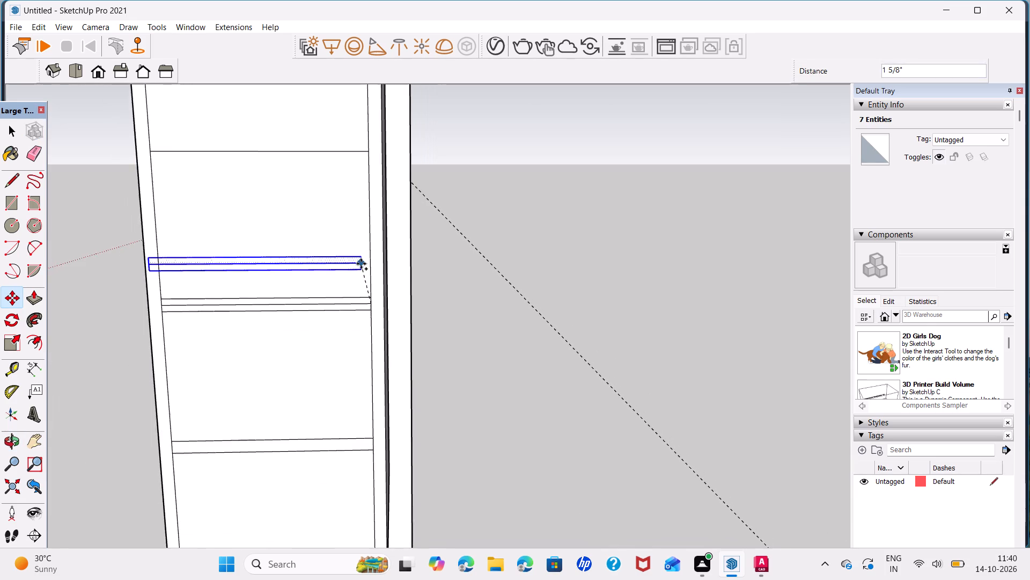
shift+middle_drag(361, 263, 371, 438)
scroll(379, 345, up, 4)
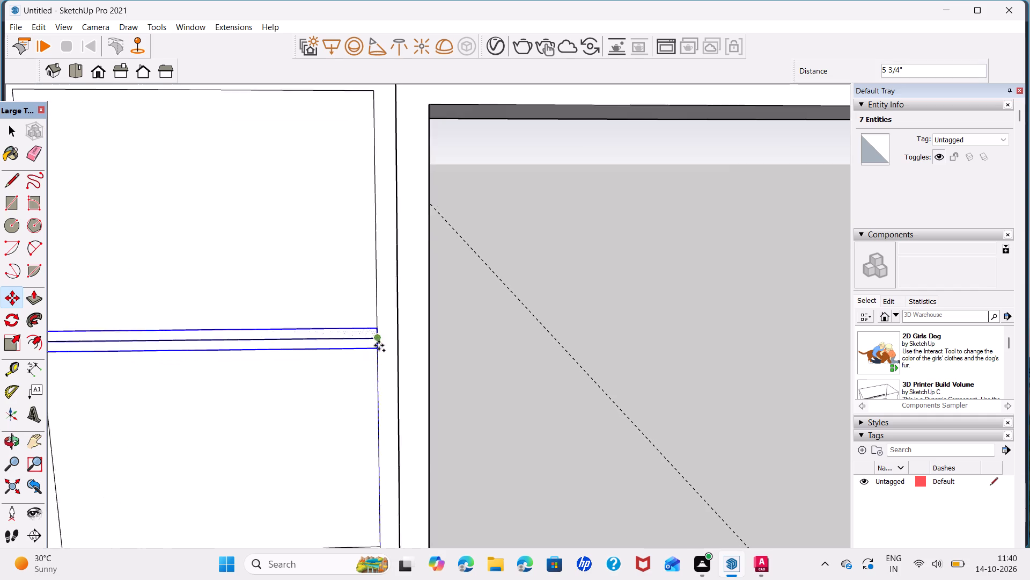
scroll(379, 345, up, 3)
click(374, 335)
key(space)
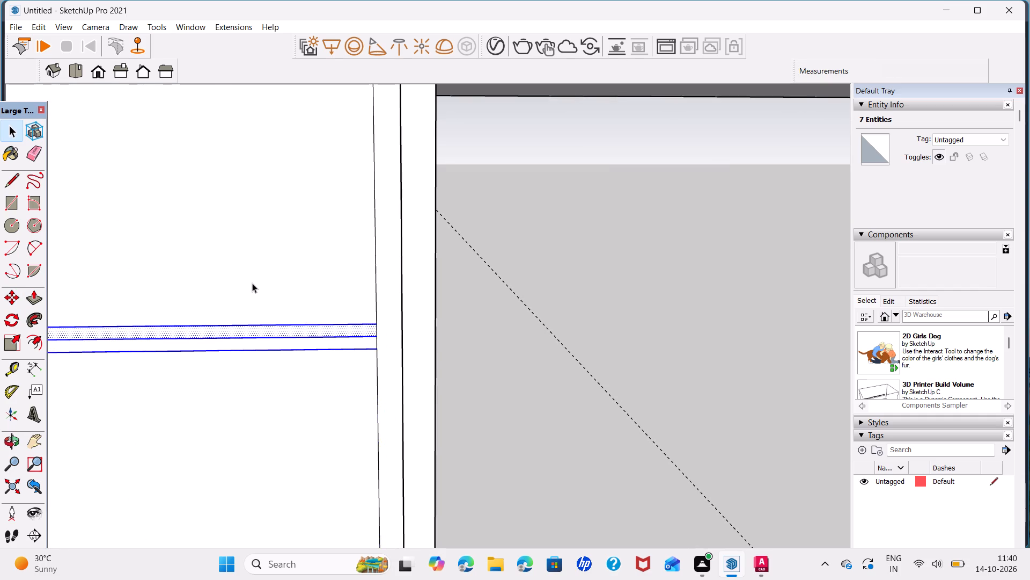
Delete the leftover centre lines inside the uppermost and middle divider strips.
scroll(252, 283, down, 11)
click(253, 301)
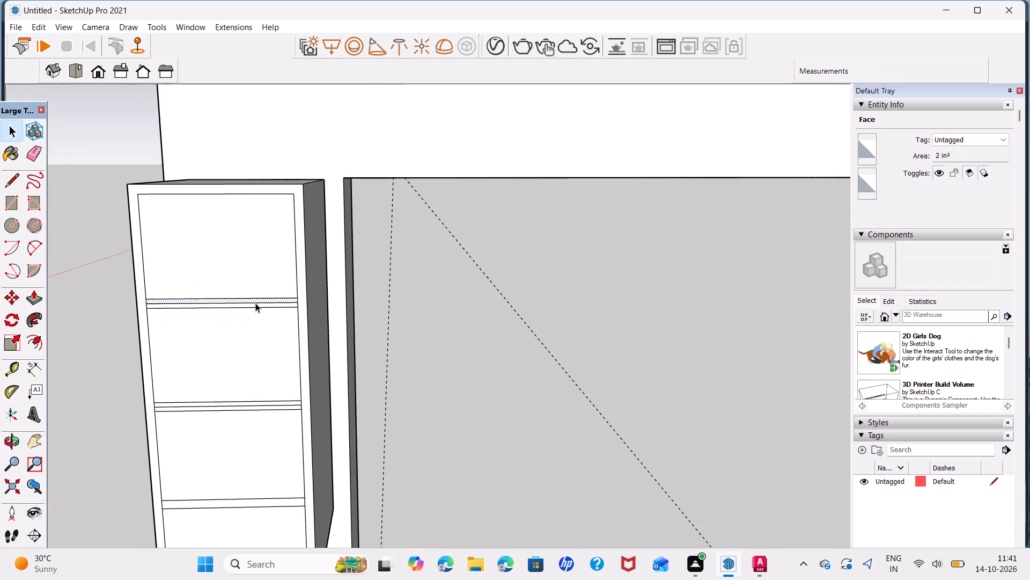
click(255, 303)
key(Delete)
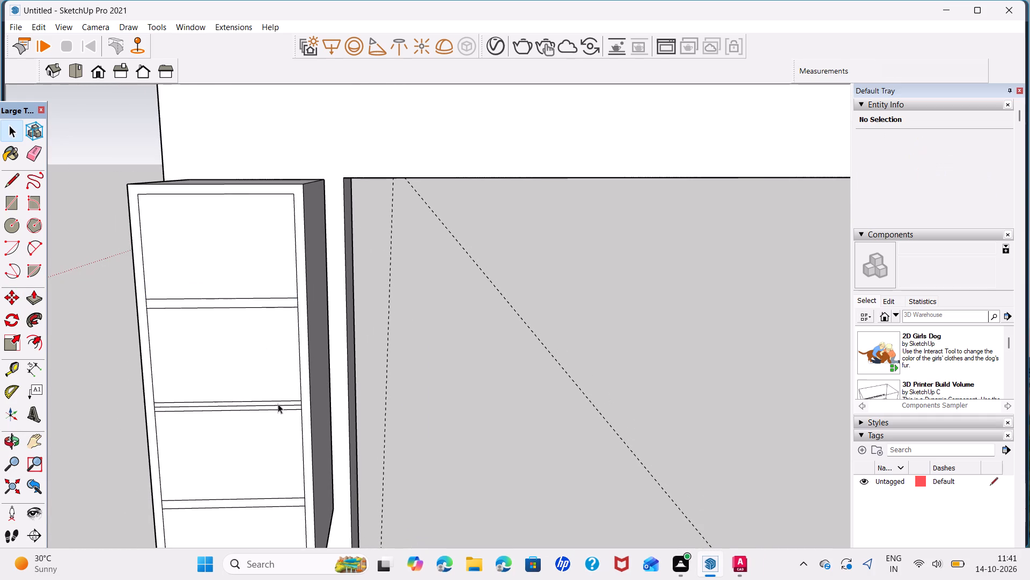
click(278, 404)
key(Delete)
Delete the short end edges of the uppermost and middle divider strips so they merge with the surrounding frame.
scroll(256, 431, down, 5)
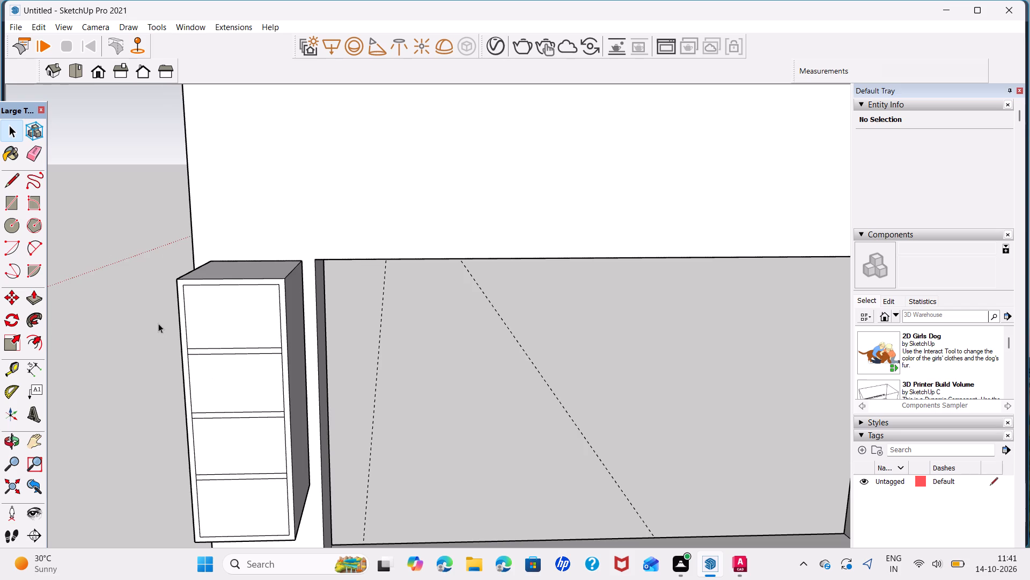
scroll(195, 346, up, 7)
click(179, 357)
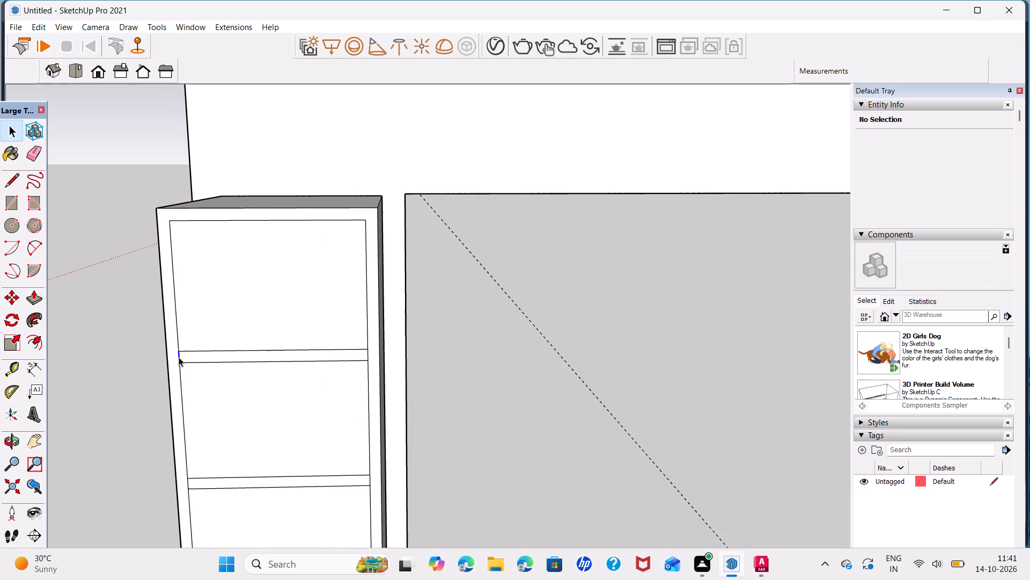
key(Delete)
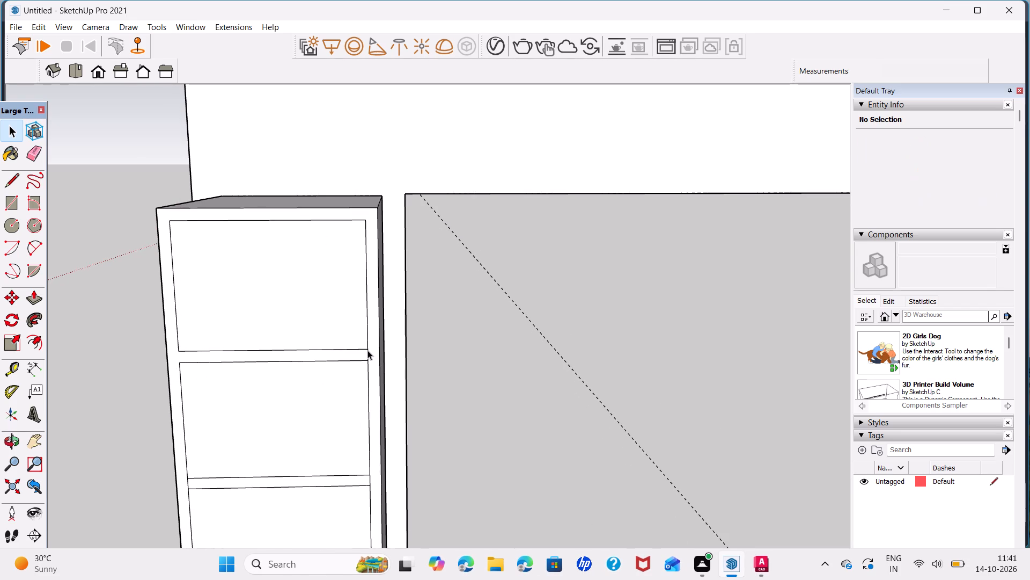
click(367, 350)
key(Delete)
key(ctrl+z)
click(366, 353)
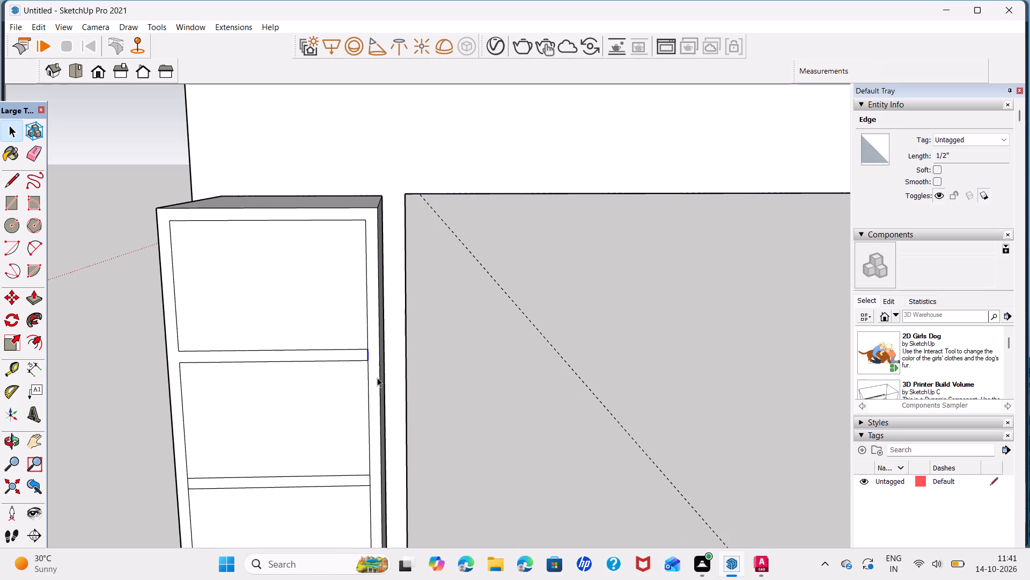
key(Delete)
click(370, 480)
key(Delete)
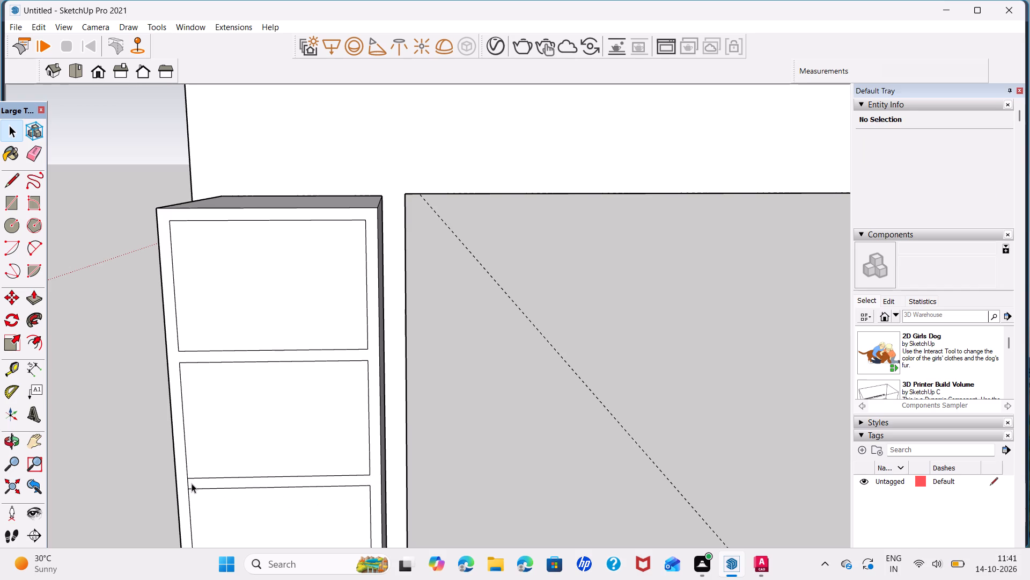
click(187, 483)
key(Delete)
scroll(305, 441, down, 2)
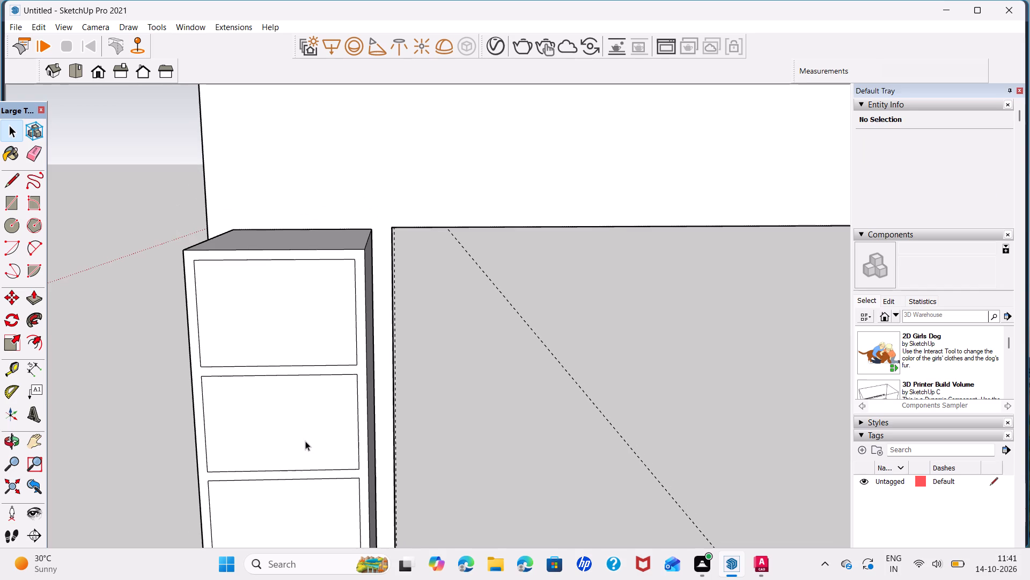
middle_drag(305, 441, 306, 361)
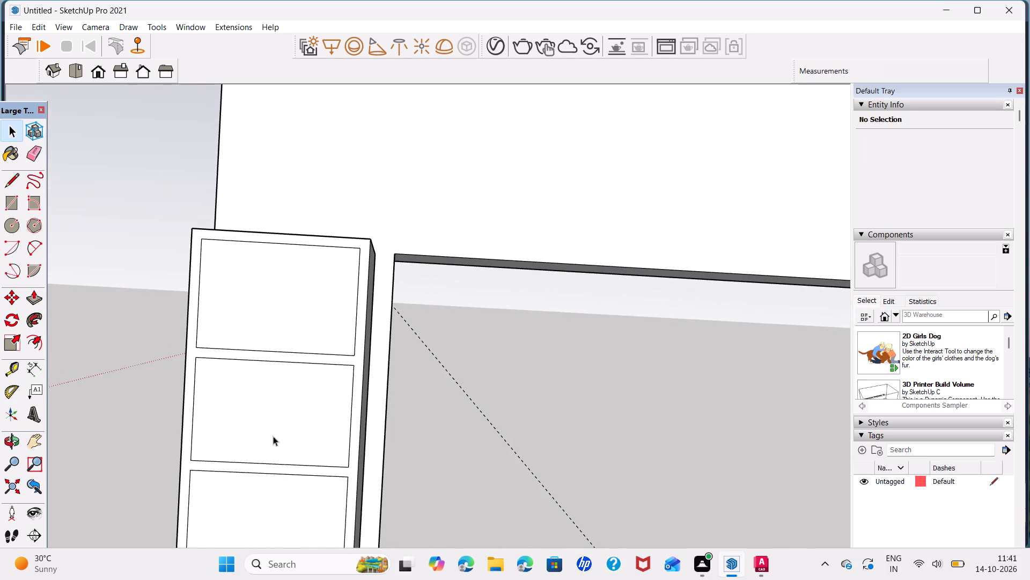
Delete the two short end edges of the lowest divider strip so it merges with the surrounding frame.
middle_drag(271, 434, 264, 485)
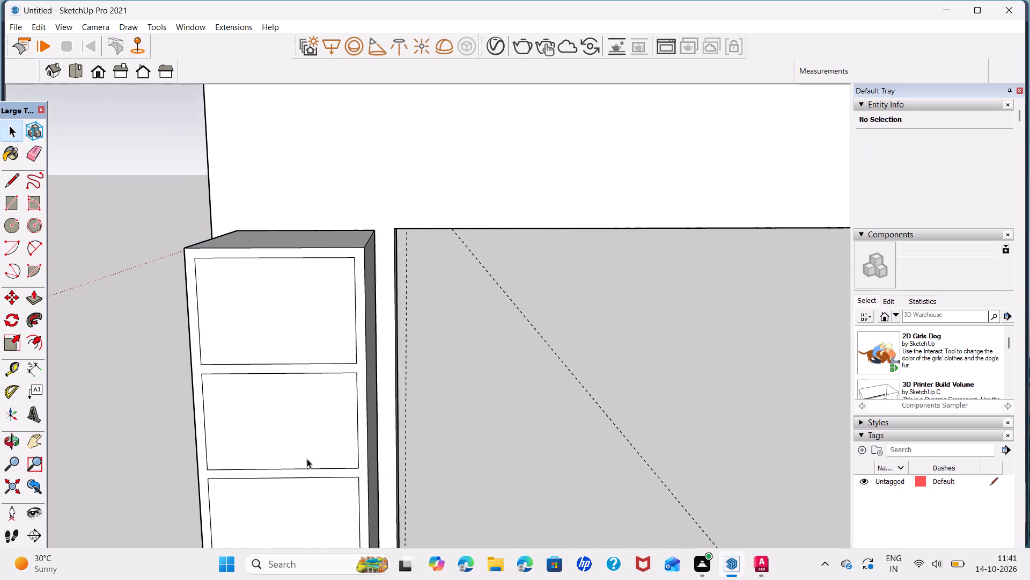
shift+middle_drag(311, 456, 322, 263)
scroll(229, 382, up, 2)
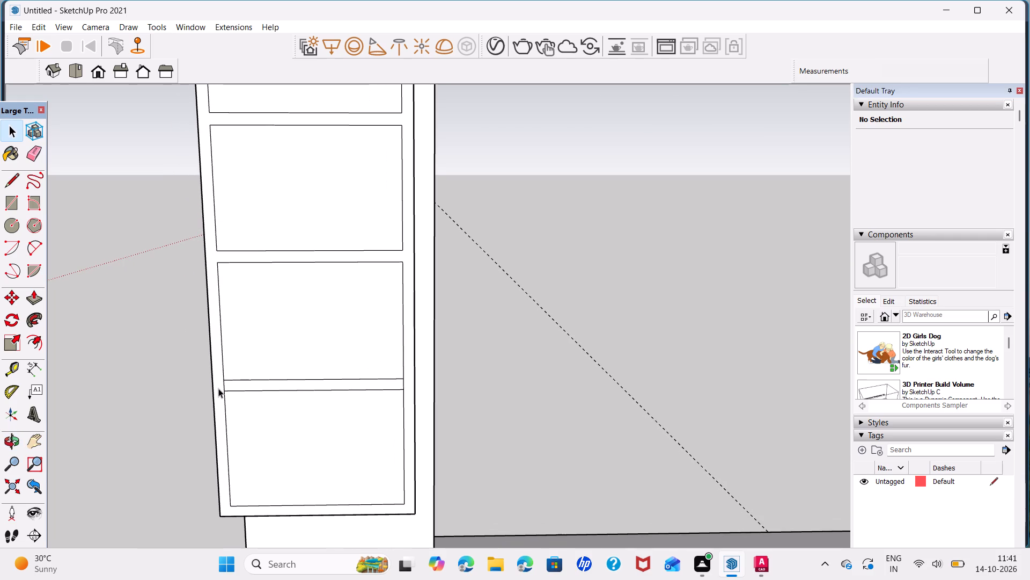
click(225, 387)
key(Delete)
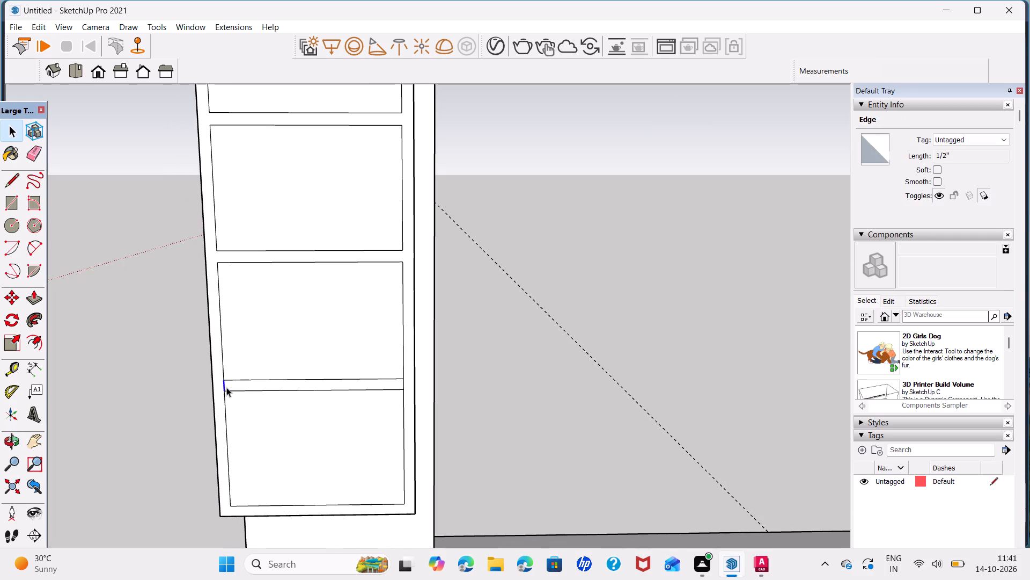
click(402, 383)
key(Delete)
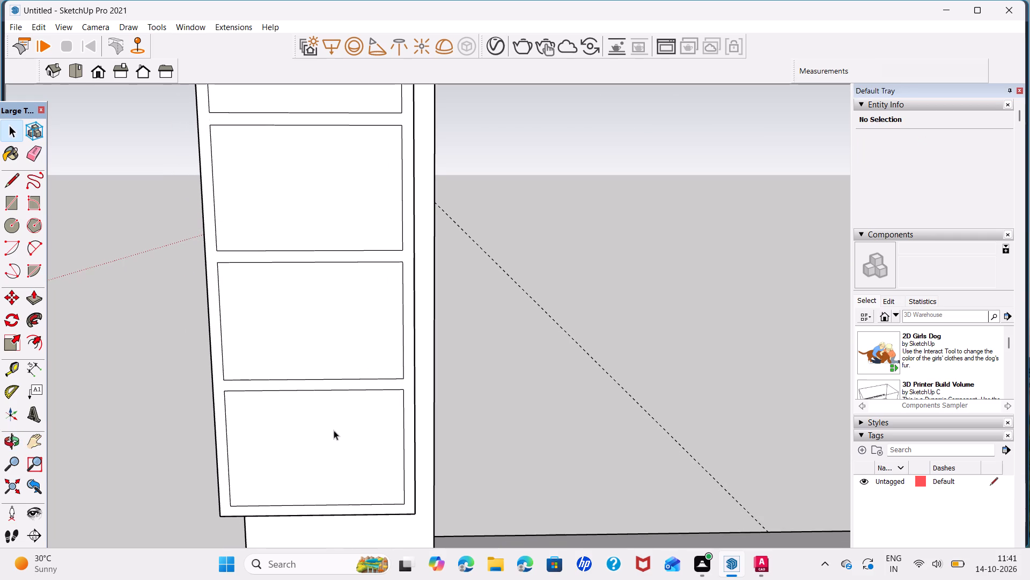
Push each of the four compartment faces 1' into the shelf unit, working from the lowest to the uppermost.
click(334, 447)
key(p)
click(334, 447)
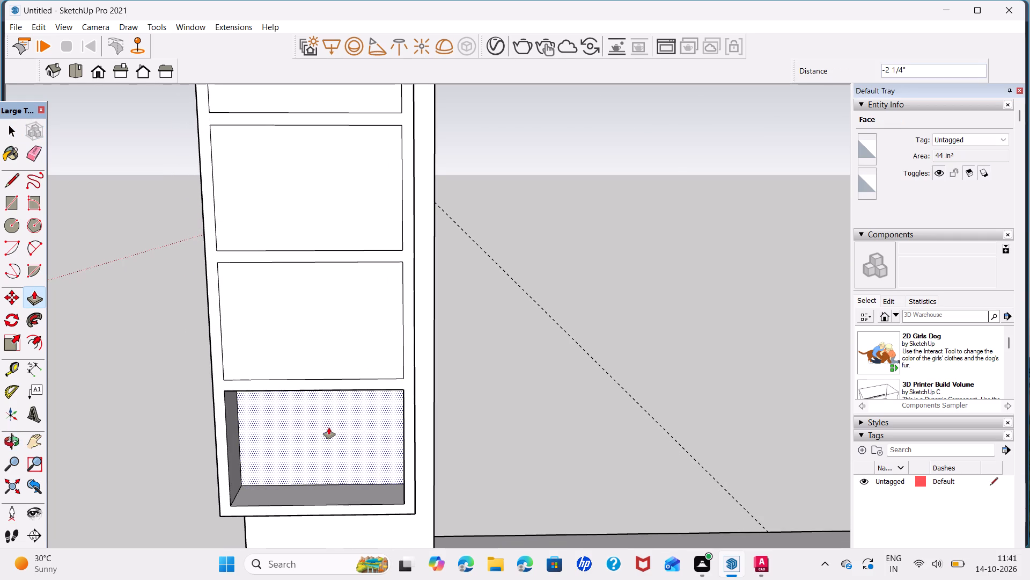
text(1')
key(Return)
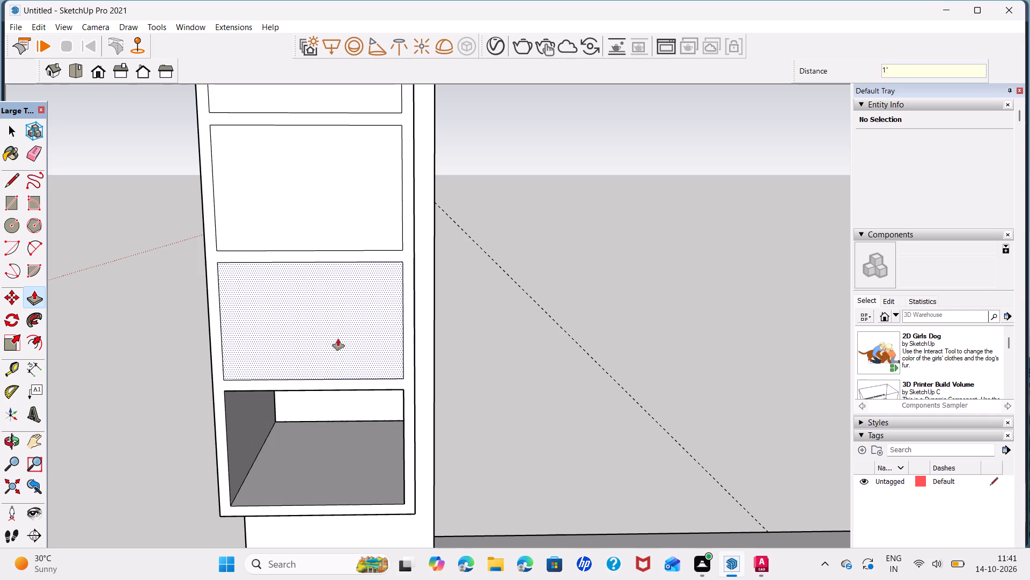
double_click(340, 329)
double_click(335, 212)
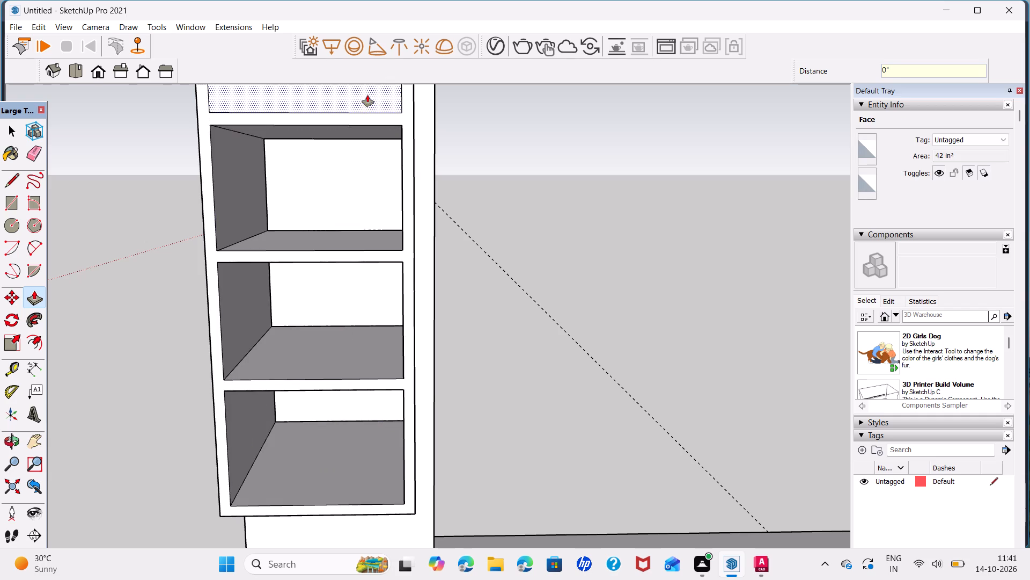
double_click(367, 95)
key(space)
Start a Push/Pull on the front frame face of the shelf unit.
scroll(333, 340, down, 5)
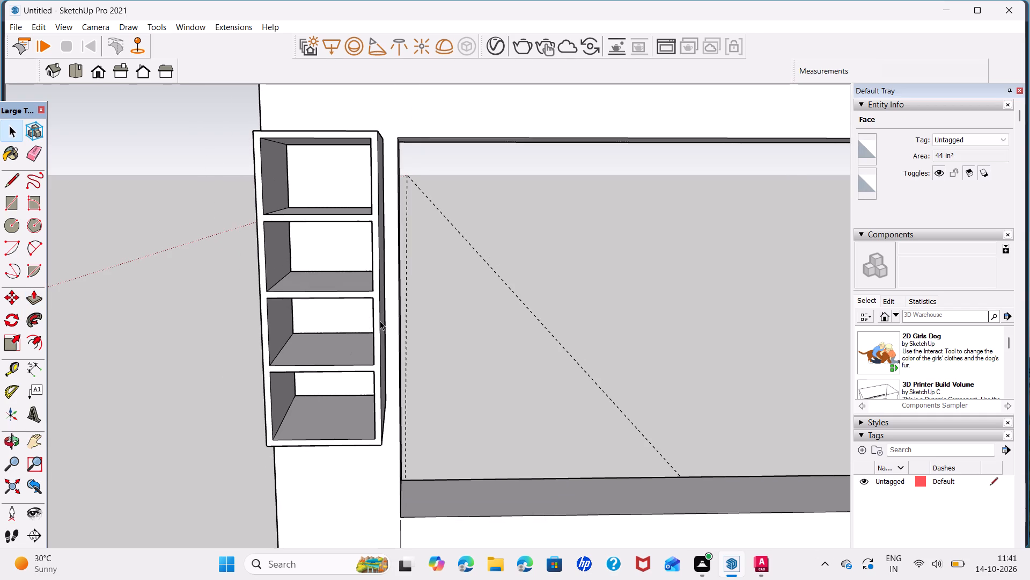
click(376, 318)
key(p)
click(376, 318)
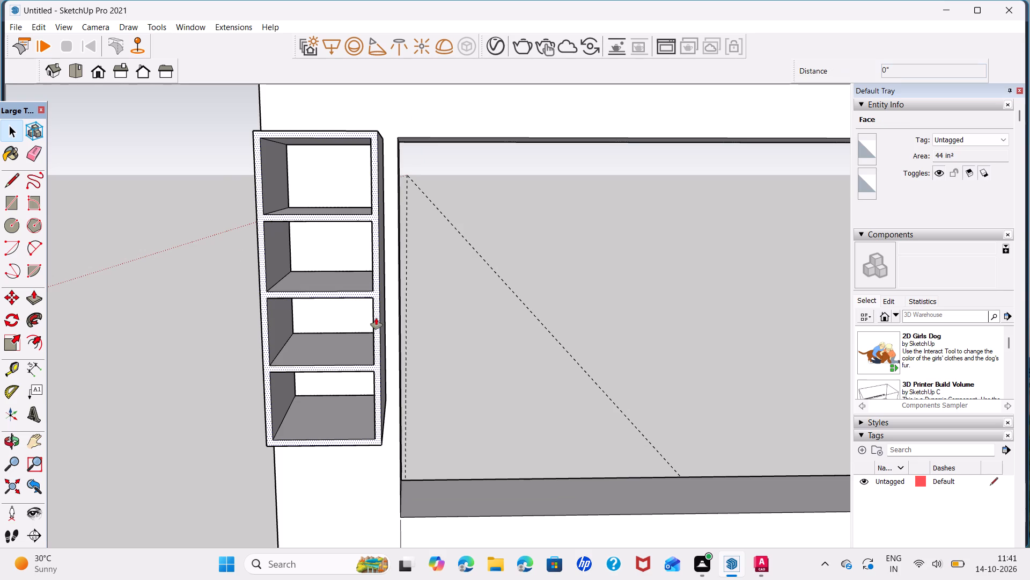
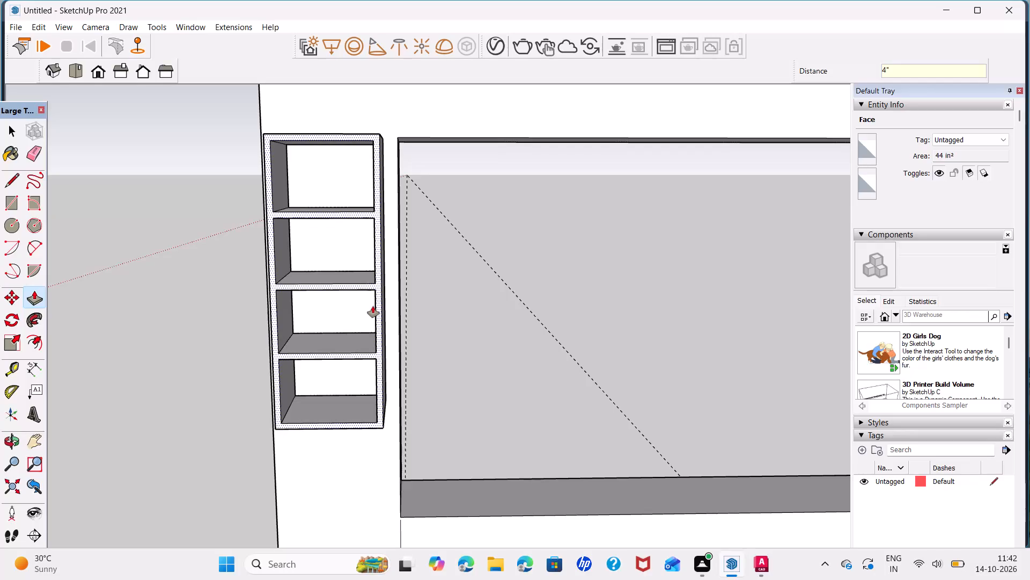
Clear the face selection and examine the hollowed four-compartment shelf unit beside the window from several angles.
key(space)
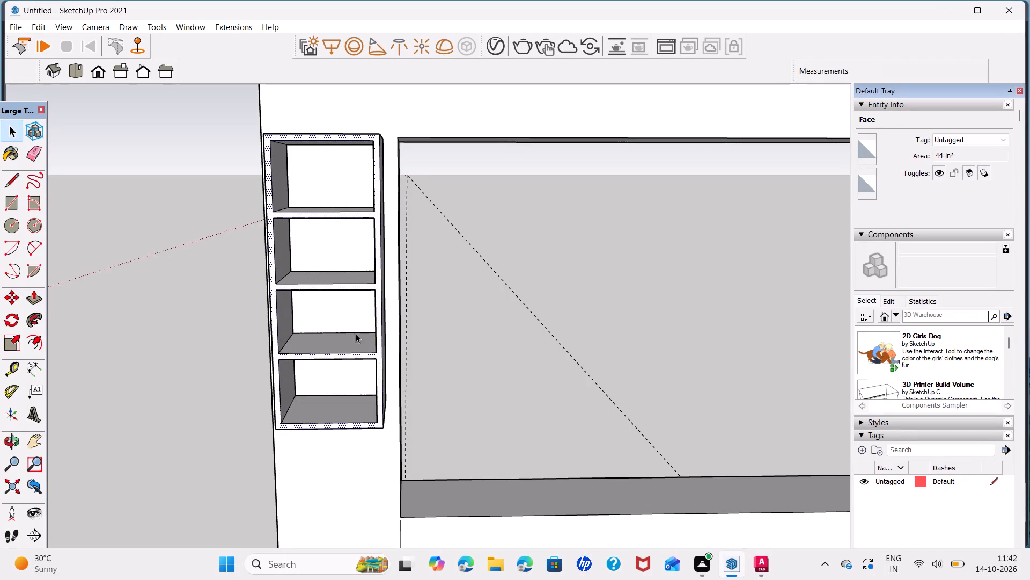
middle_drag(170, 303, 357, 321)
click(85, 350)
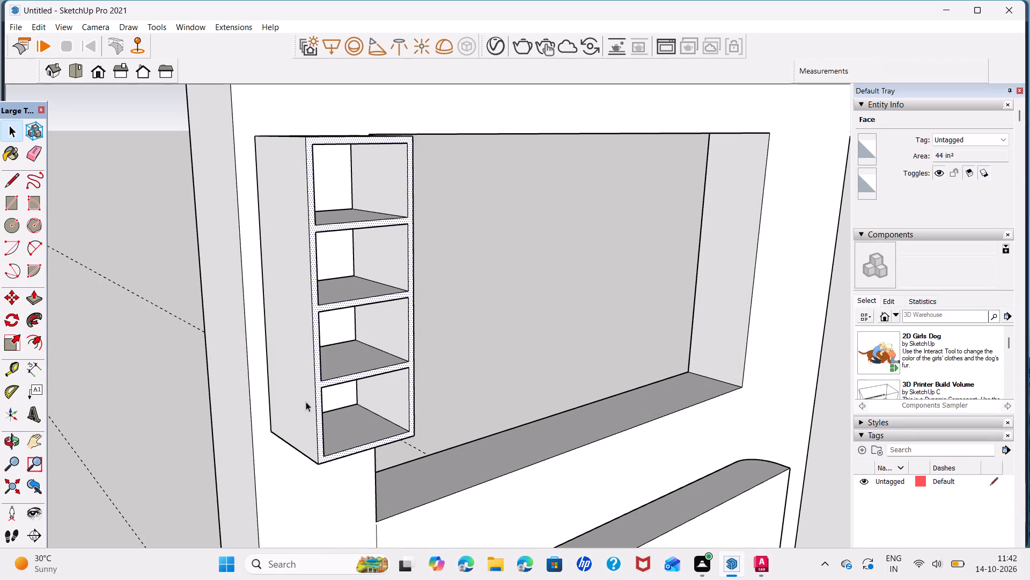
scroll(334, 402, down, 5)
middle_drag(403, 409, 200, 341)
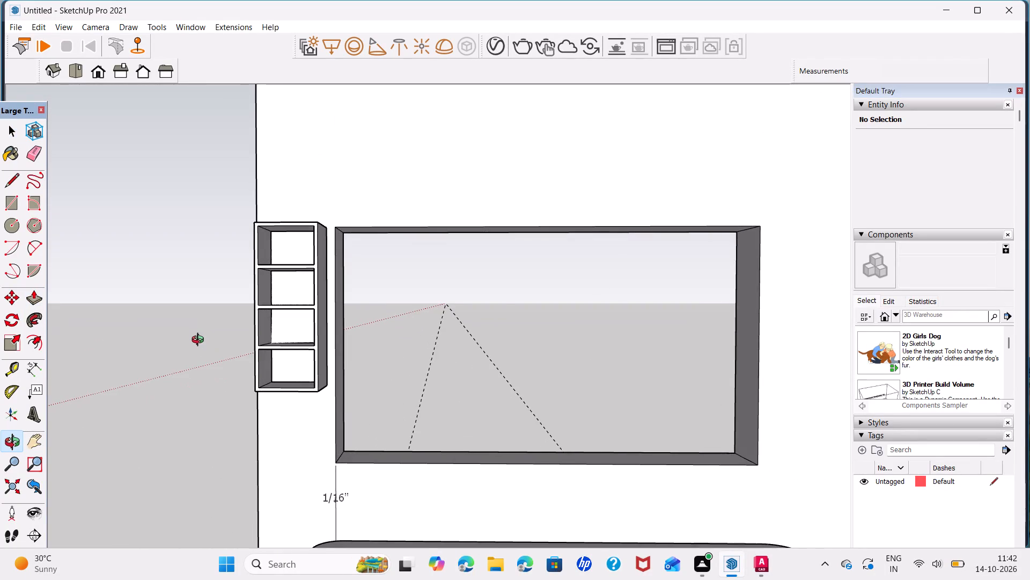
middle_drag(200, 341, 200, 341)
scroll(330, 409, down, 4)
middle_drag(397, 450, 443, 453)
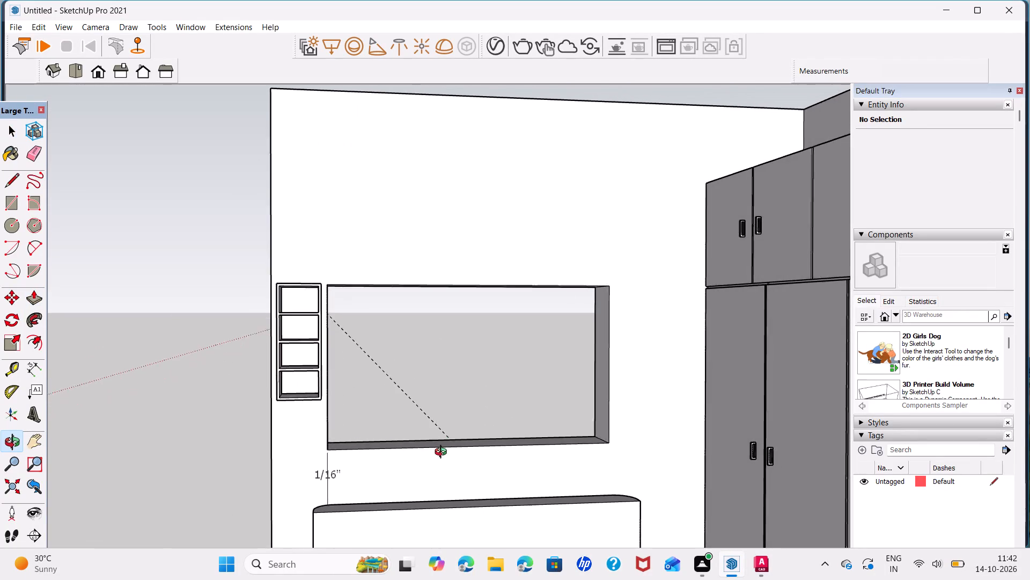
middle_drag(443, 453, 426, 460)
scroll(426, 460, down, 4)
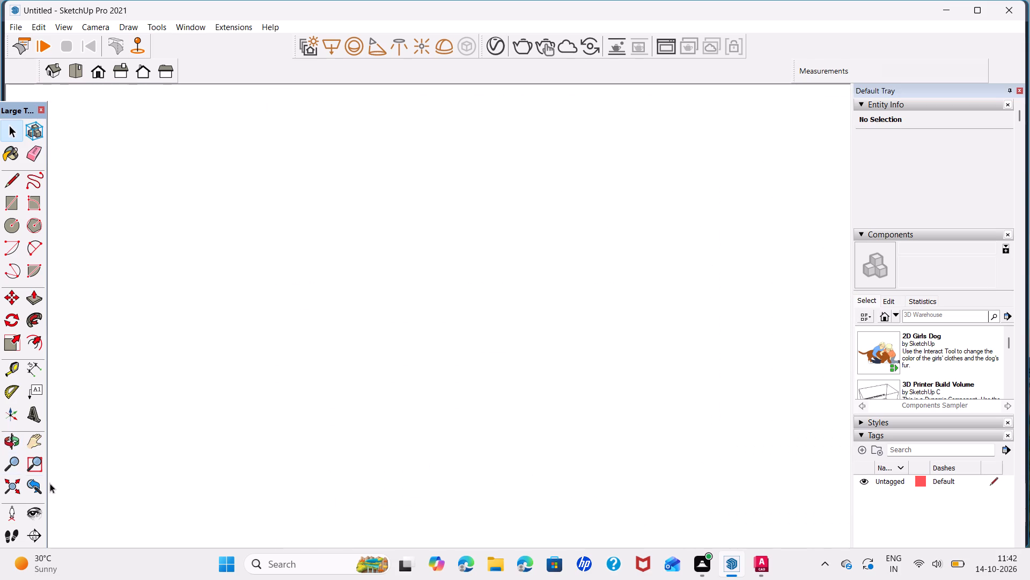
Draw a 6' by 2' rectangle on the floor beneath the smaller window, starting at the wardrobe's back corner against the wall.
click(7, 483)
scroll(333, 392, down, 3)
middle_drag(394, 399, 610, 401)
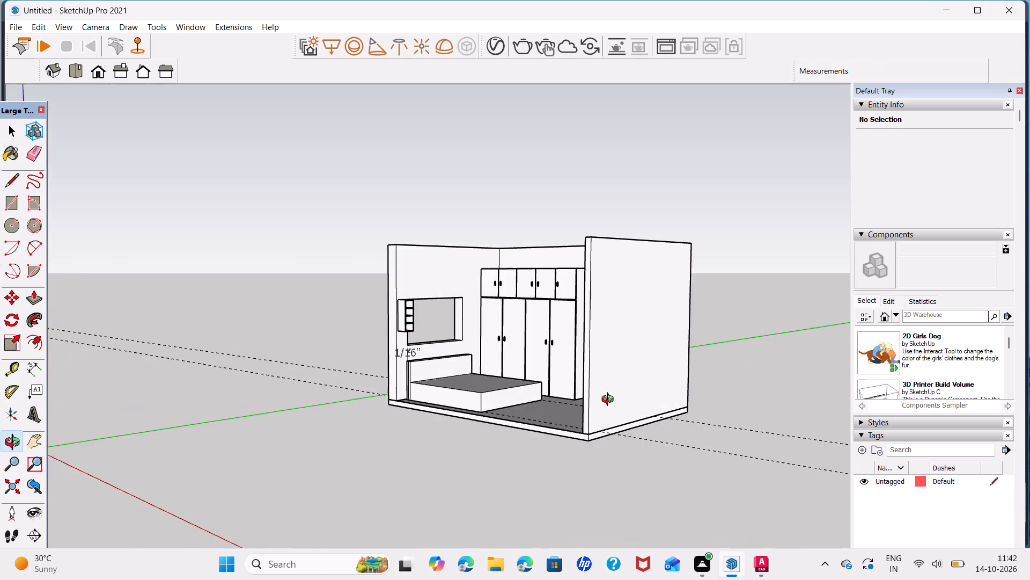
middle_drag(610, 401, 923, 419)
scroll(546, 345, up, 2)
middle_drag(543, 357, 551, 359)
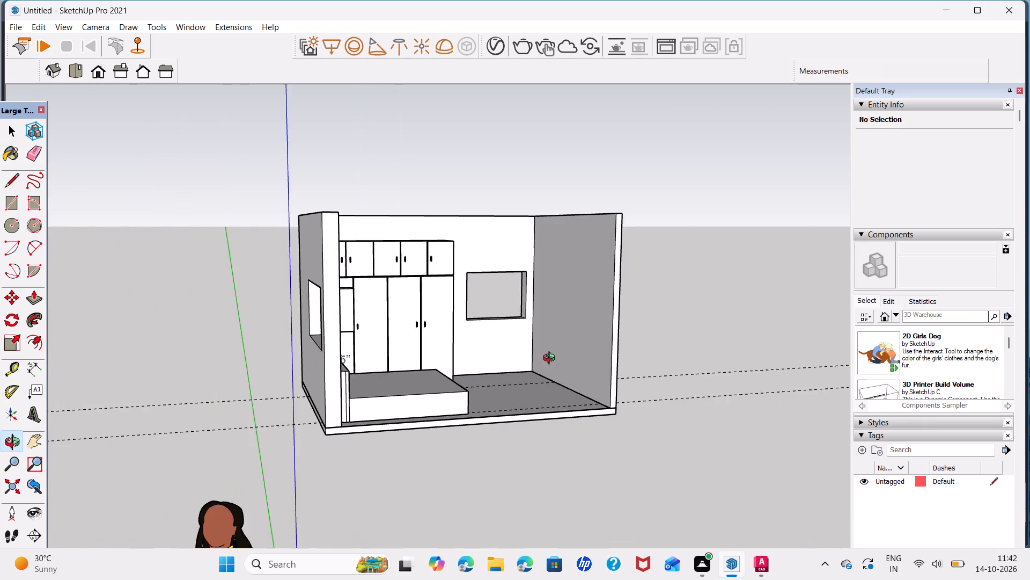
middle_drag(551, 359, 693, 461)
scroll(435, 265, up, 7)
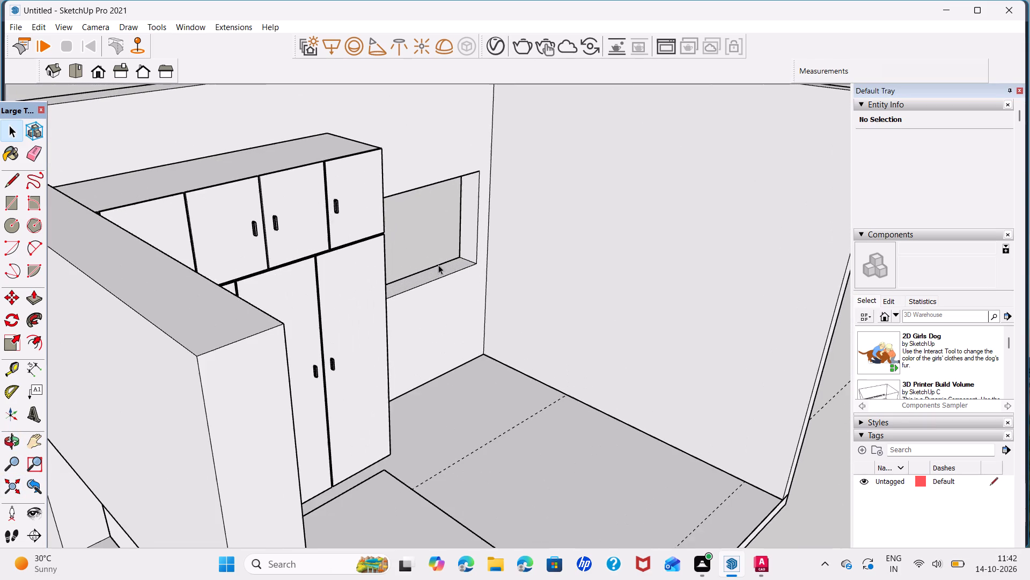
middle_drag(443, 282, 348, 194)
scroll(453, 345, up, 3)
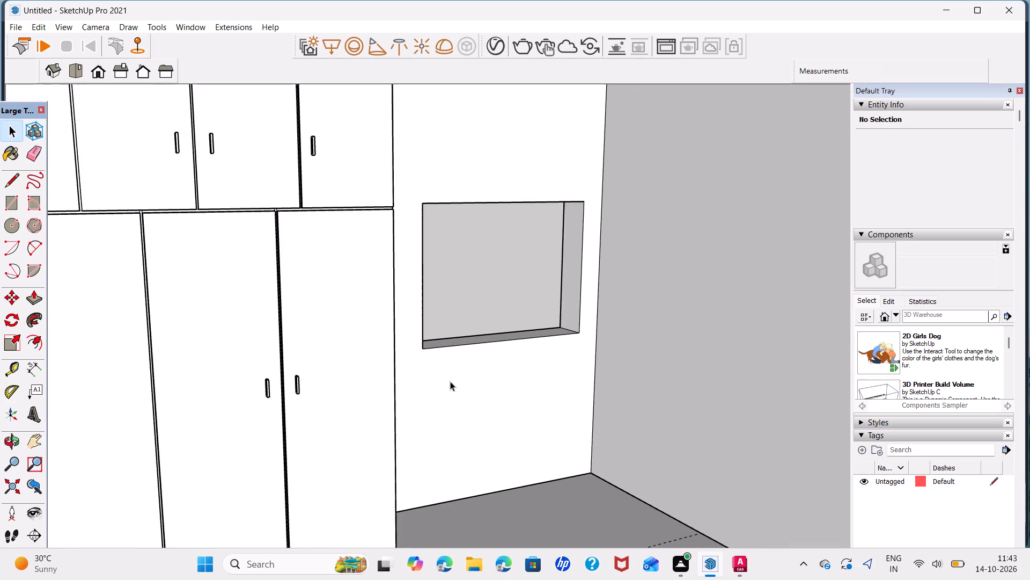
middle_drag(450, 382, 330, 350)
scroll(457, 405, down, 4)
shift+middle_drag(489, 429, 394, 365)
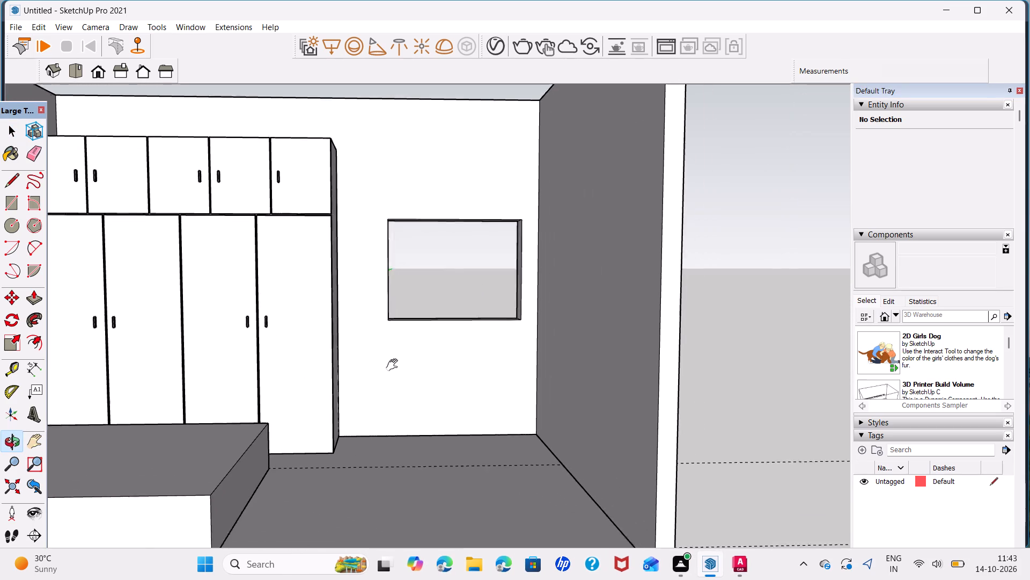
shift+middle_drag(394, 365, 388, 361)
scroll(334, 346, up, 2)
click(334, 346)
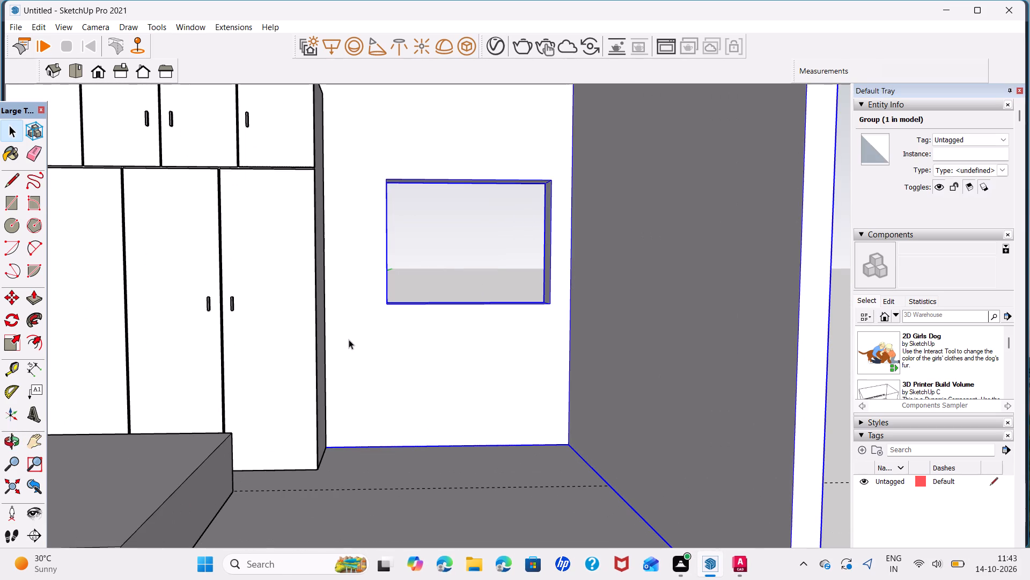
click(843, 375)
scroll(365, 371, up, 1)
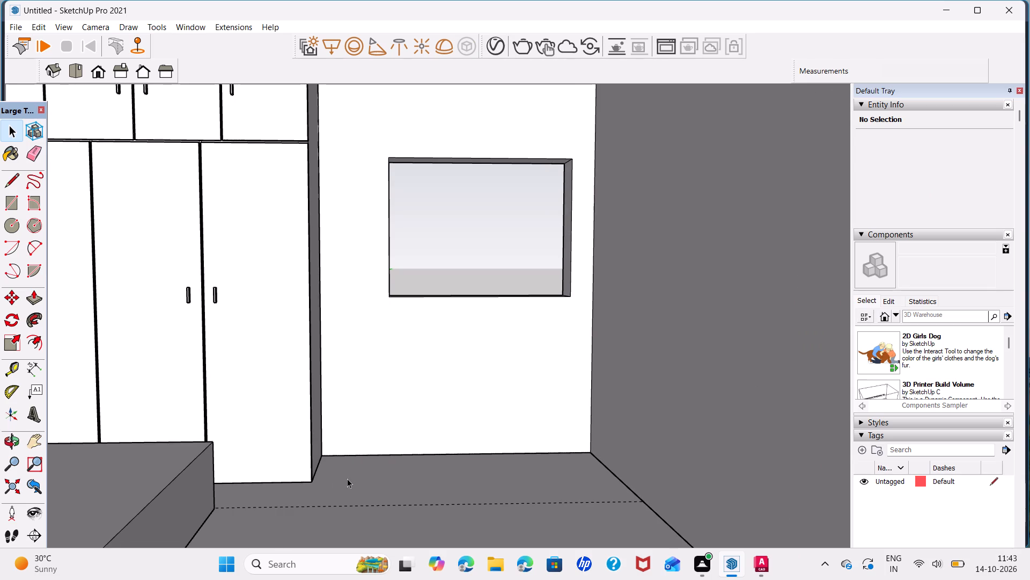
key(r)
scroll(377, 458, up, 1)
middle_drag(377, 458, 379, 481)
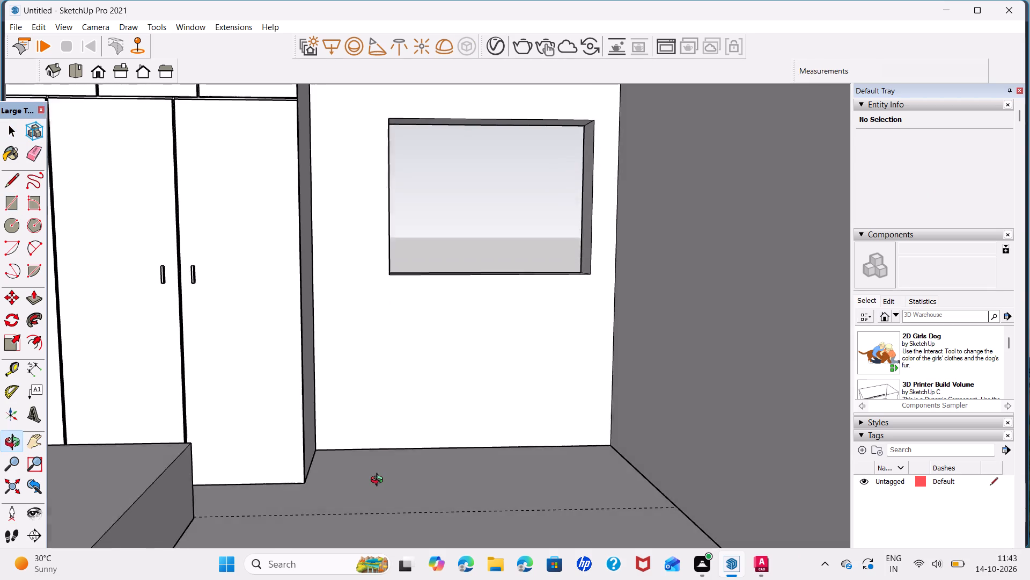
middle_drag(379, 481, 378, 496)
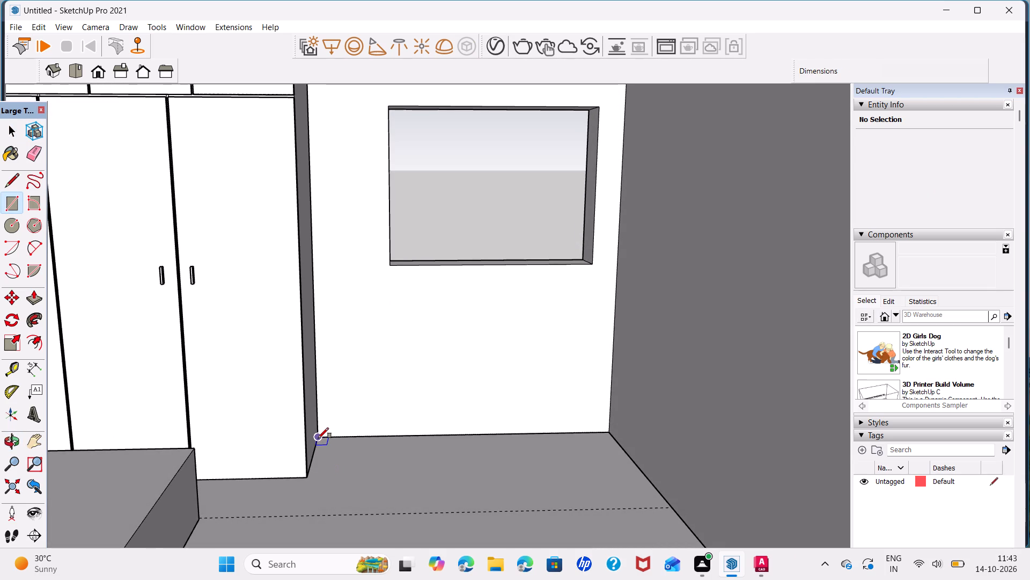
click(318, 438)
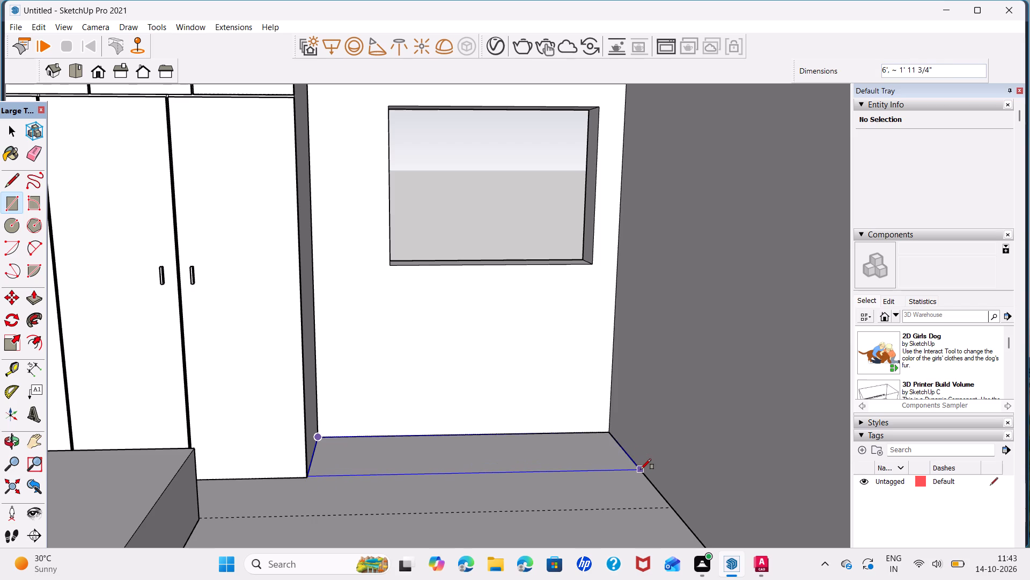
text(6',2')
key(Return)
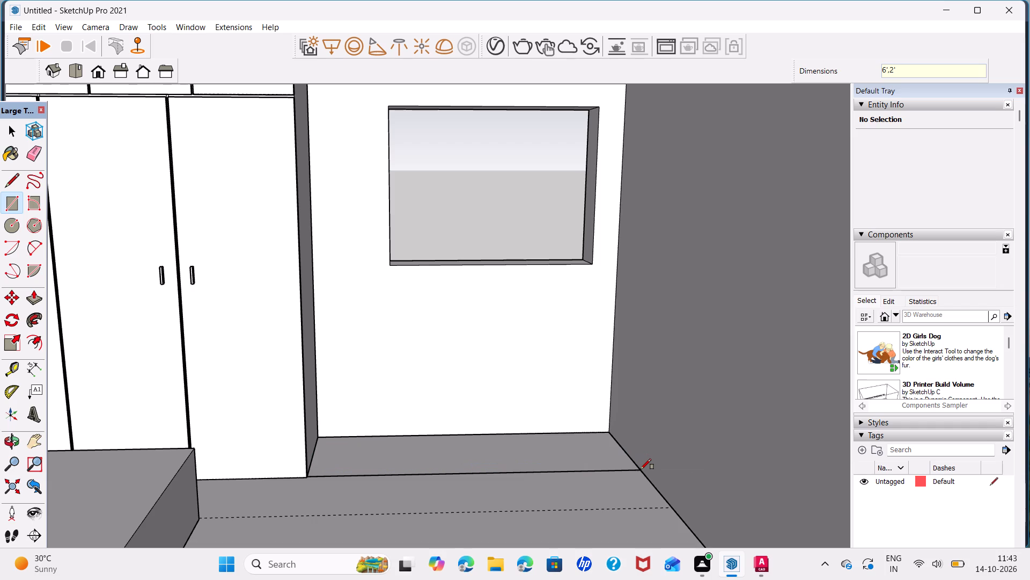
key(space)
Push/Pull the floor rectangle beneath the smaller window up 2' into a low cabinet block.
scroll(326, 400, down, 2)
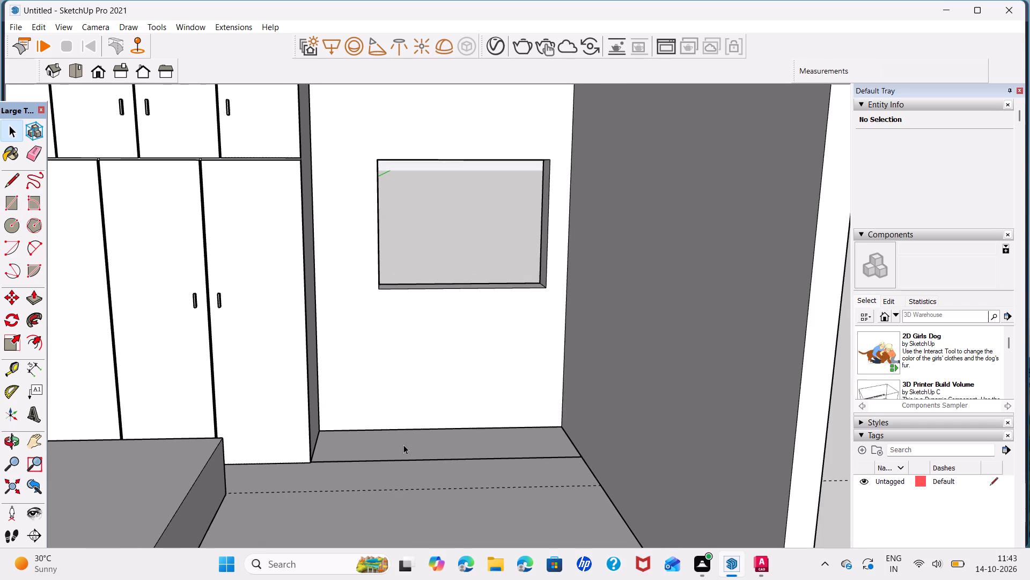
click(403, 445)
key(p)
click(403, 445)
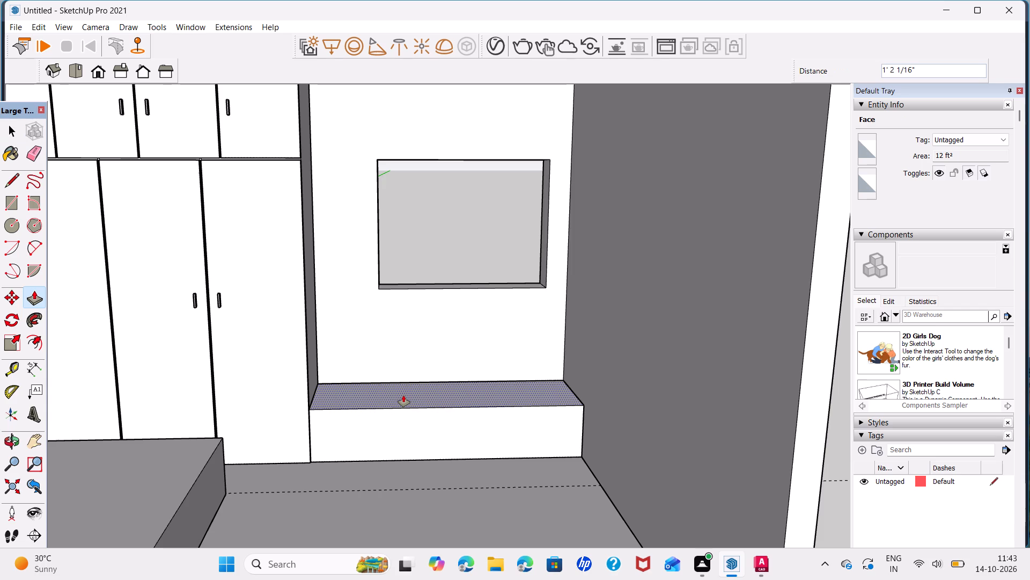
text(2')
key(Return)
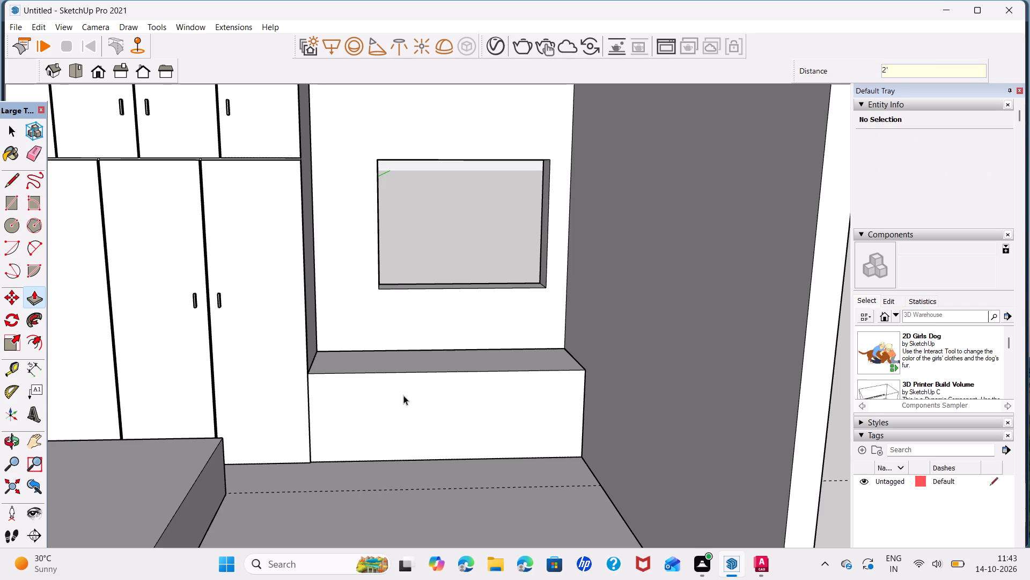
key(space)
Push the top face of the low cabinet block down 6".
scroll(329, 354, up, 1)
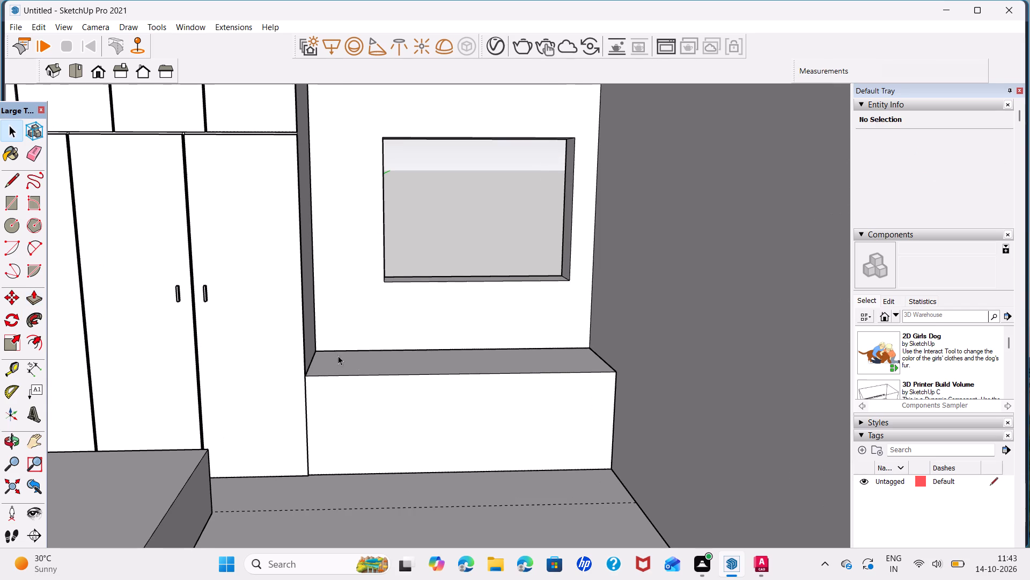
click(430, 365)
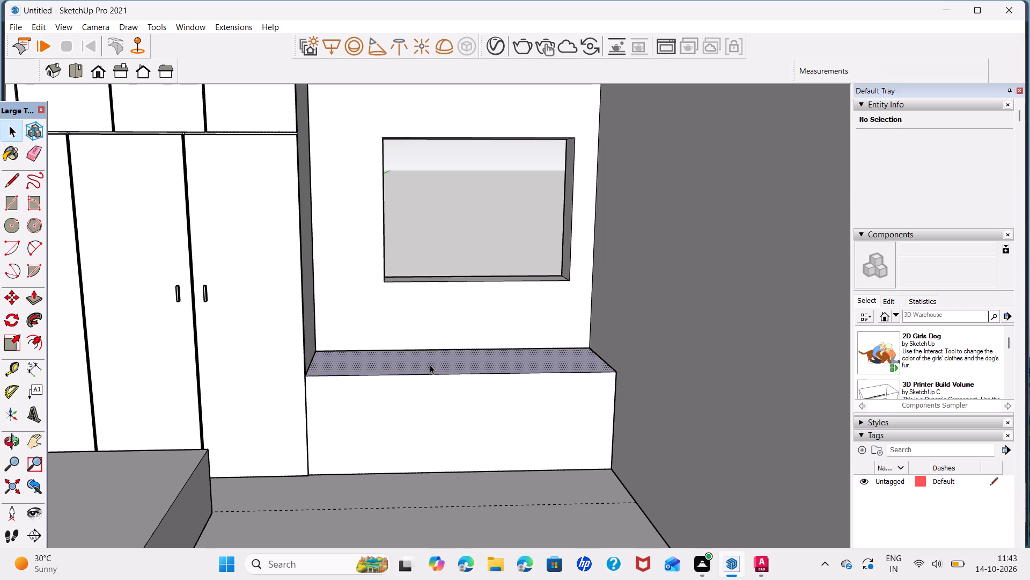
key(p)
click(430, 365)
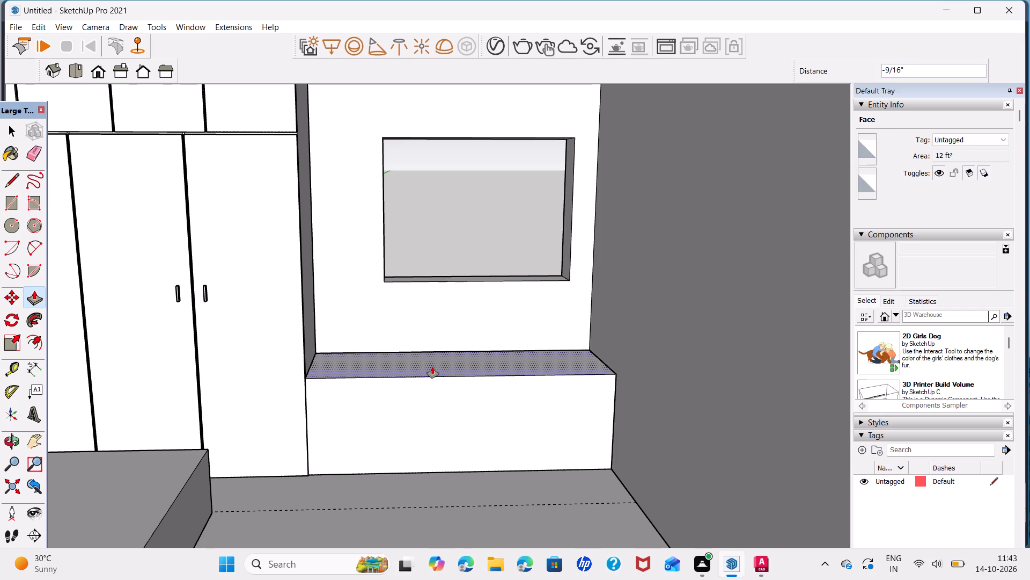
key(6)
key(Return)
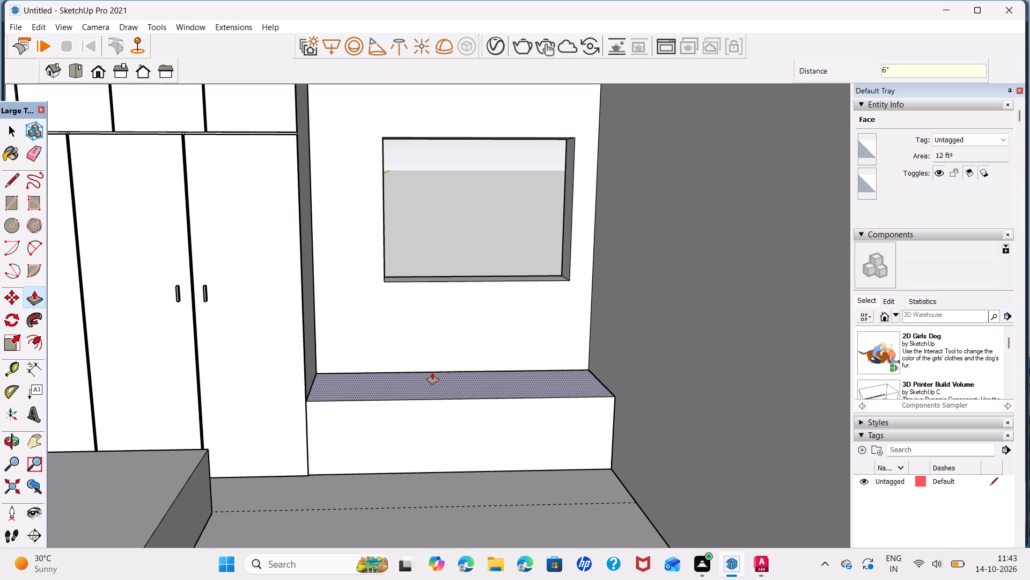
key(space)
Copy the cabinet front's vertical end edge 6' across to the wardrobe side, dividing the front into four equal panels.
middle_drag(331, 457, 326, 395)
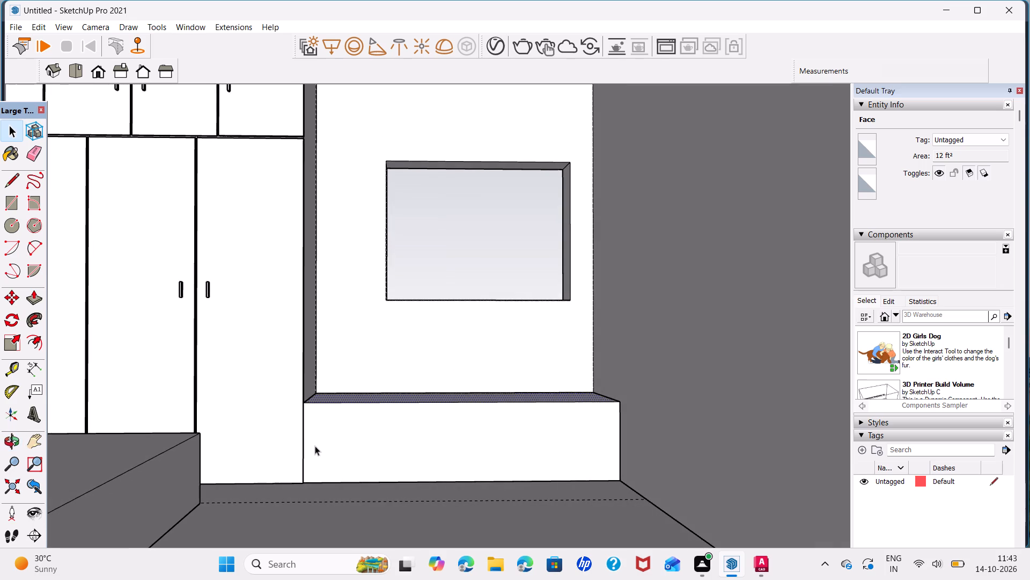
scroll(307, 445, up, 3)
click(300, 442)
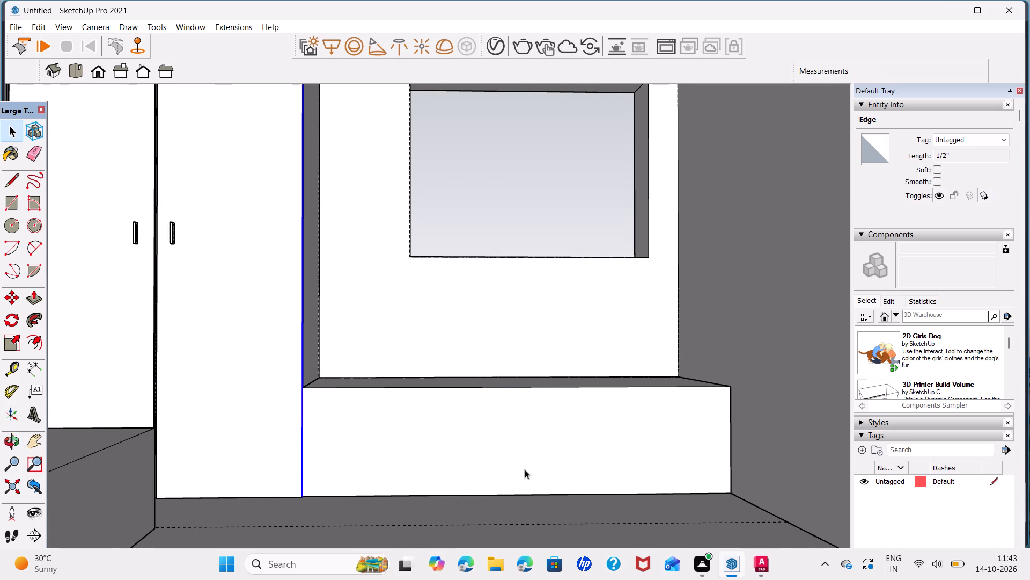
click(732, 475)
key(m)
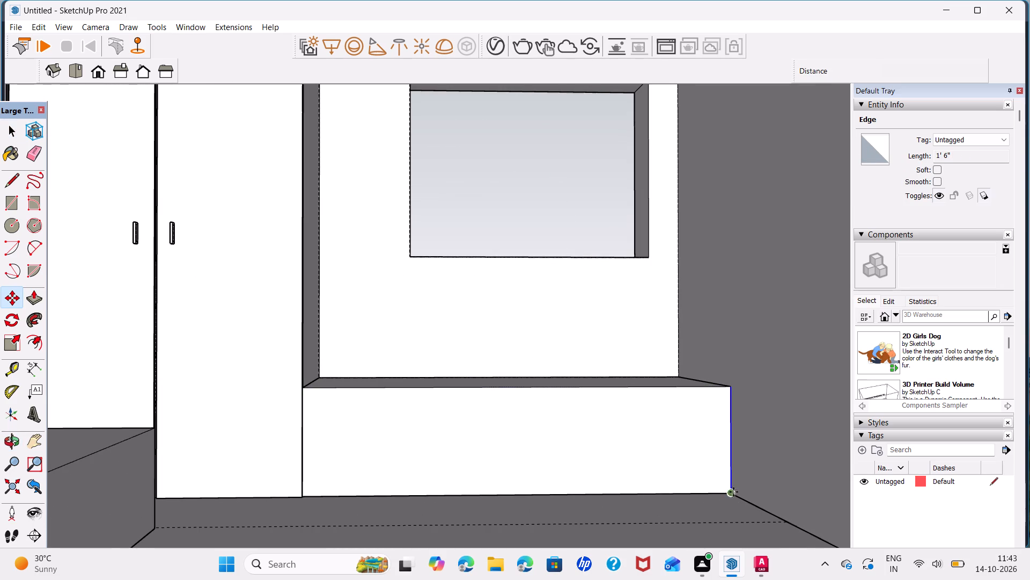
click(731, 490)
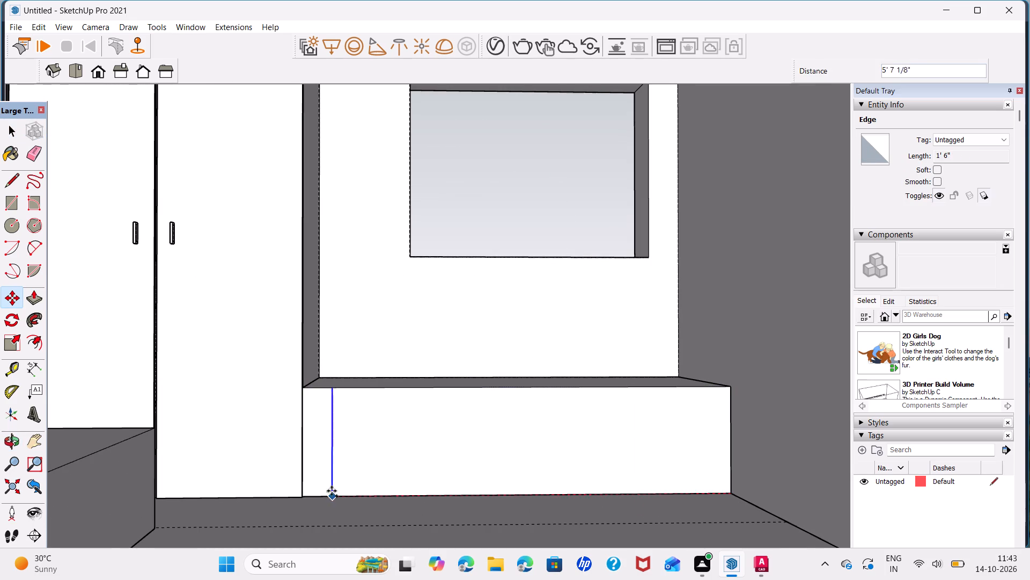
click(302, 492)
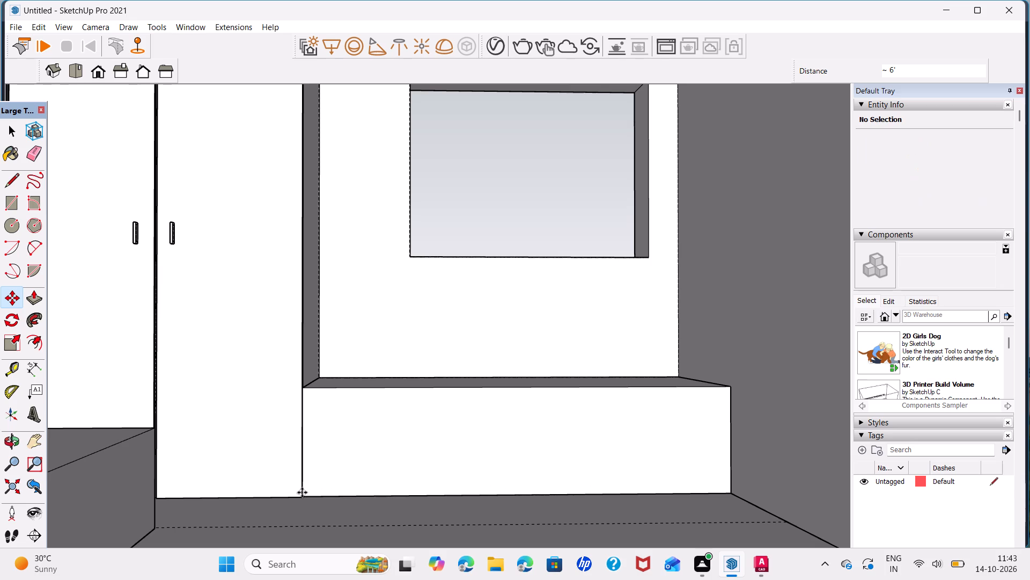
key(slash)
key(4)
key(Return)
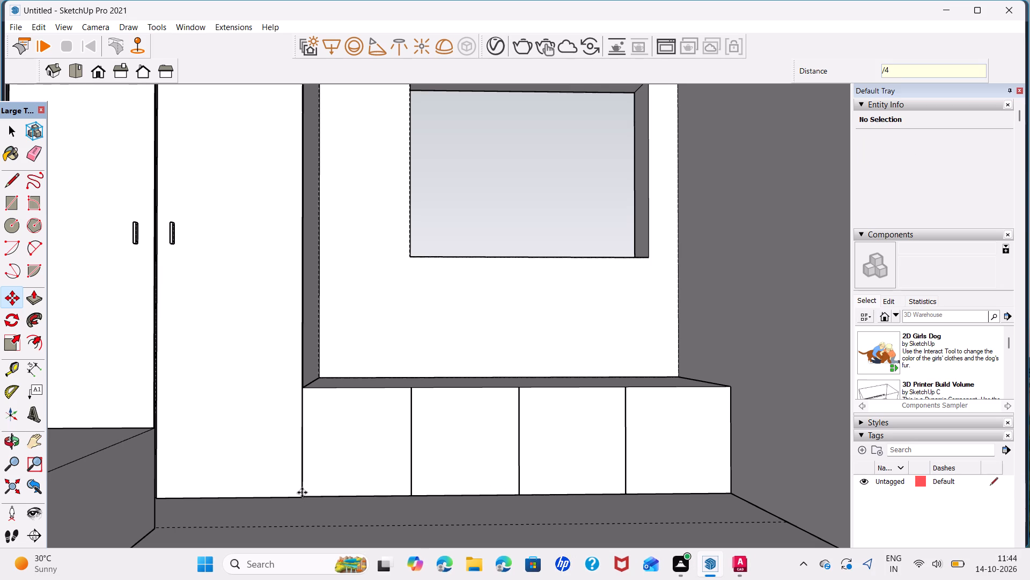
key(space)
Inspect how the divider lines meet the low cabinet's front edges and undo the four-panel division.
scroll(407, 490, up, 3)
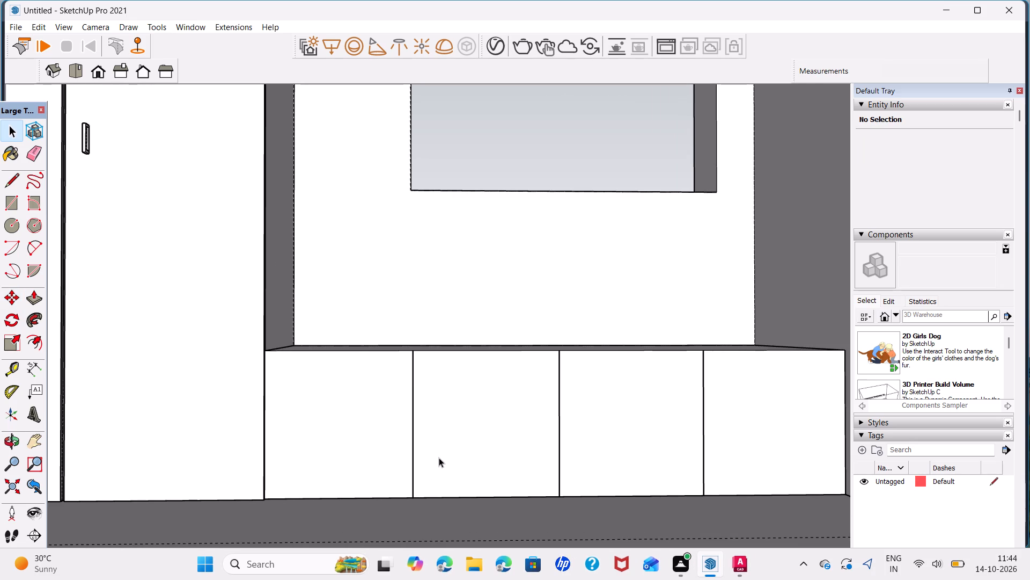
middle_drag(444, 452, 395, 439)
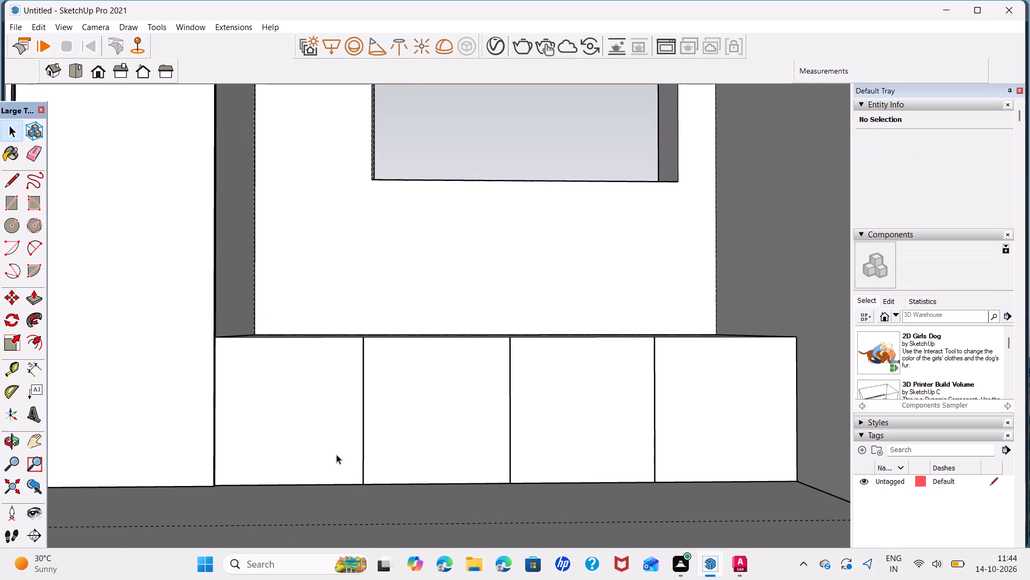
middle_drag(289, 446, 240, 579)
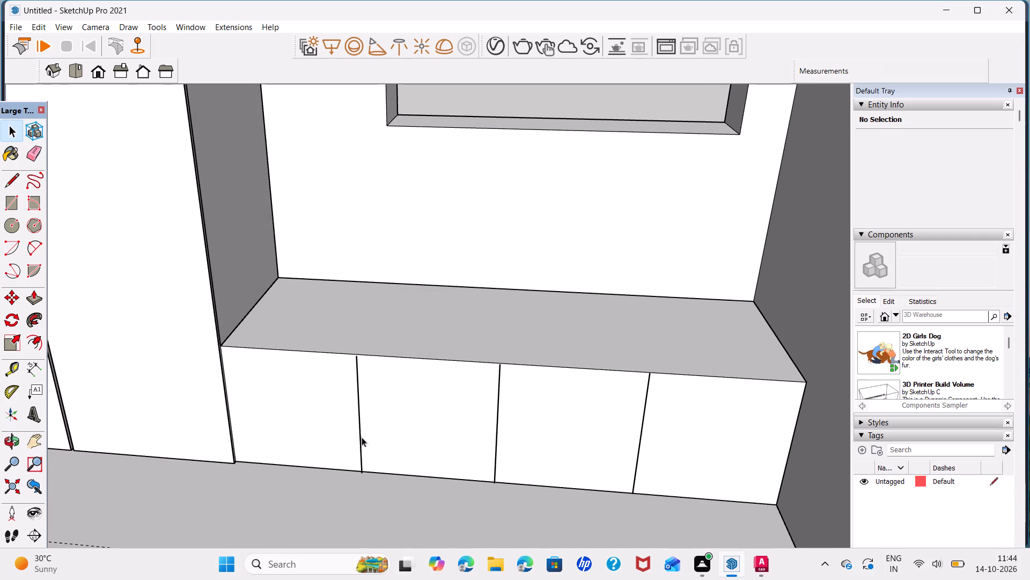
scroll(332, 421, up, 3)
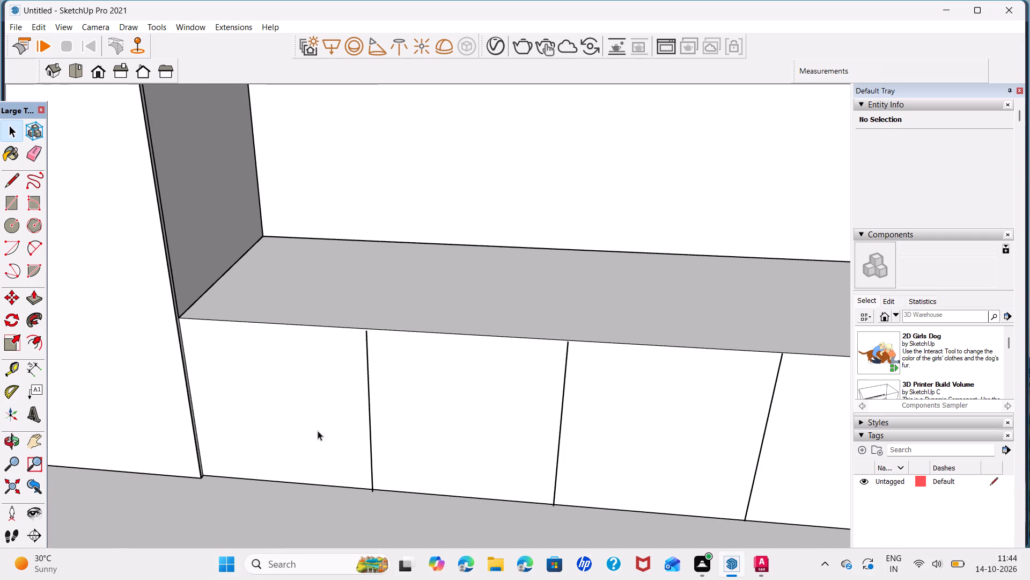
middle_drag(212, 401, 235, 443)
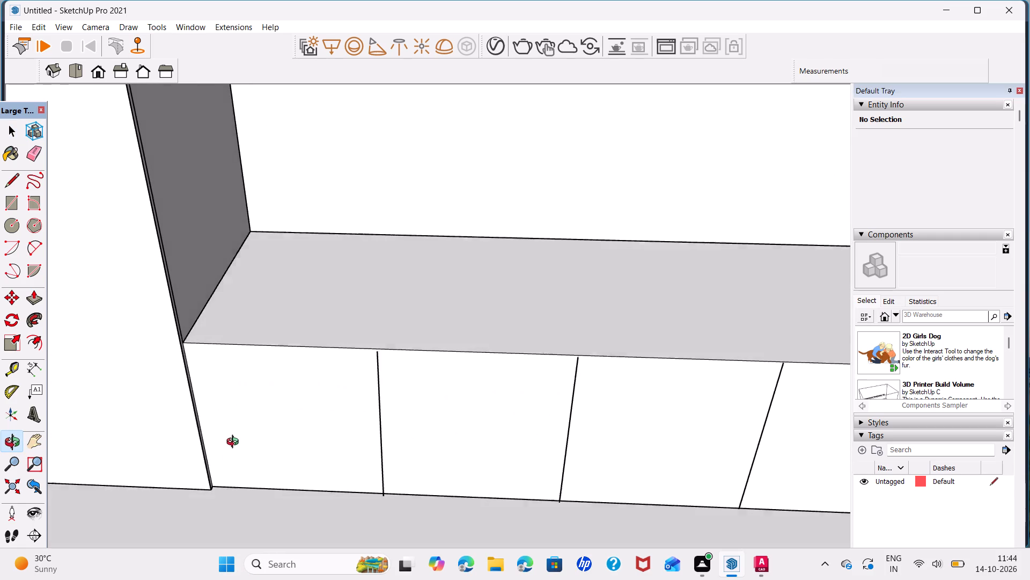
middle_drag(235, 443, 130, 574)
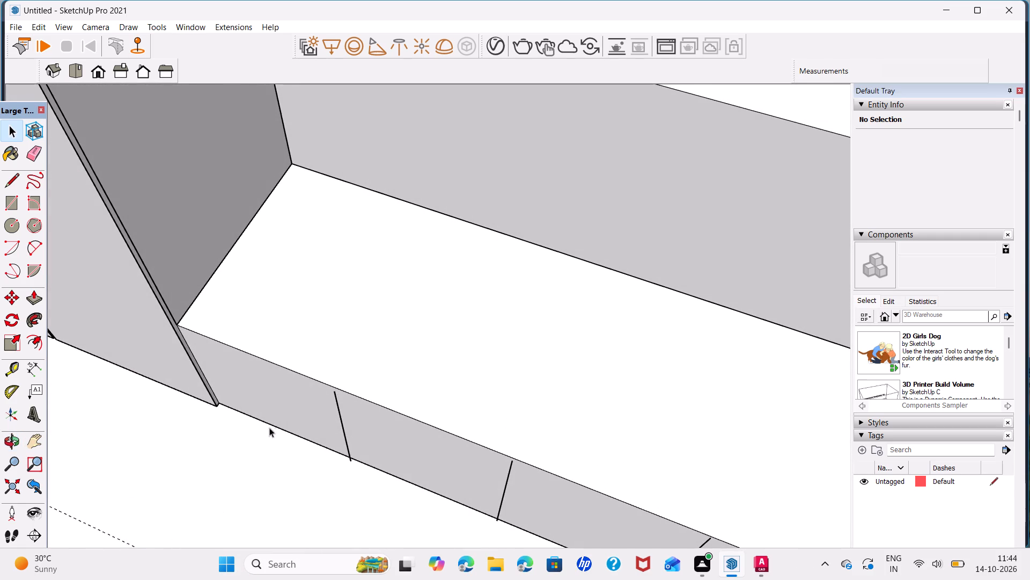
scroll(204, 364, up, 4)
middle_drag(243, 365, 356, 385)
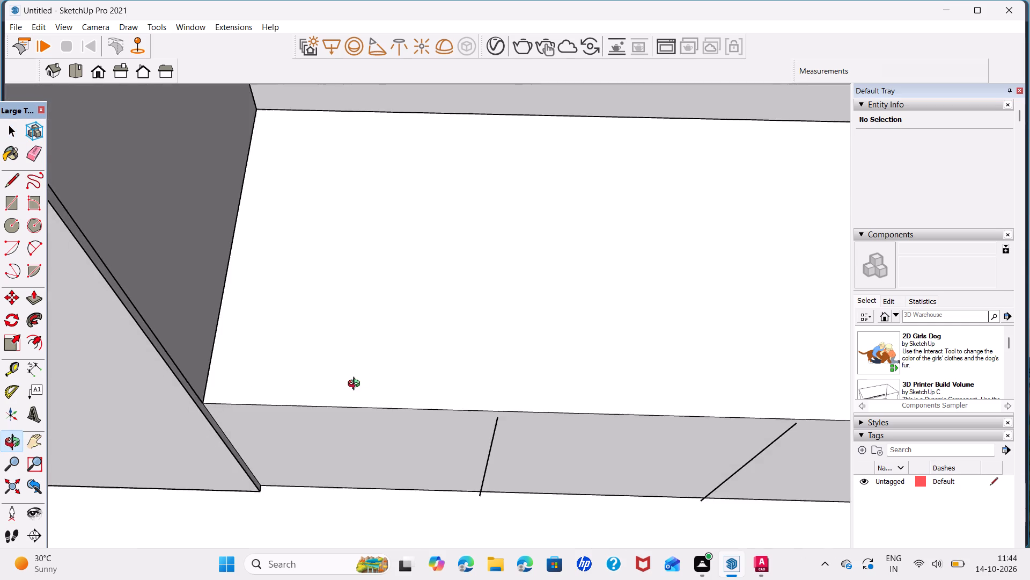
middle_drag(356, 385, 409, 226)
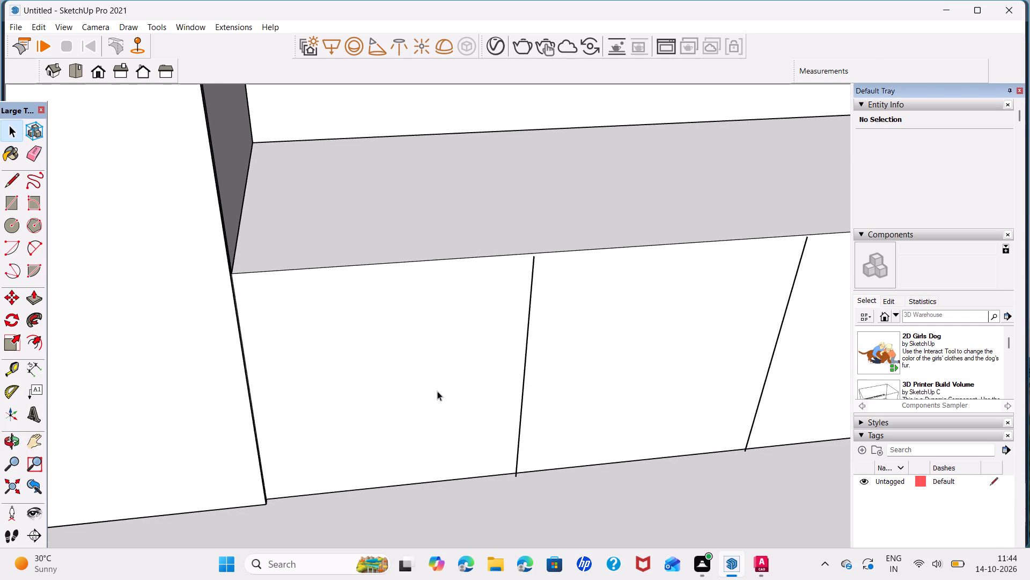
shift+middle_drag(437, 390, 382, 318)
scroll(465, 402, up, 5)
middle_drag(480, 421, 563, 388)
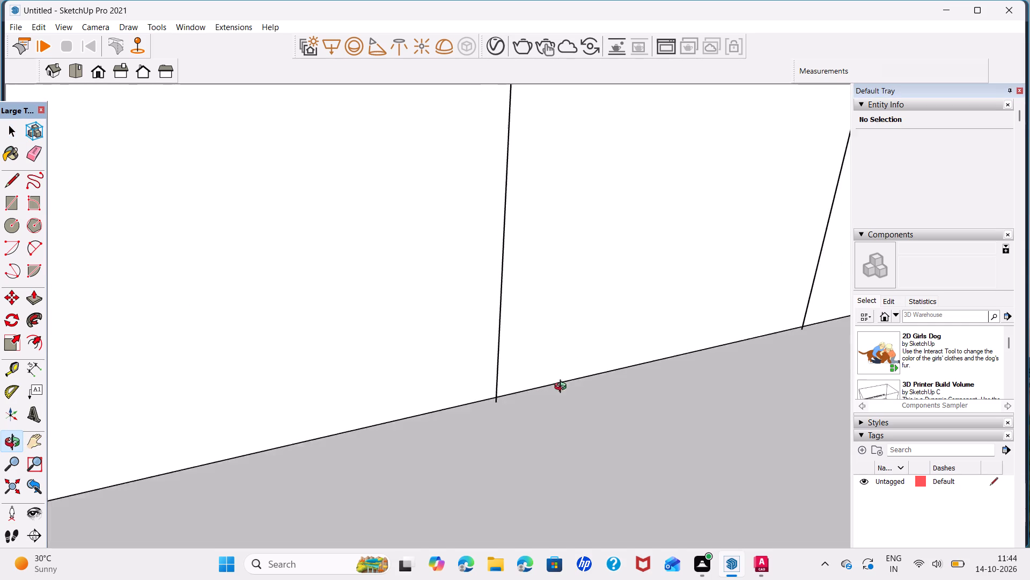
middle_drag(563, 388, 810, 397)
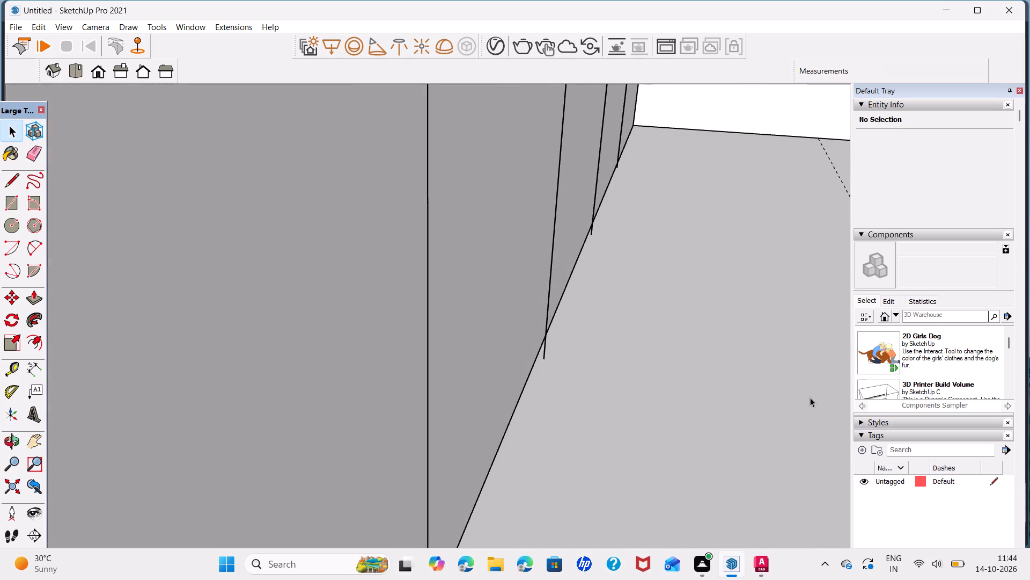
key(ctrl+z)
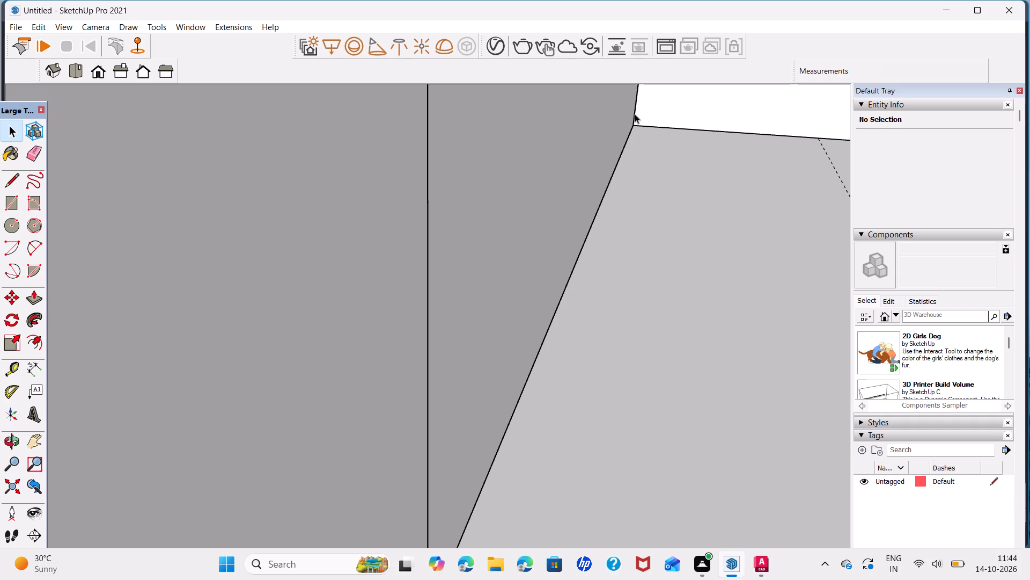
Copy the low cabinet front's 1'6" end edge 6' to the wardrobe-side corner and divide the span into four equal panels.
click(635, 114)
key(m)
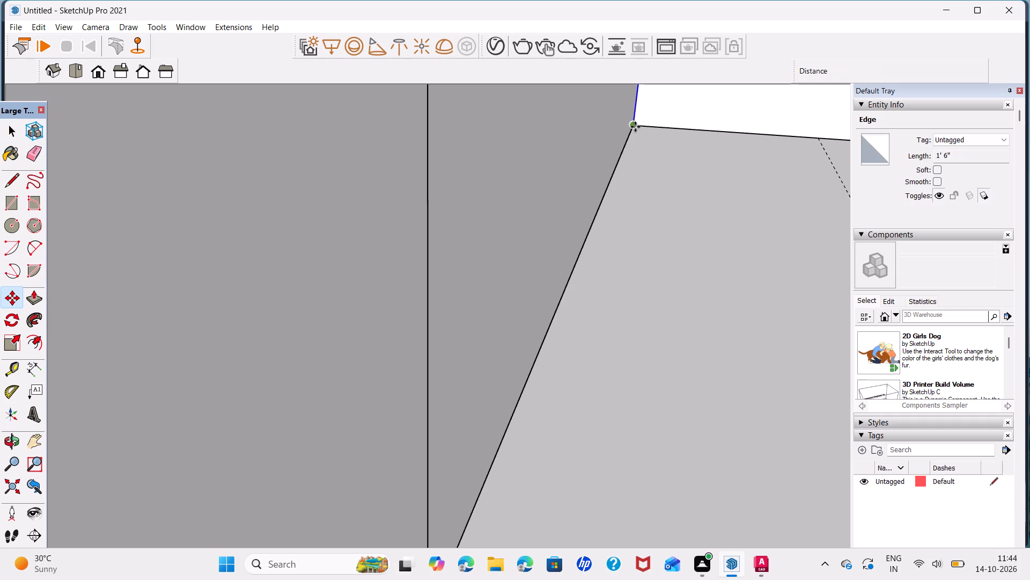
click(635, 127)
scroll(518, 286, down, 5)
middle_drag(539, 328, 254, 482)
scroll(181, 484, up, 3)
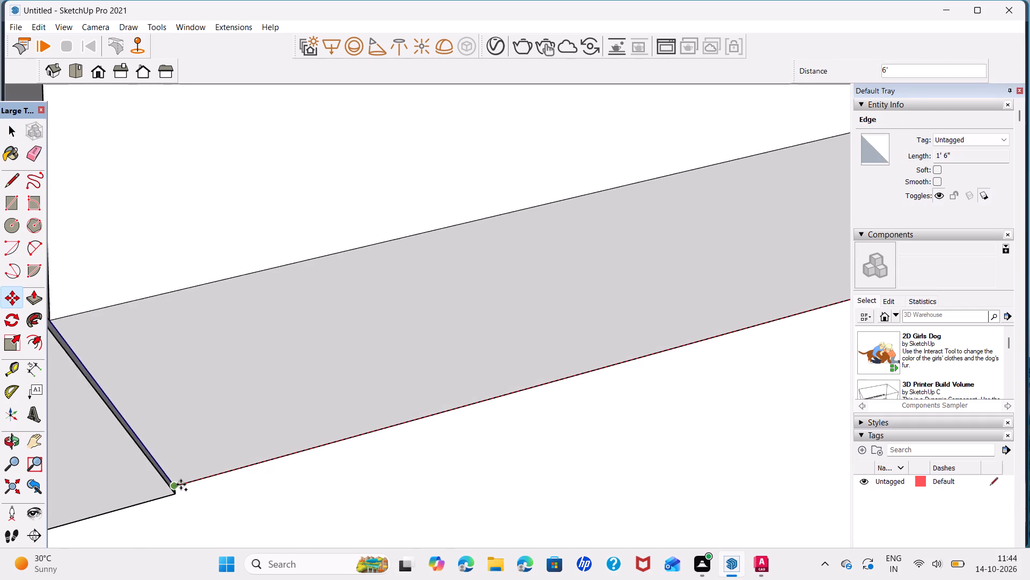
scroll(181, 484, up, 14)
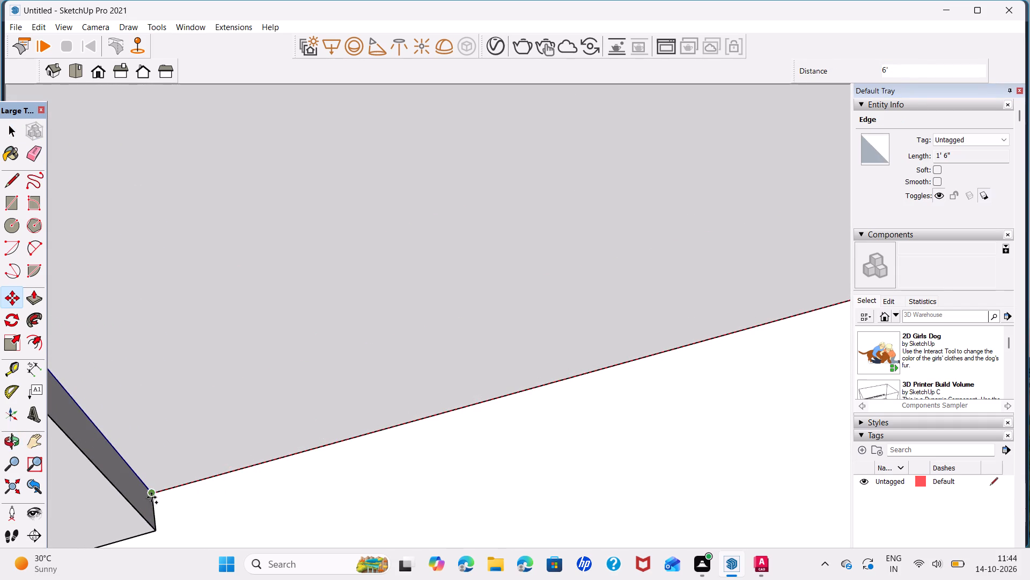
click(154, 497)
text(/4)
key(Return)
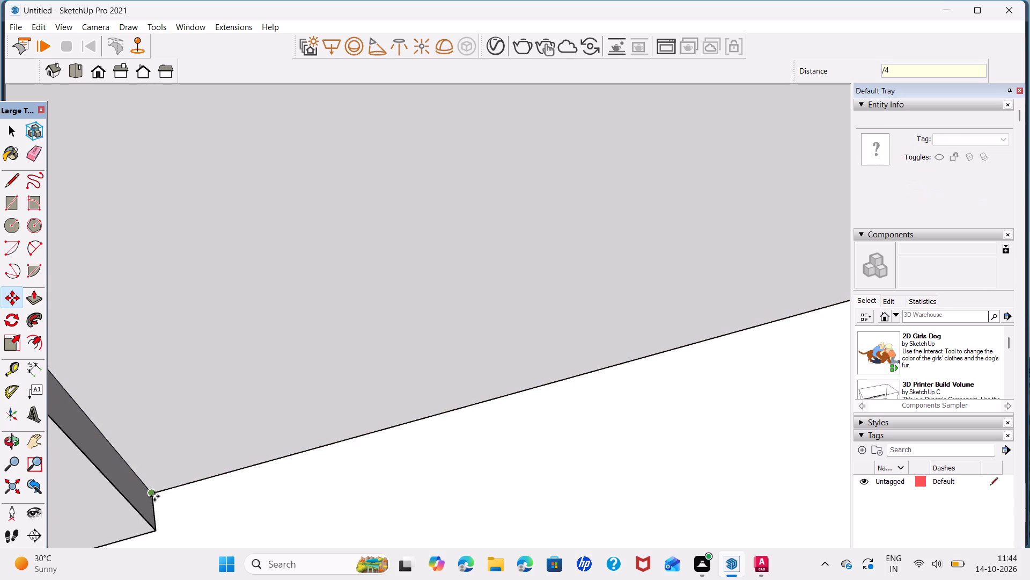
key(Return)
key(space)
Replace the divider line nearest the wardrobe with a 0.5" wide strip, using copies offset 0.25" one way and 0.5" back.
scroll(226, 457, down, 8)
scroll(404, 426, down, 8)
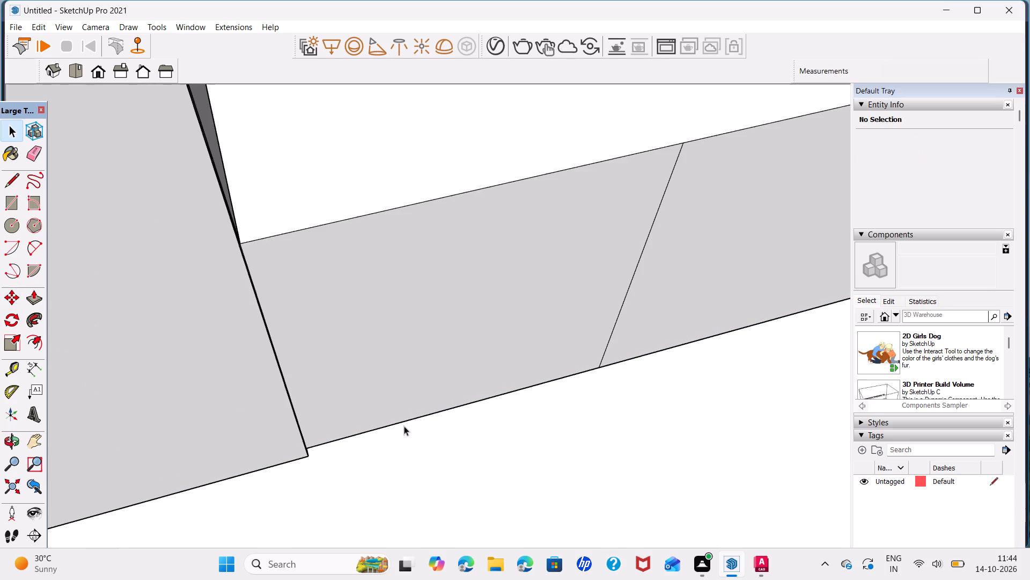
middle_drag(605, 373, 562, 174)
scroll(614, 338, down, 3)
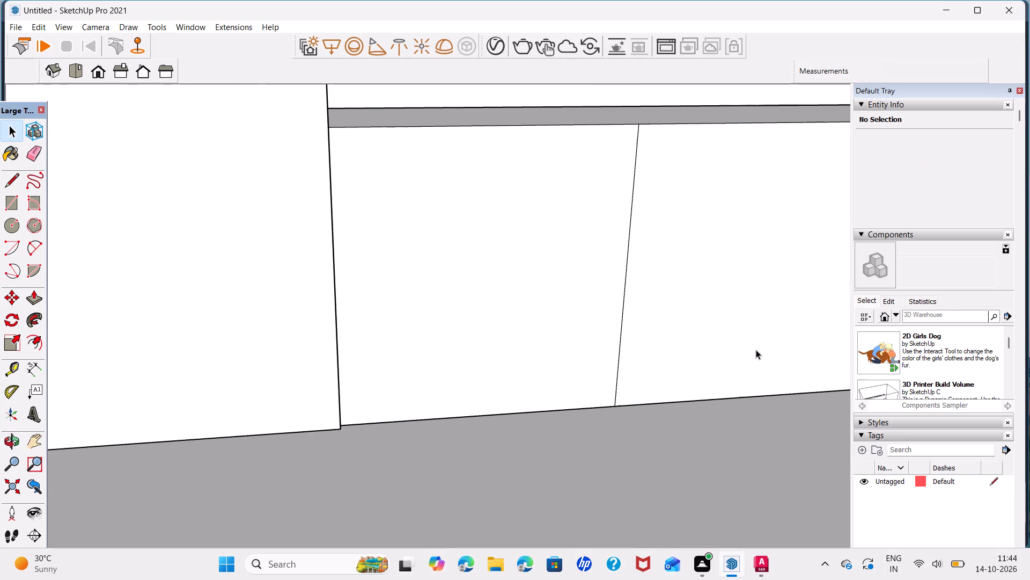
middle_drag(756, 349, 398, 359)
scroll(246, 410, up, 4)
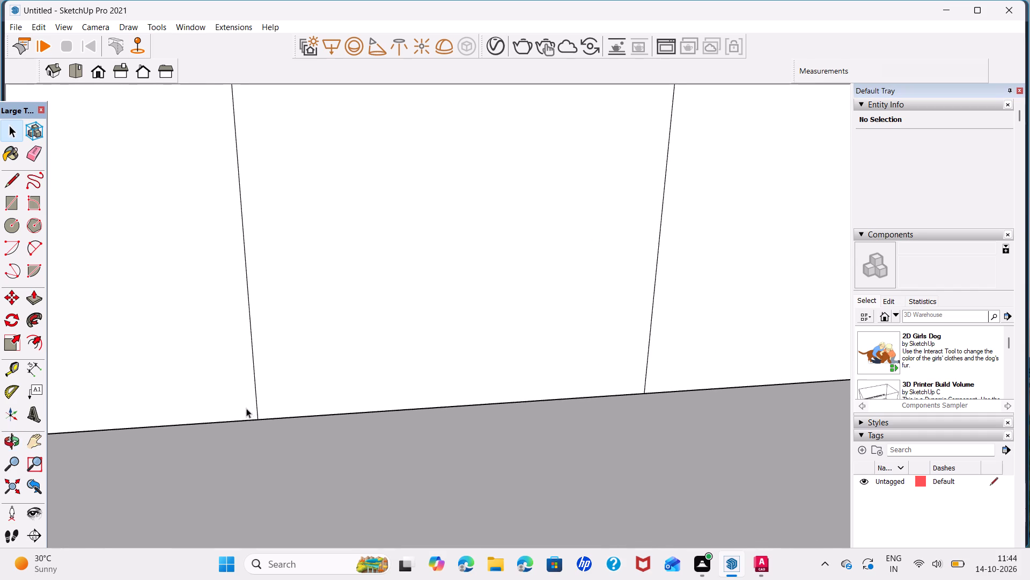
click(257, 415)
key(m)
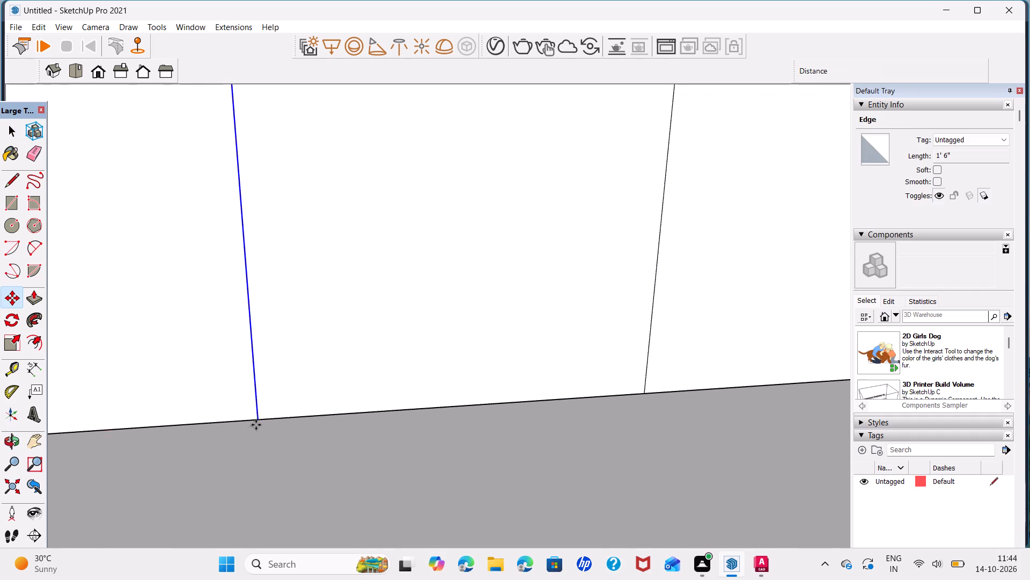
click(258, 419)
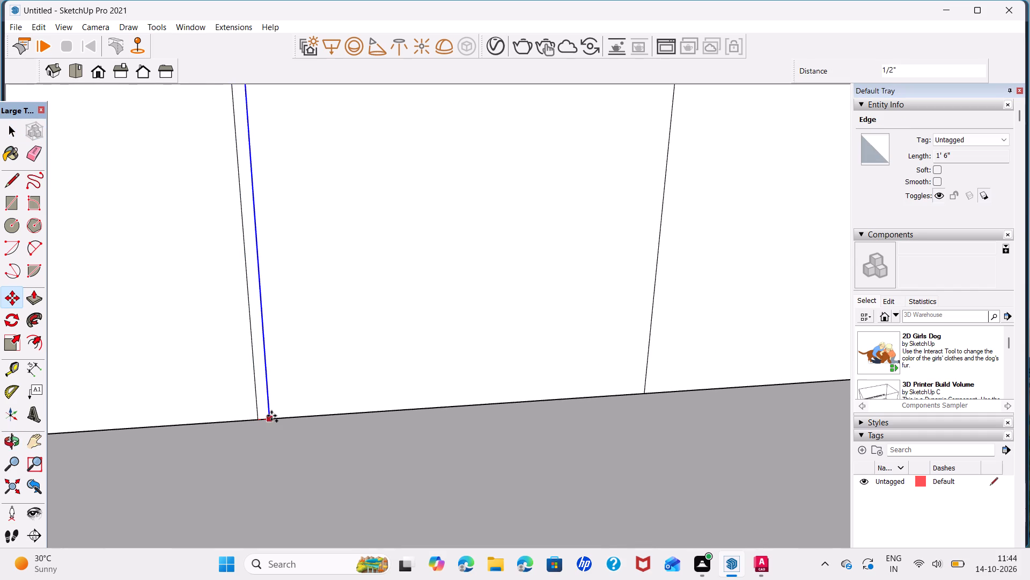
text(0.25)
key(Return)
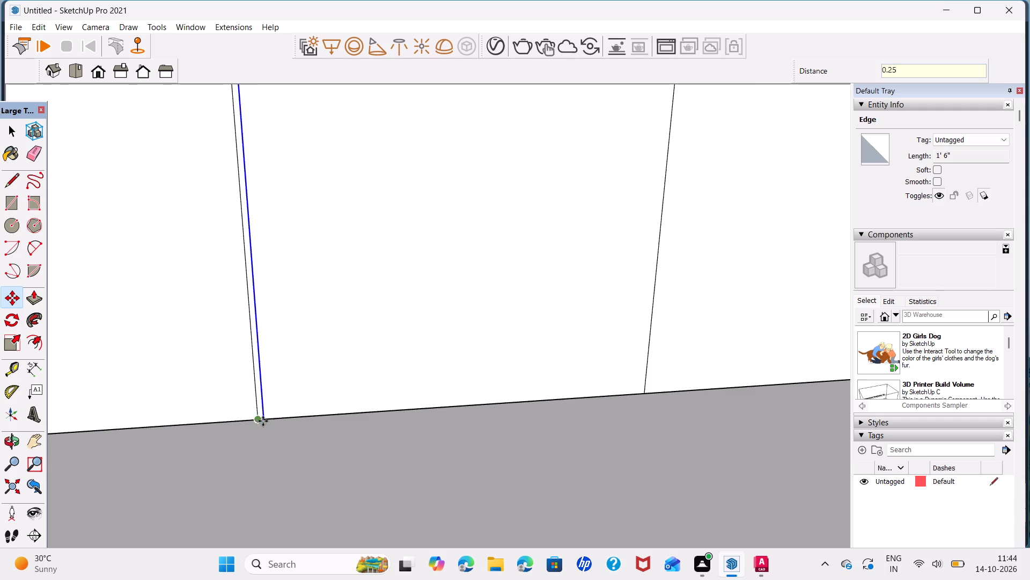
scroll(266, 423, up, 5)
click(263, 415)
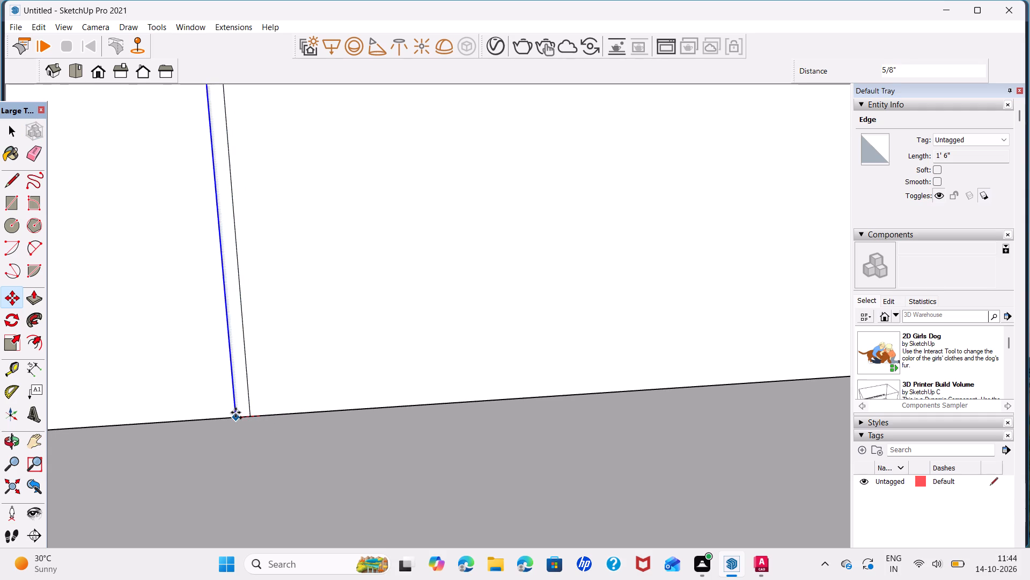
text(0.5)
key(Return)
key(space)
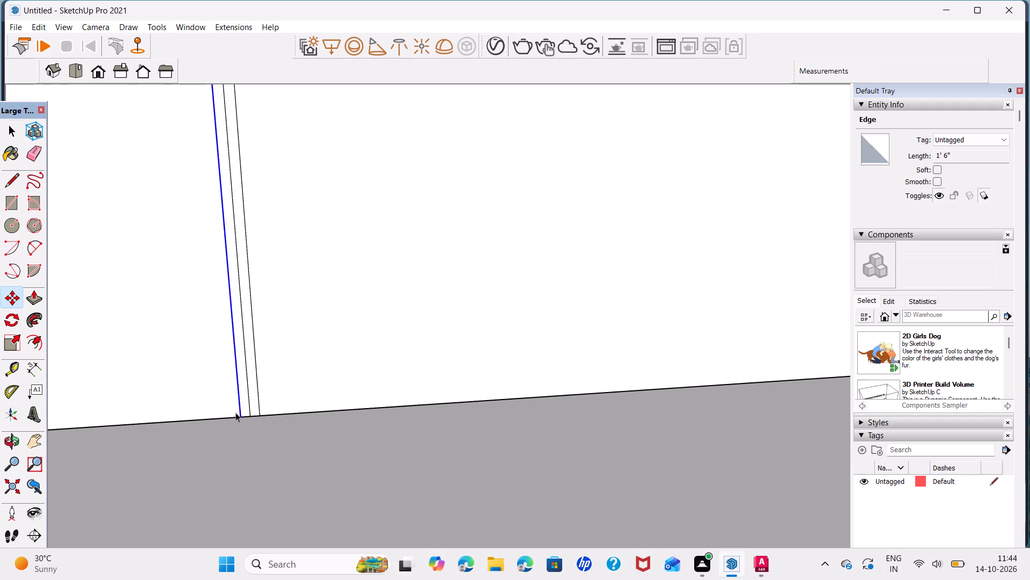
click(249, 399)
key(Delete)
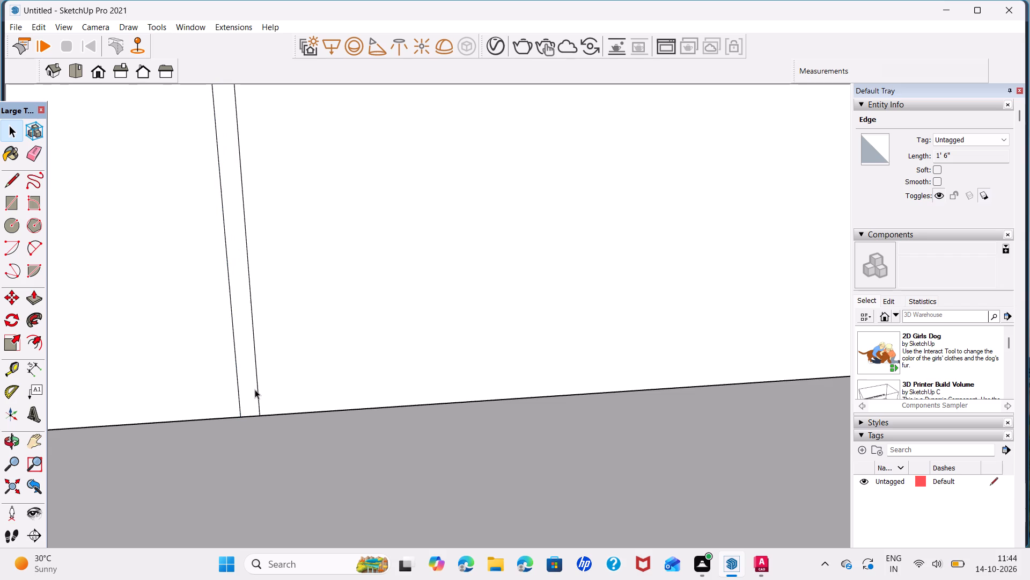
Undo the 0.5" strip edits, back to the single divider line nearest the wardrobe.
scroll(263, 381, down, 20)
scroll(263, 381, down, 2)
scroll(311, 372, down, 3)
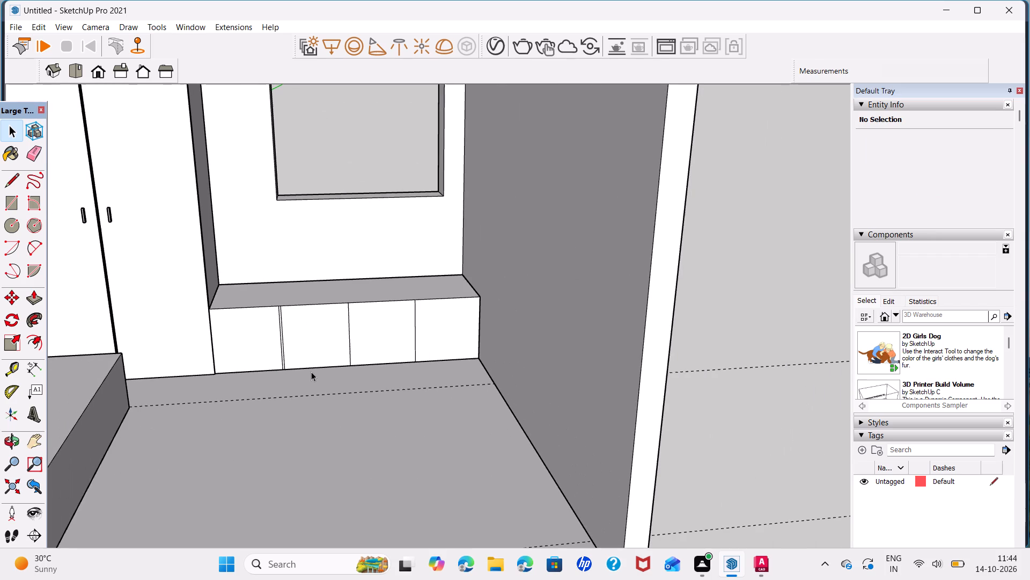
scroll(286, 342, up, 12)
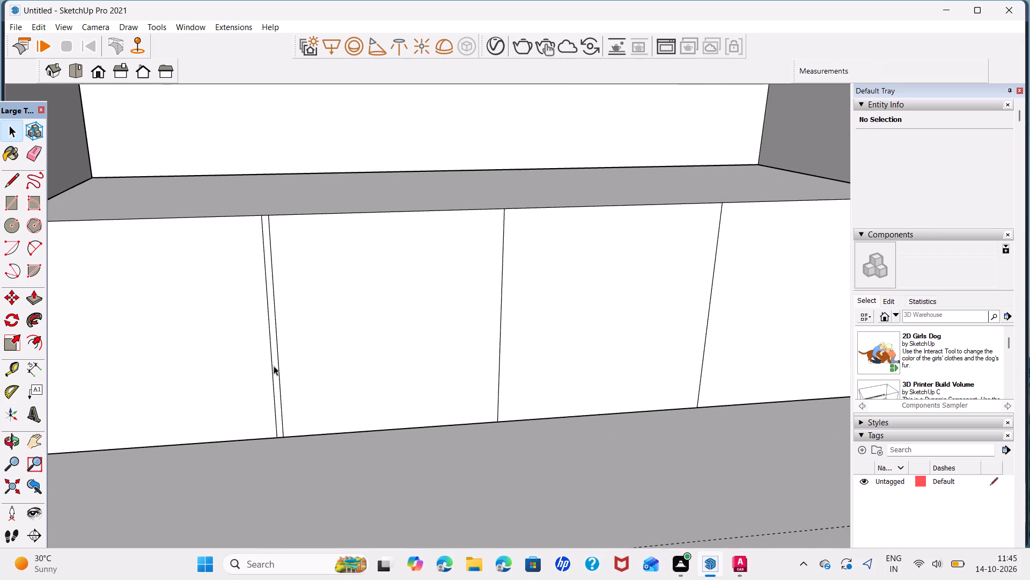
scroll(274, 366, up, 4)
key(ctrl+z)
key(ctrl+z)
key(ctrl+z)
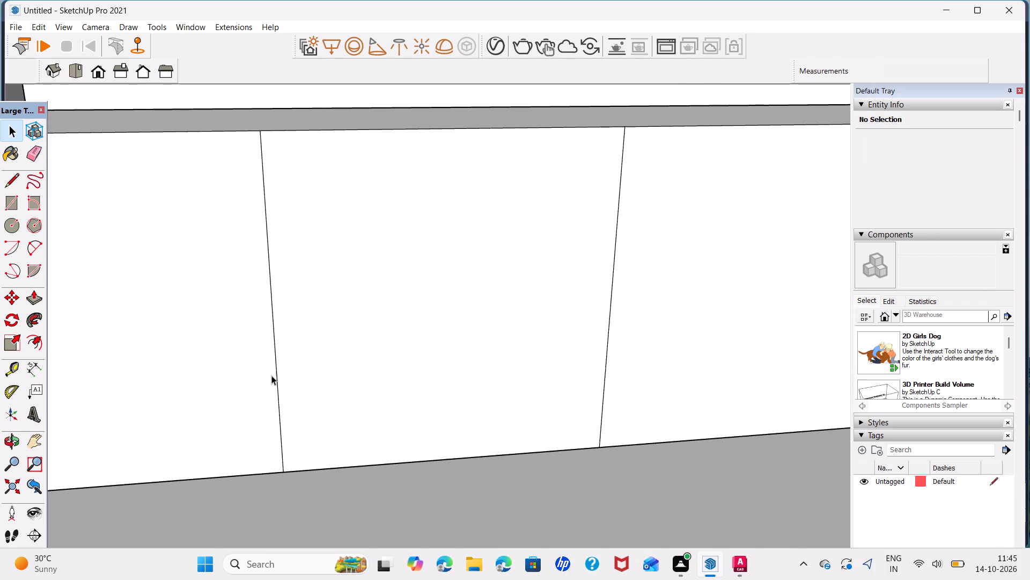
Replace the divider line nearest the wardrobe with a 0.4" wide strip, using copies offset 0.2" one way and 0.4" back.
click(279, 404)
key(m)
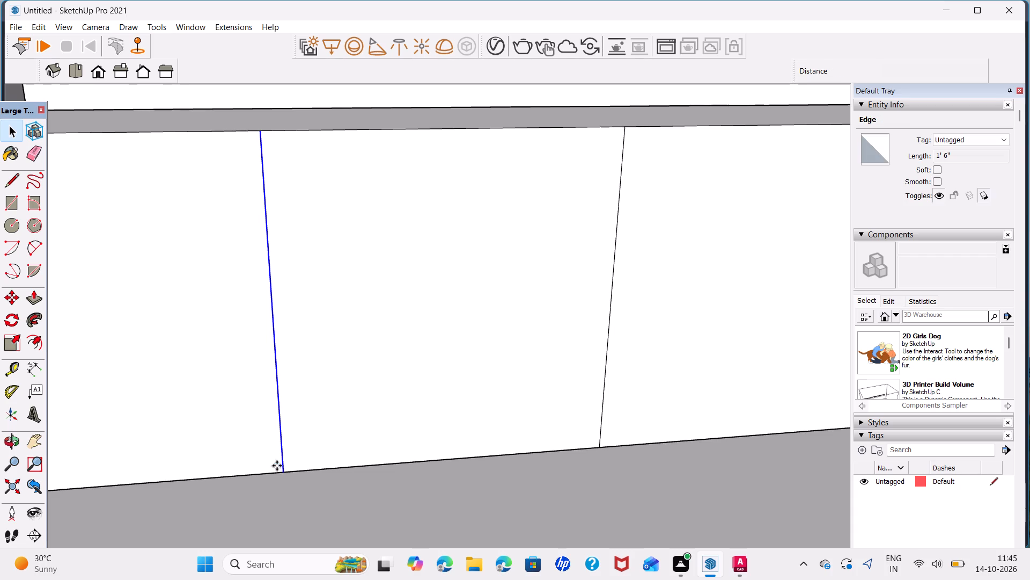
click(282, 473)
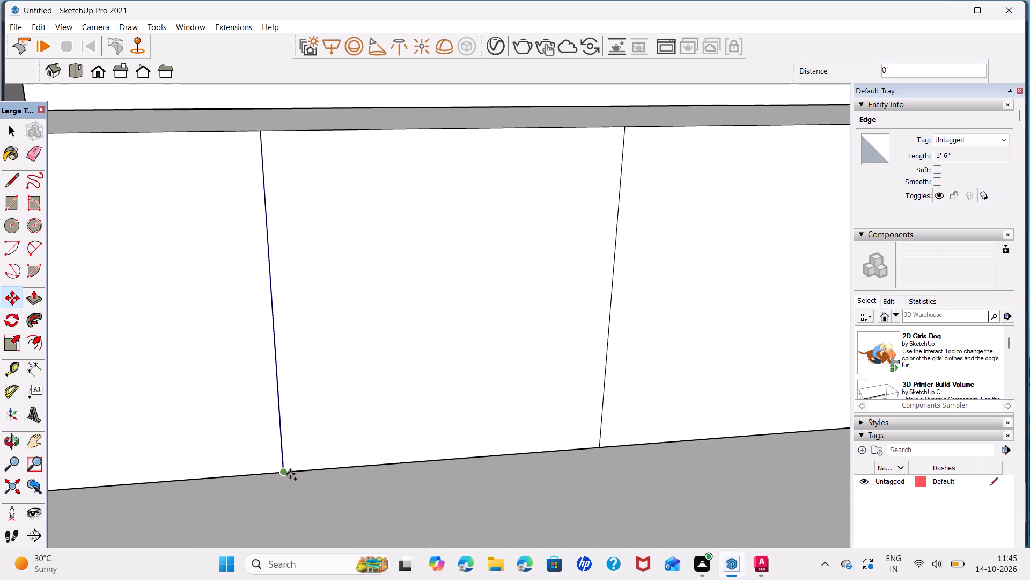
scroll(291, 472, up, 12)
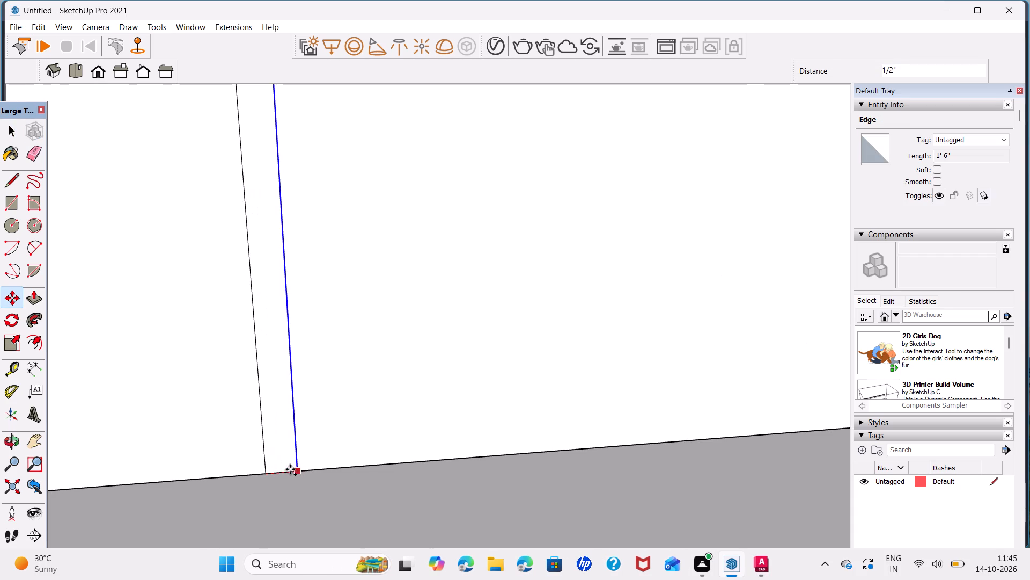
text(0.2)
key(Return)
scroll(273, 473, up, 3)
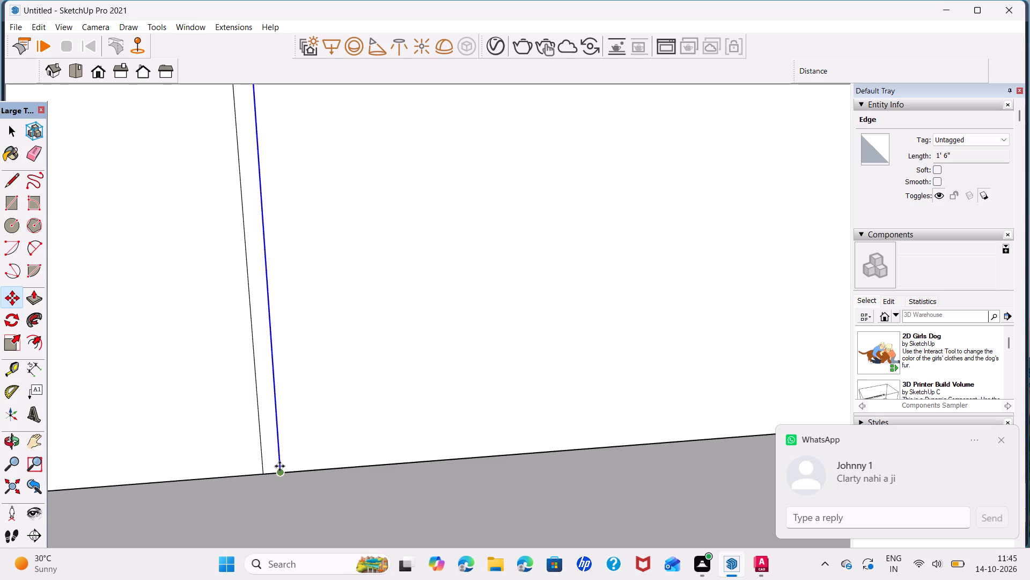
click(279, 474)
text(0.4)
key(Return)
key(space)
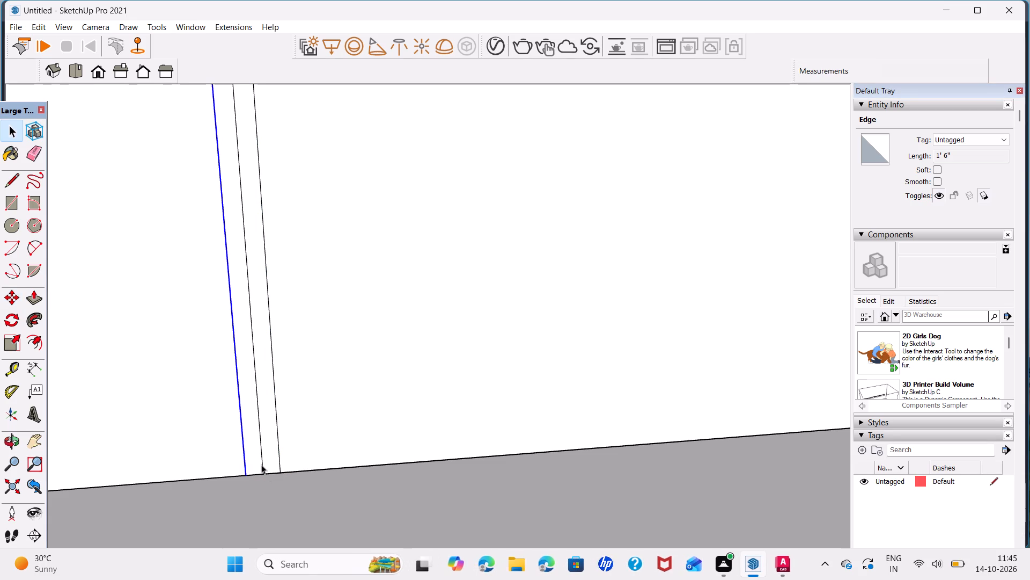
click(261, 464)
key(Delete)
Copy the 0.4" door-gap strip 1'6" along the low cabinet front onto the middle divider line.
click(258, 470)
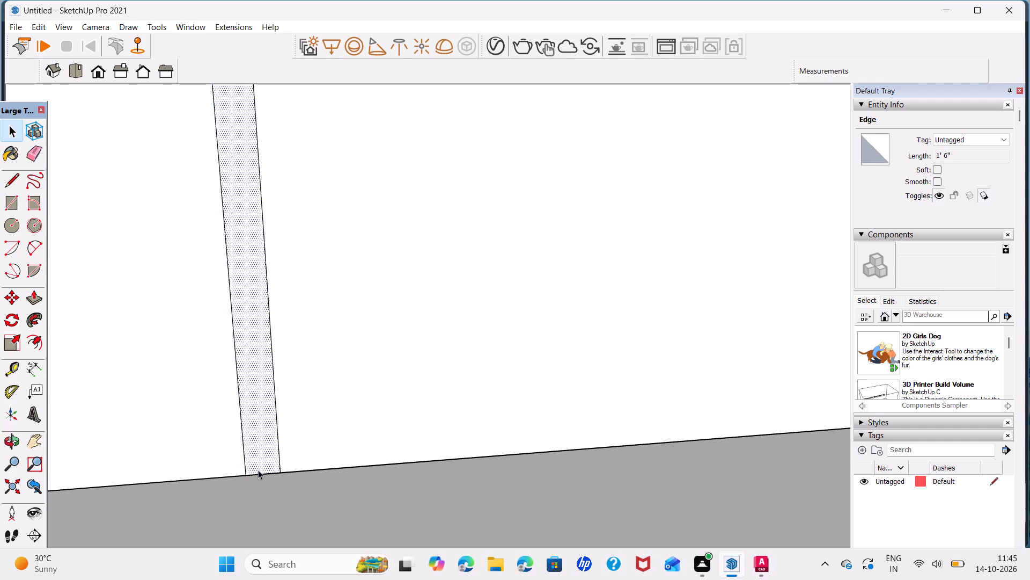
key(m)
click(268, 476)
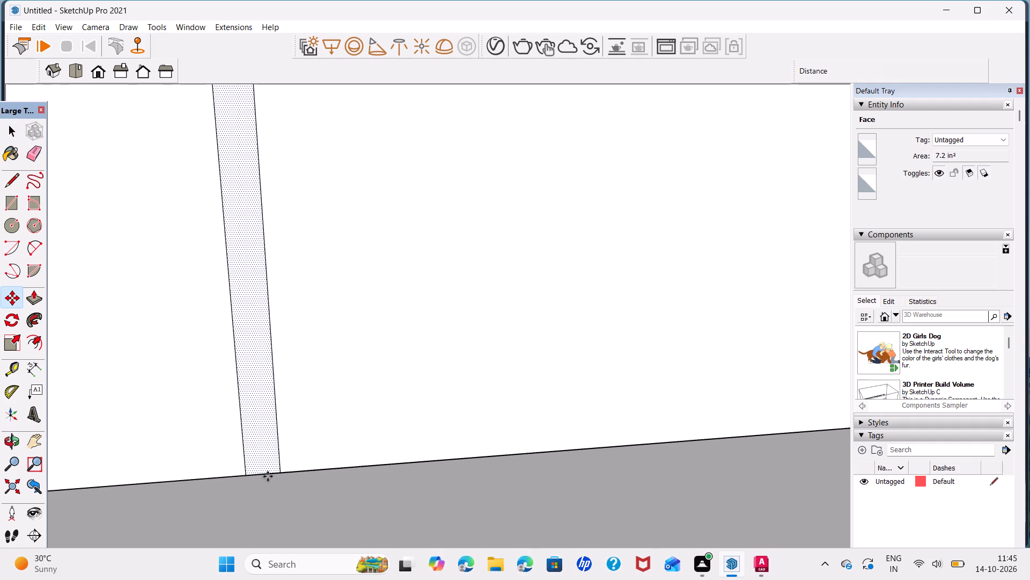
scroll(479, 447, down, 6)
scroll(575, 441, down, 6)
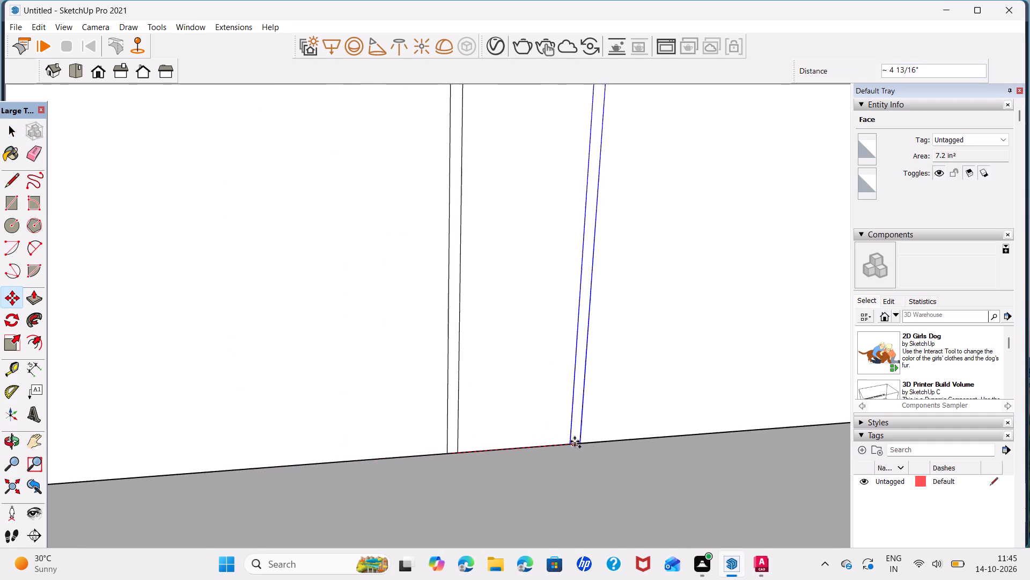
middle_drag(587, 438, 43, 490)
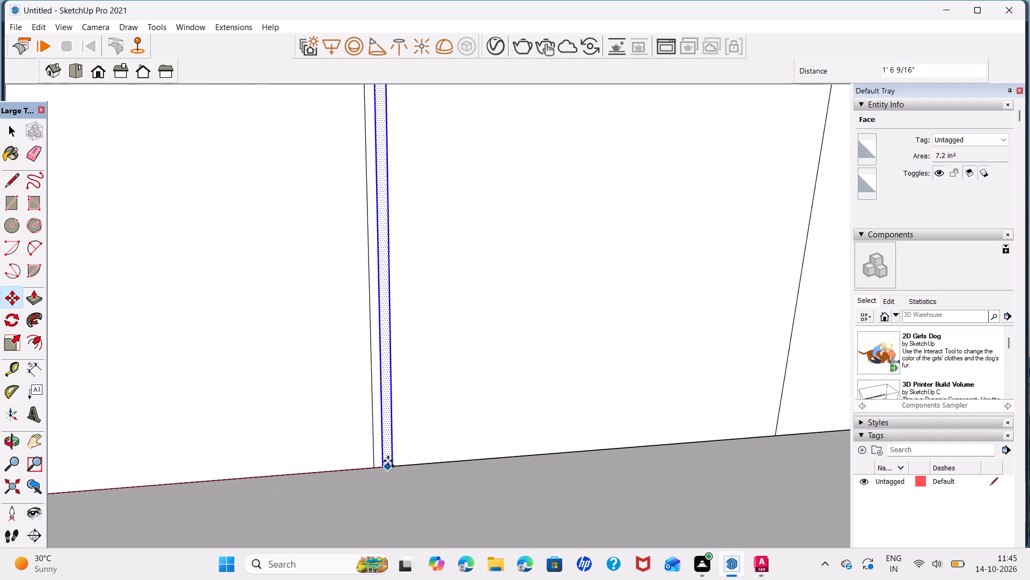
scroll(373, 467, up, 11)
click(374, 468)
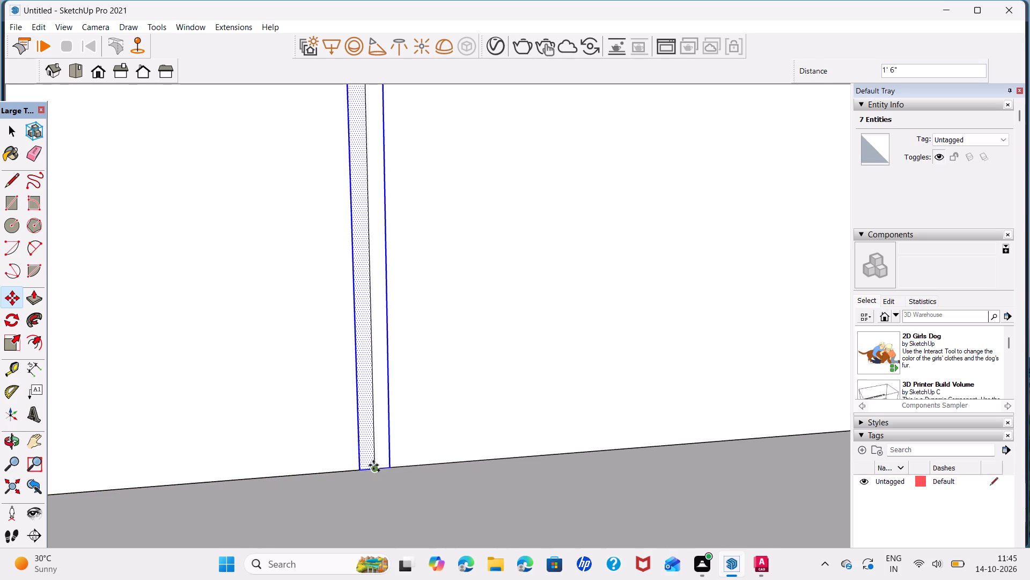
Copy the door-gap strip another 1'6" onto the divider line farthest from the wardrobe.
click(373, 465)
scroll(528, 436, down, 8)
shift+middle_drag(403, 458, 359, 458)
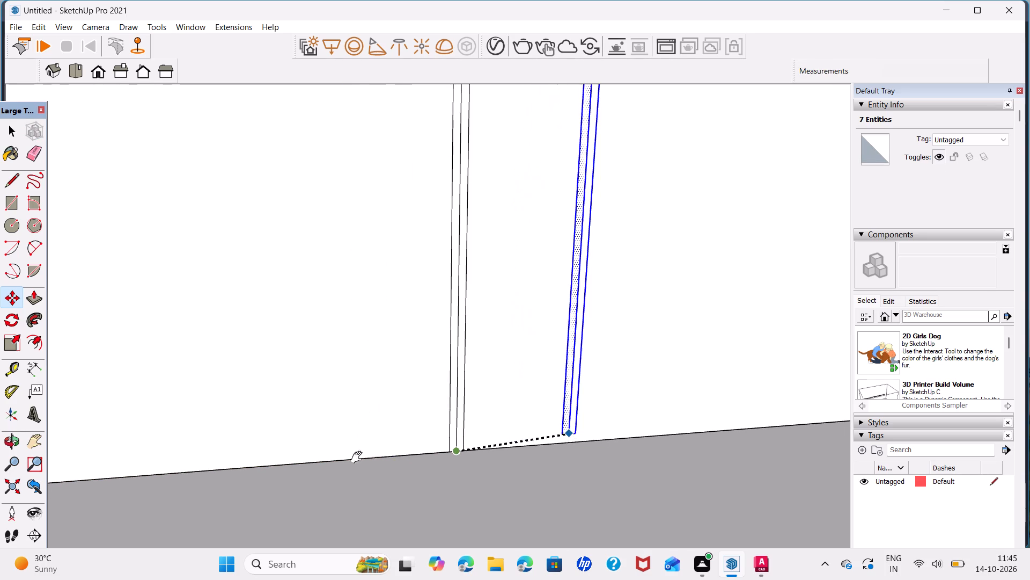
shift+middle_drag(359, 458, 0, 465)
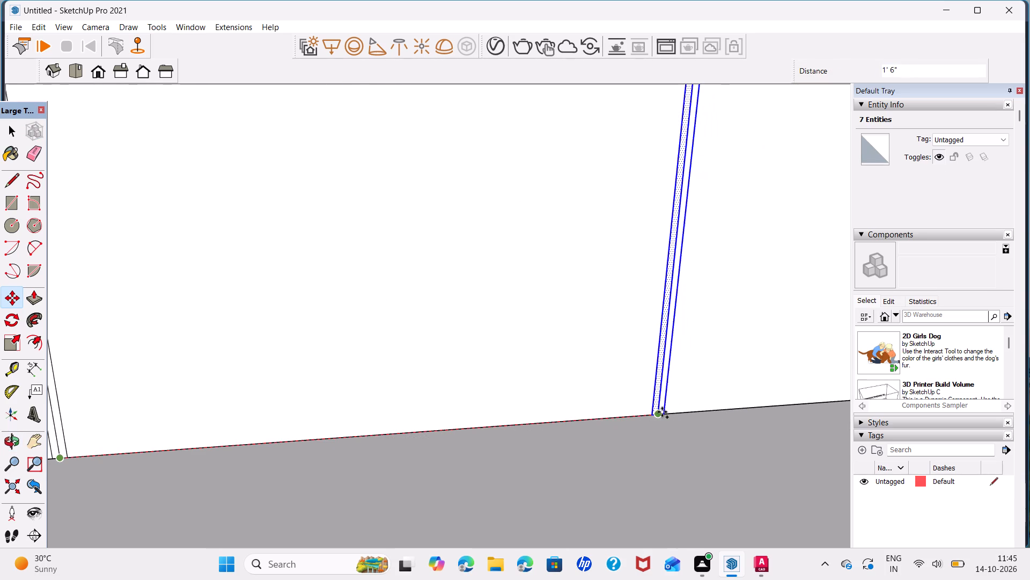
scroll(660, 415, up, 4)
click(653, 409)
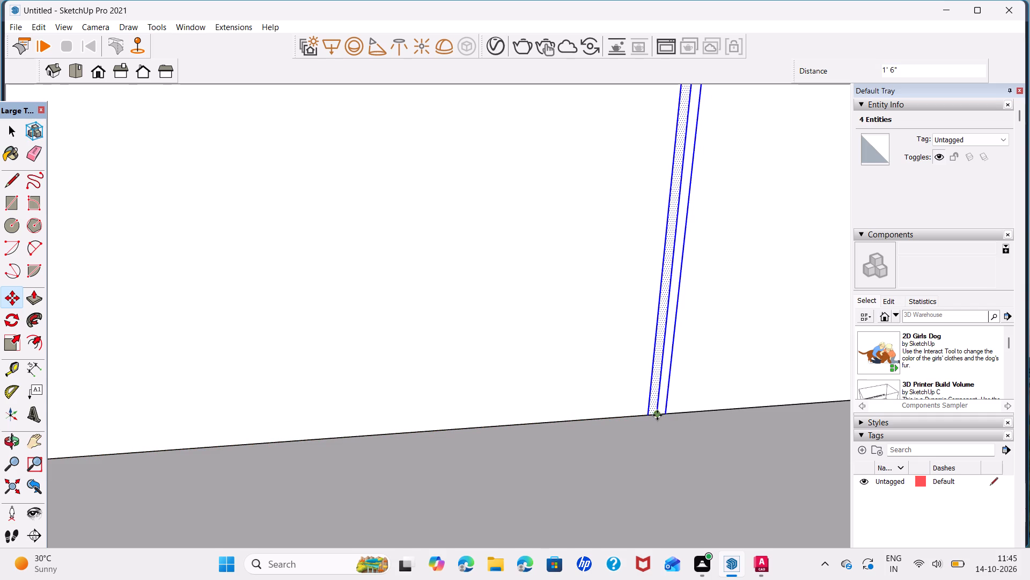
click(657, 415)
scroll(705, 403, down, 20)
scroll(705, 403, down, 1)
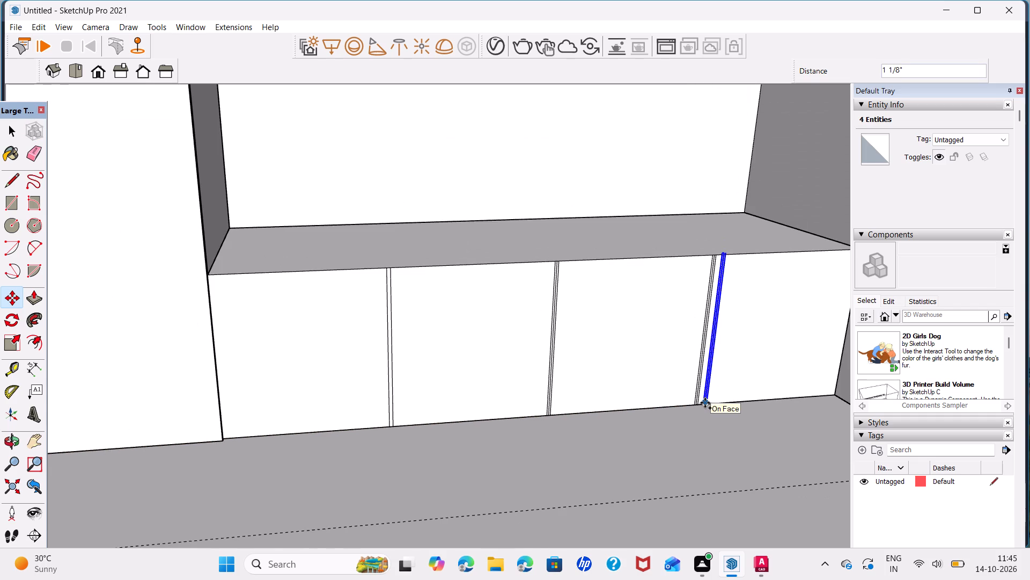
key(space)
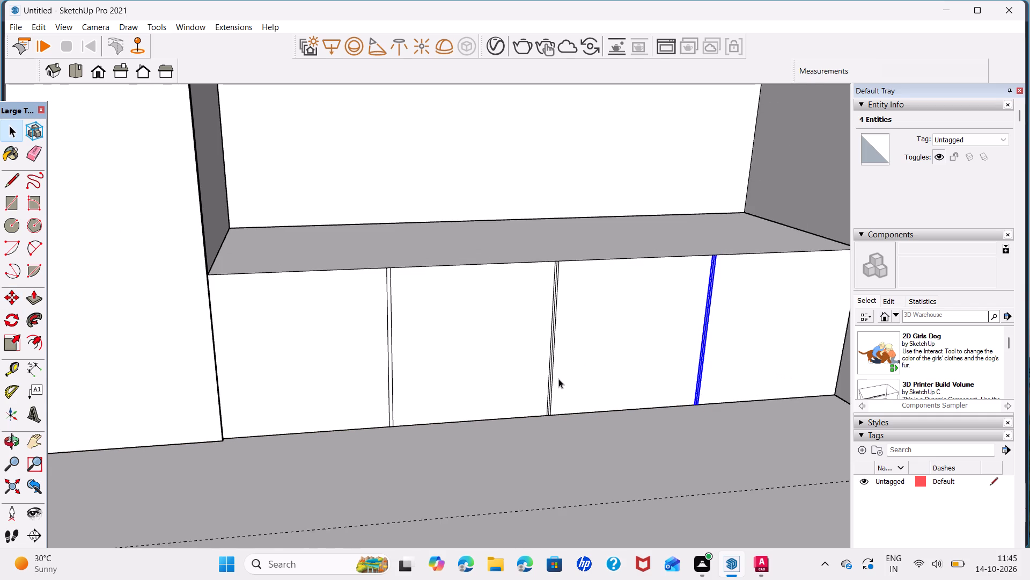
Delete the original divider lines inside the middle strip and the strip farthest from the wardrobe.
scroll(563, 378, up, 6)
click(540, 383)
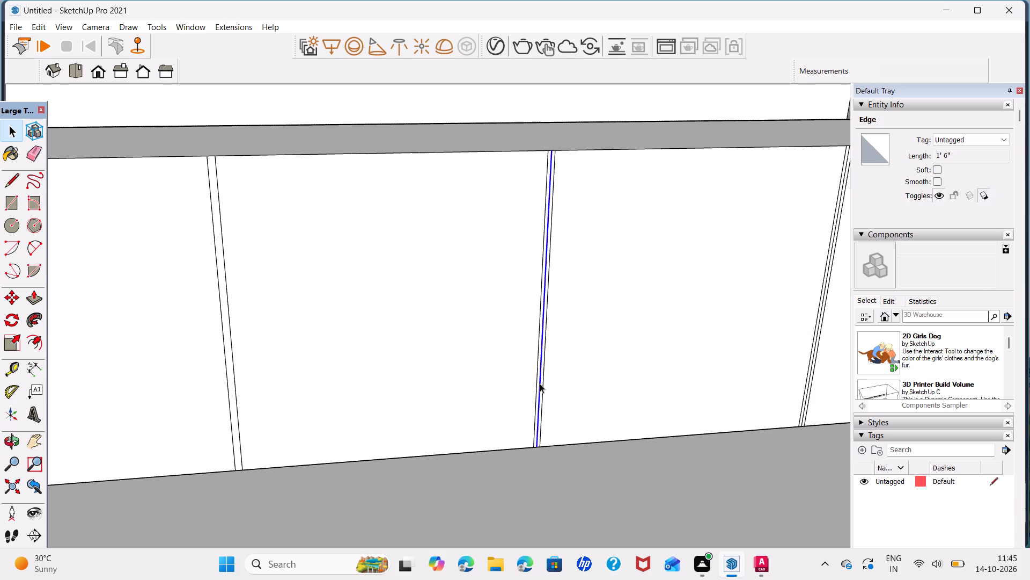
key(Delete)
click(807, 401)
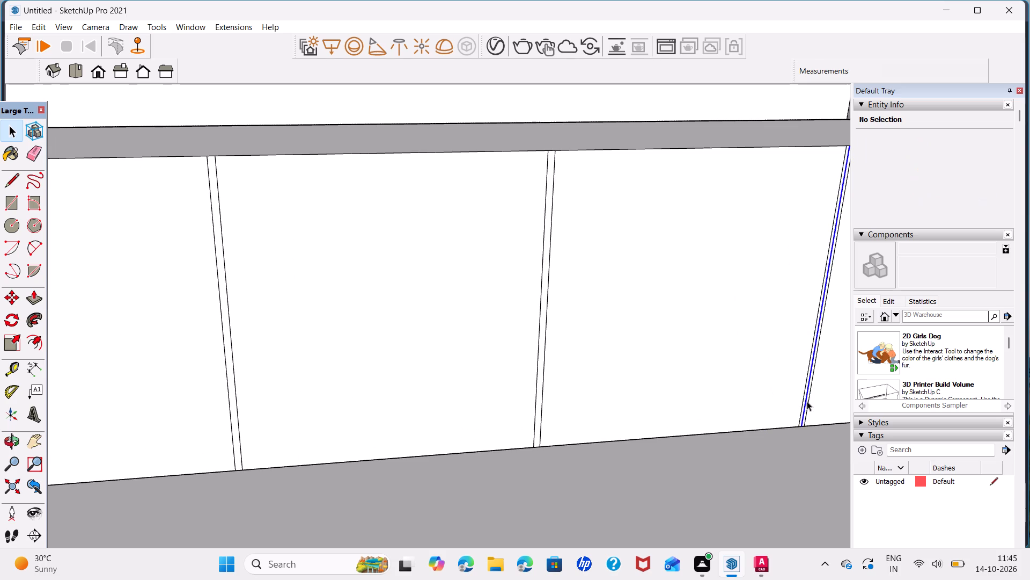
key(Delete)
Check which geometry is connected to the low cabinet and to the tall wardrobe doors.
scroll(573, 425, down, 11)
middle_drag(407, 401, 367, 382)
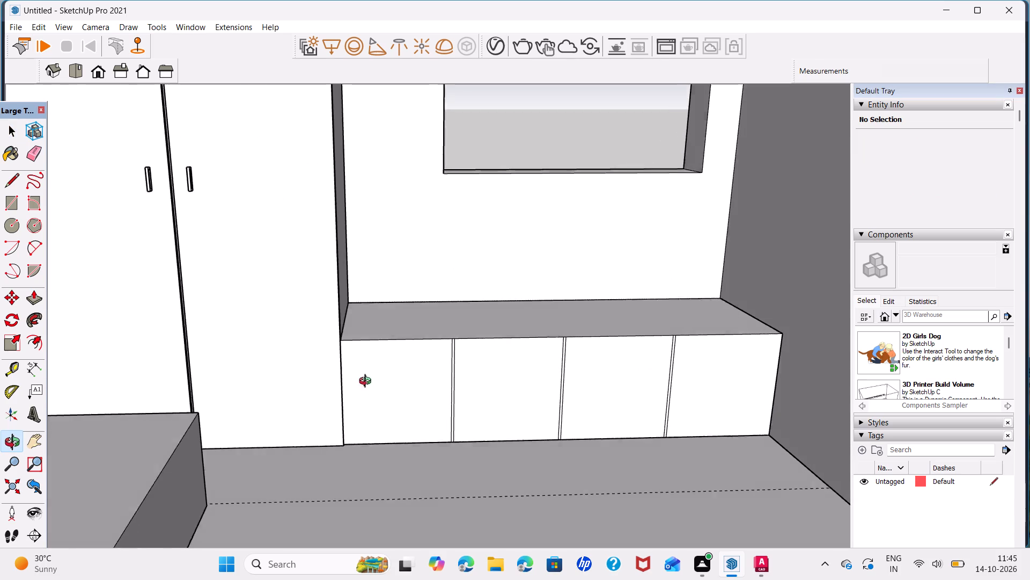
middle_drag(367, 382, 363, 379)
triple_click(375, 384)
right_click(377, 387)
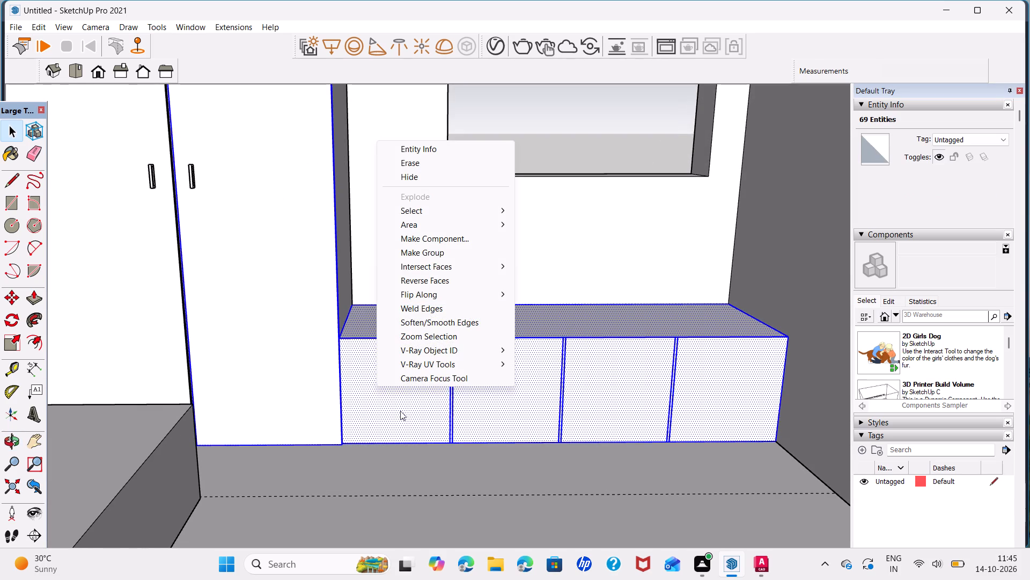
scroll(420, 416, down, 9)
click(620, 98)
scroll(428, 316, down, 5)
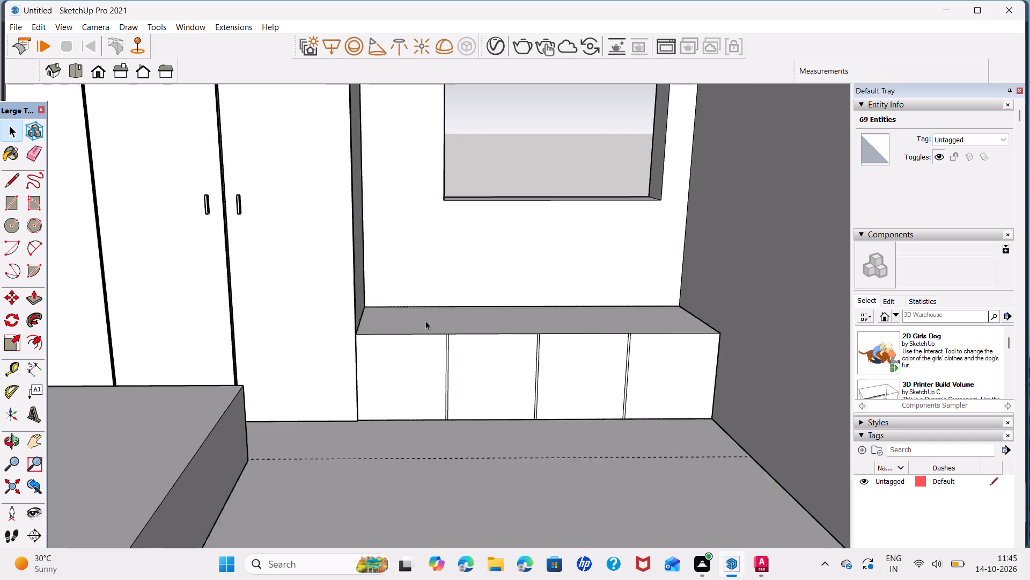
scroll(425, 321, down, 2)
triple_click(430, 339)
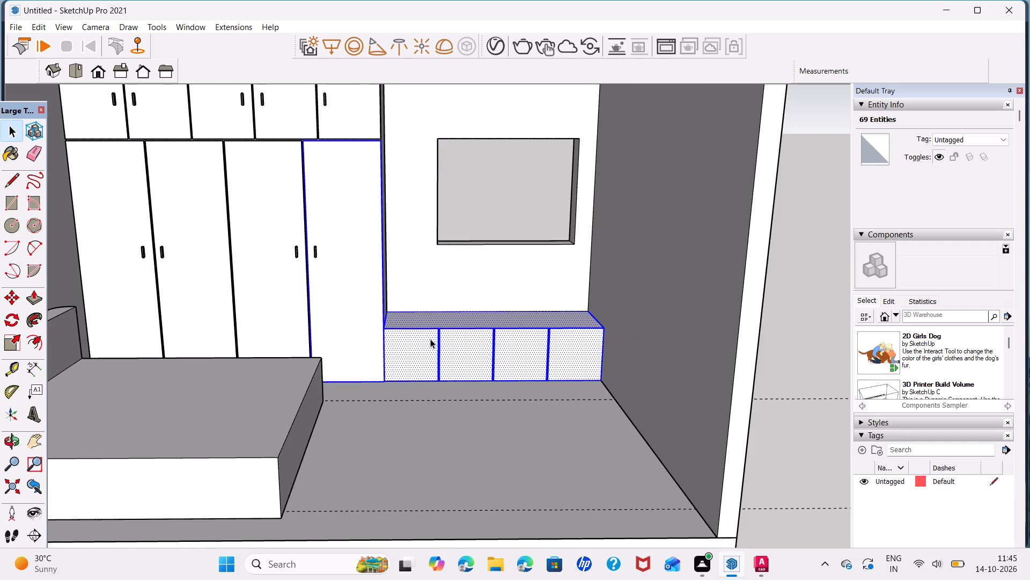
click(268, 329)
triple_click(268, 329)
click(268, 329)
click(268, 329)
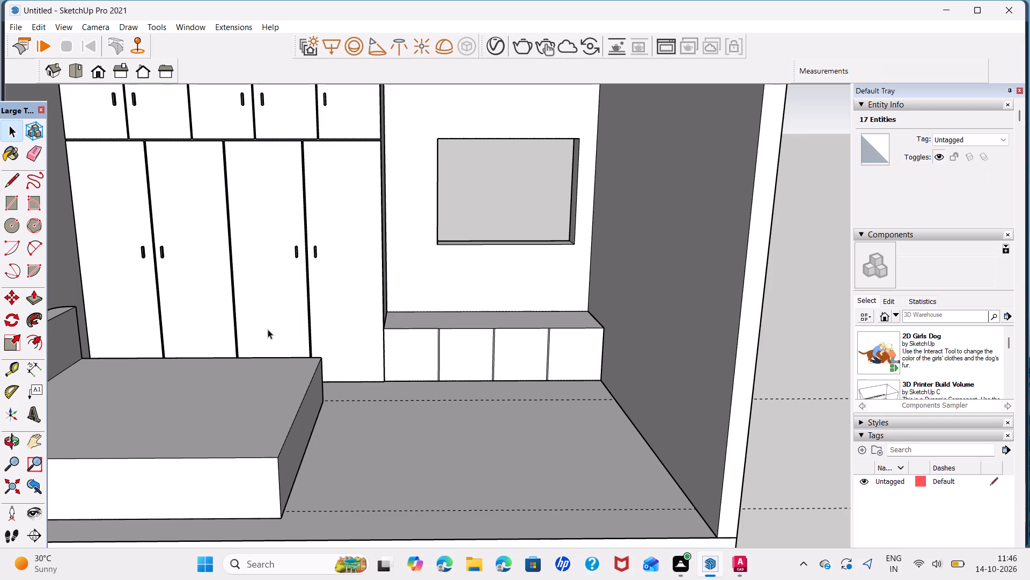
triple_click(134, 324)
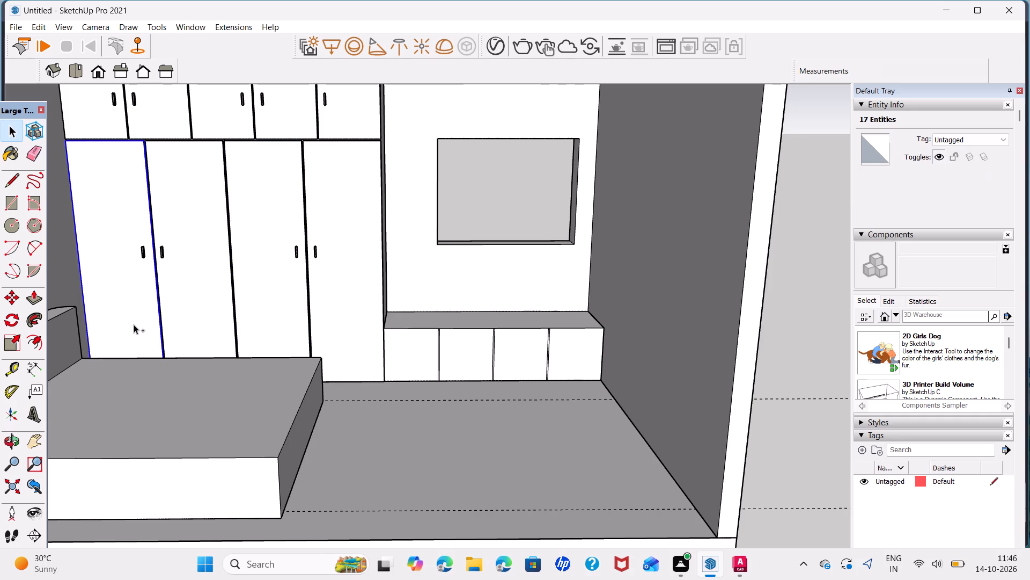
ctrl+double_click(189, 317)
ctrl+triple_click(189, 317)
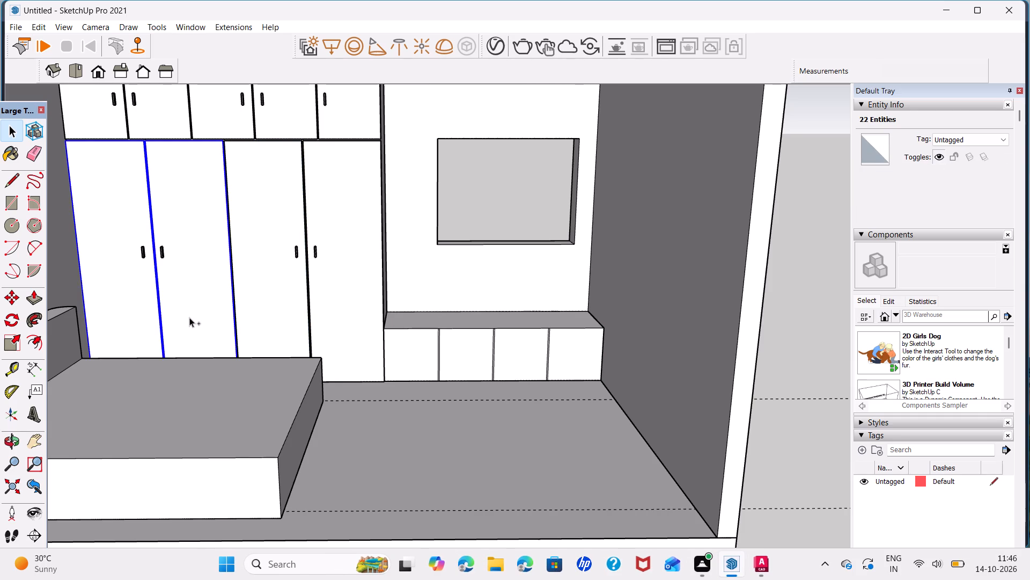
ctrl+triple_click(283, 322)
ctrl+triple_click(375, 340)
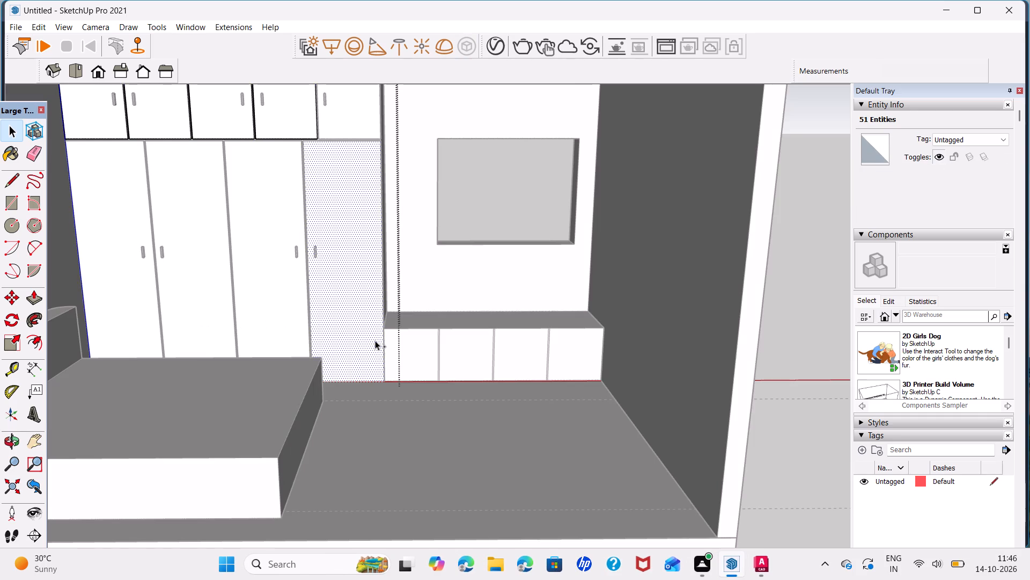
click(512, 196)
Group the low cabinet together with all the geometry connected to it.
triple_click(432, 361)
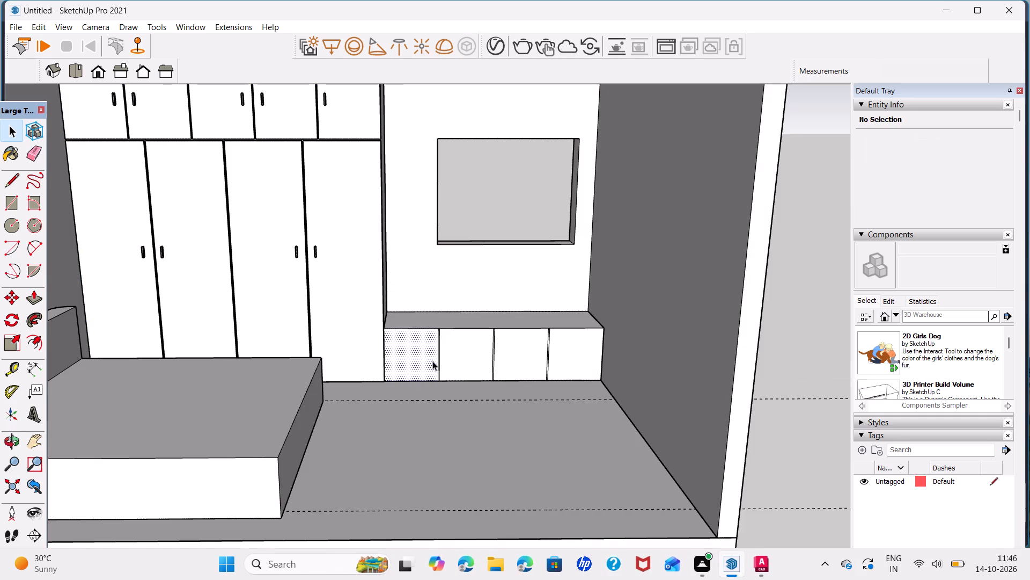
right_click(432, 361)
click(502, 227)
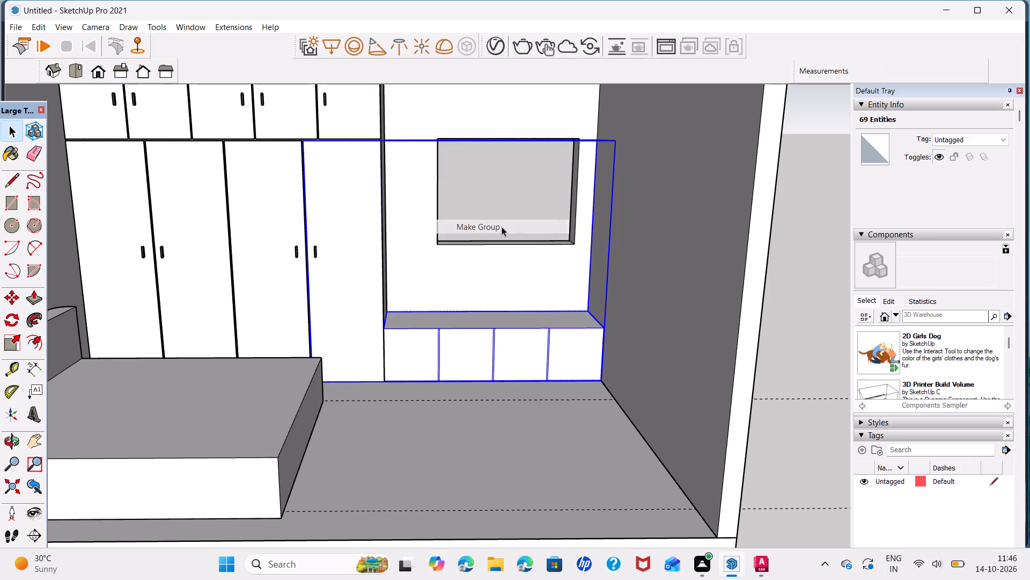
scroll(430, 350, up, 3)
click(504, 168)
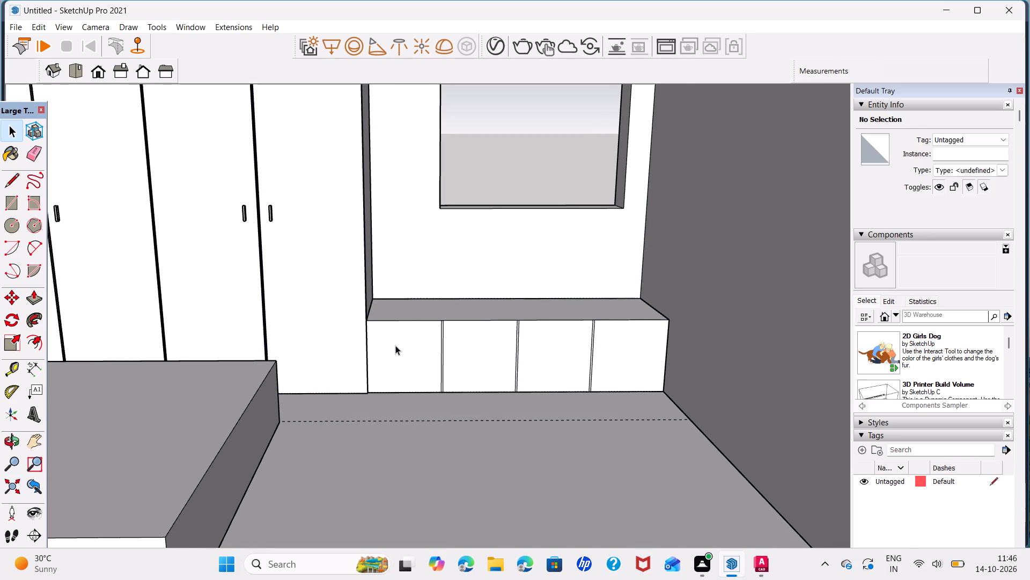
Inside the low cabinet group, copy the front's wardrobe-side vertical edge 0.5" inward to mark an end strip.
scroll(395, 345, up, 2)
middle_drag(406, 359, 403, 343)
scroll(379, 363, up, 5)
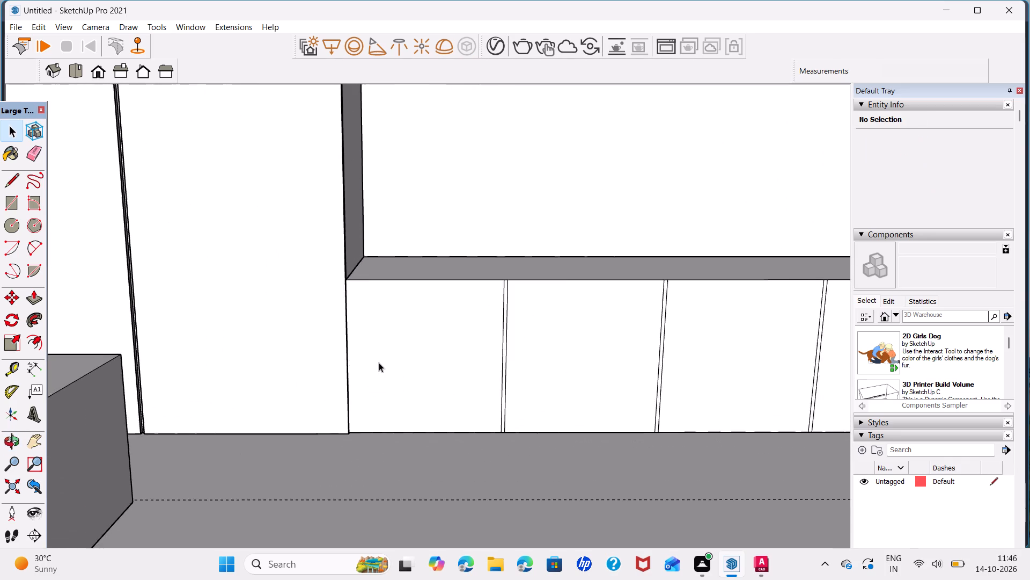
scroll(379, 363, up, 1)
scroll(344, 314, up, 10)
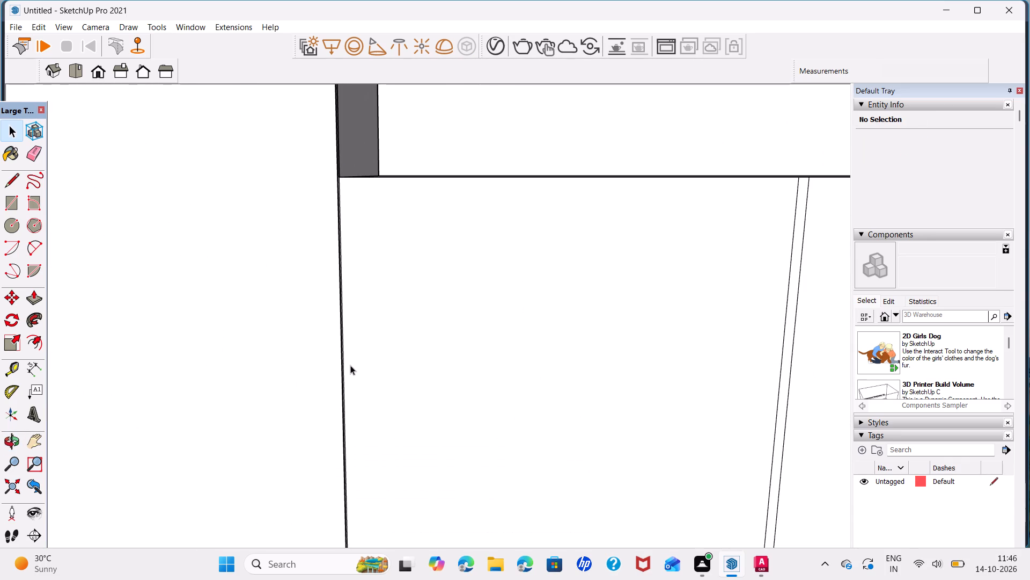
middle_drag(402, 367, 325, 250)
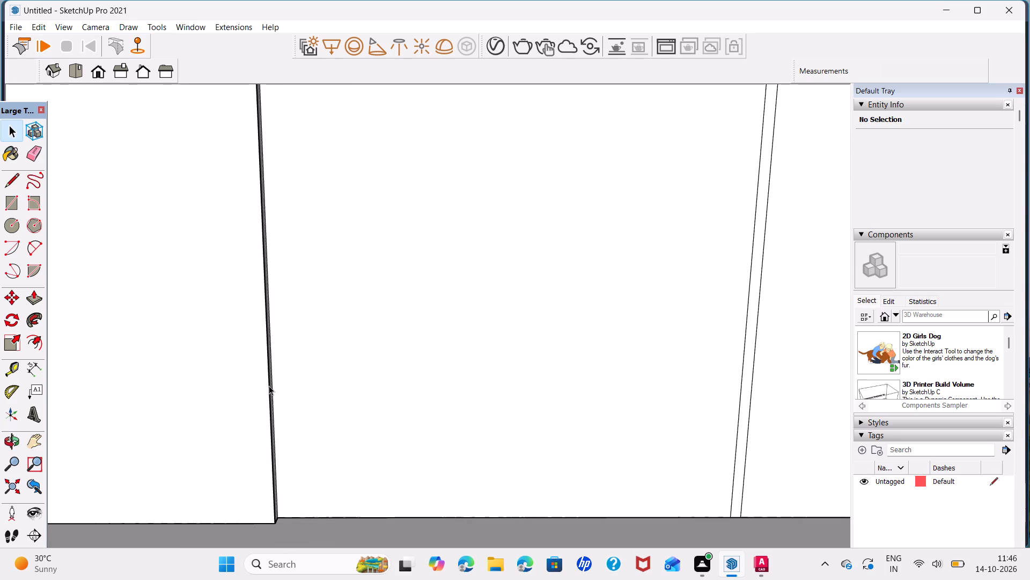
scroll(269, 386, up, 3)
click(276, 412)
click(274, 413)
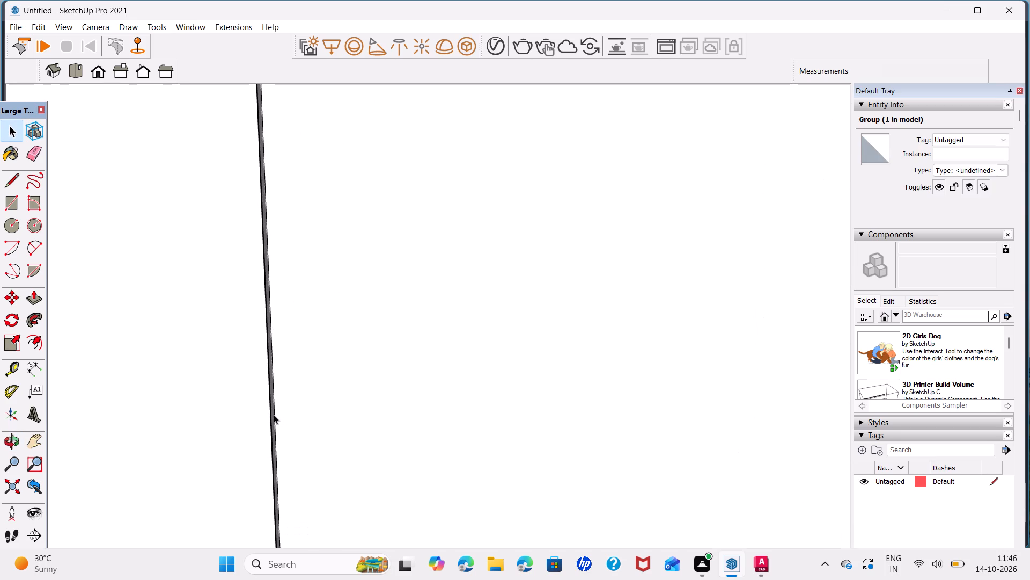
double_click(274, 415)
triple_click(275, 415)
click(275, 415)
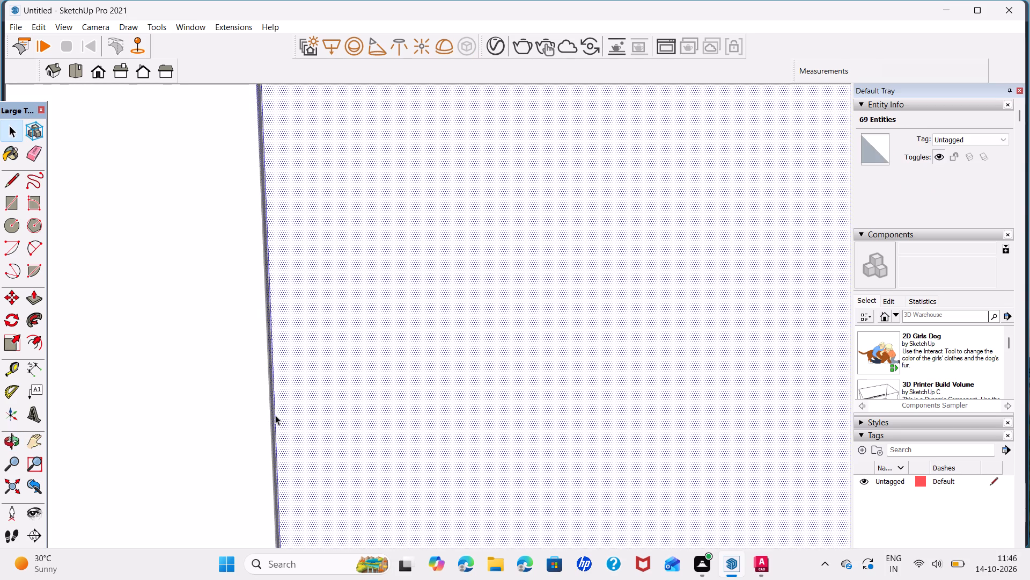
middle_drag(275, 415, 267, 285)
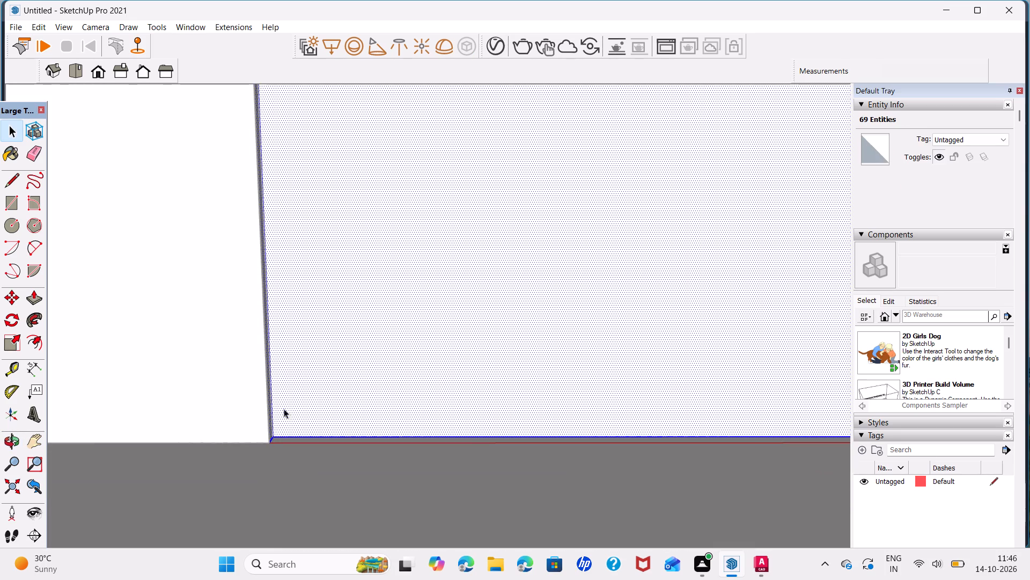
click(274, 425)
scroll(273, 430, up, 5)
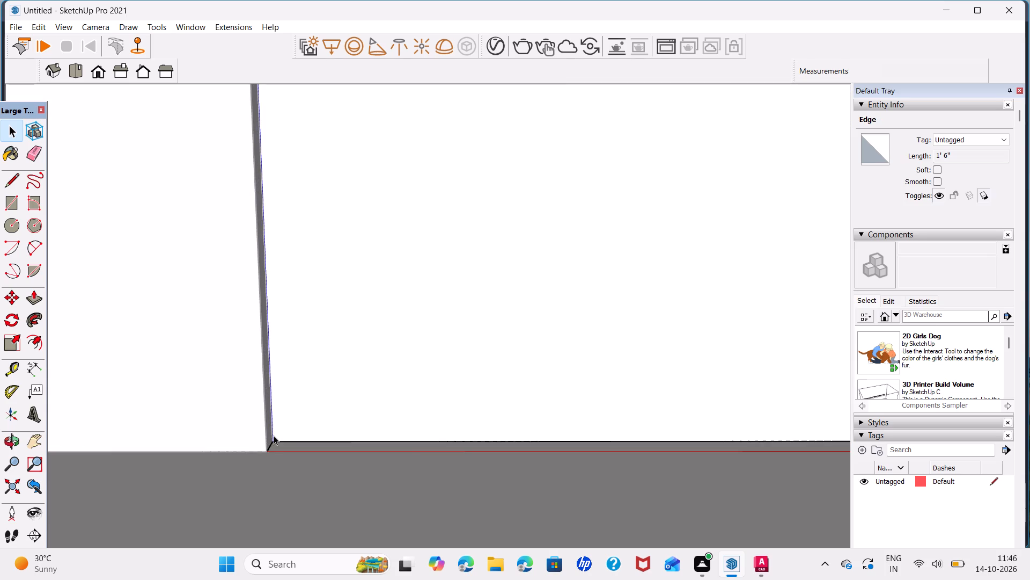
click(274, 436)
key(m)
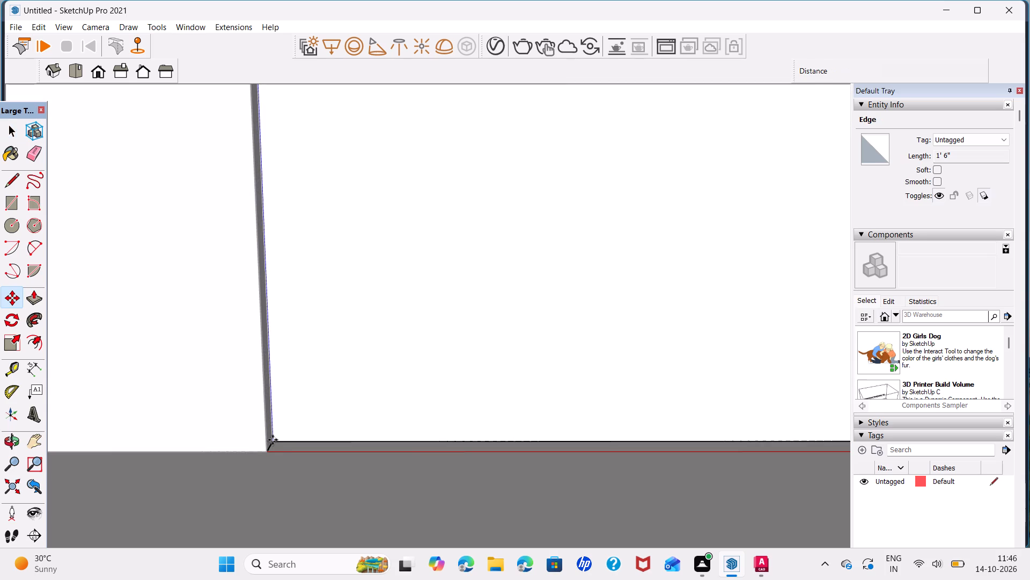
click(273, 440)
text(0.5)
key(Return)
key(space)
scroll(490, 314, down, 10)
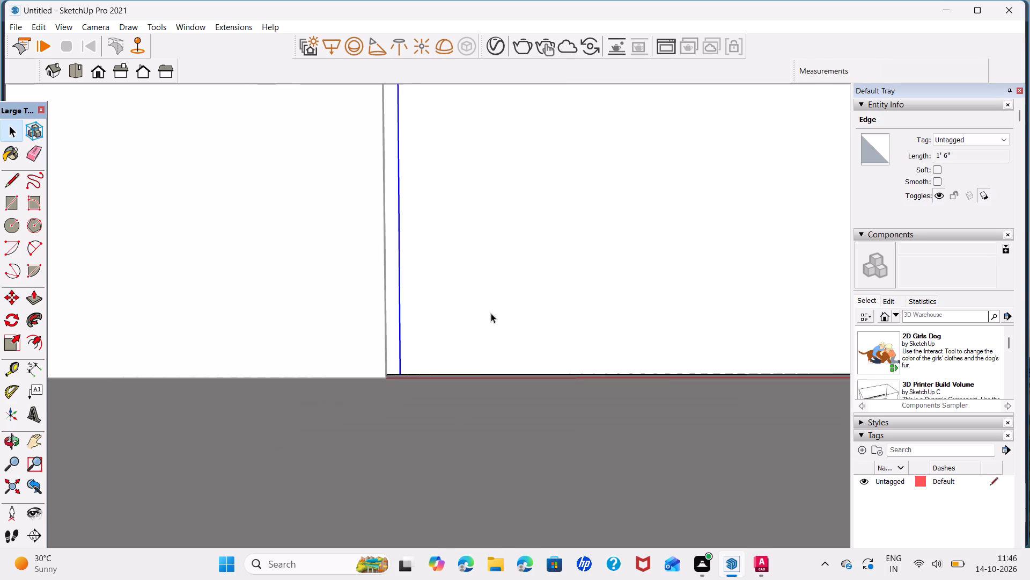
scroll(491, 313, down, 3)
scroll(457, 250, down, 5)
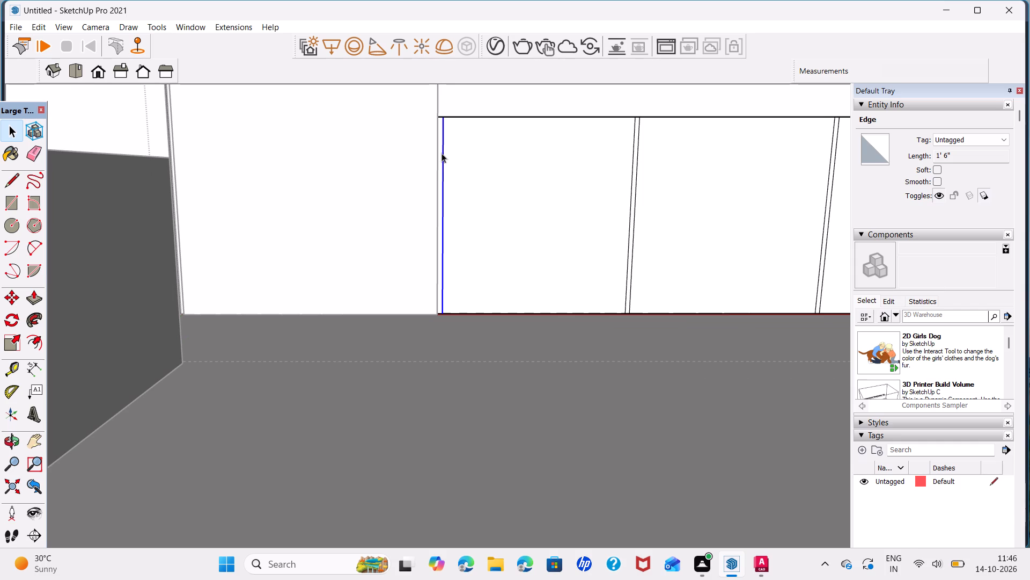
click(511, 469)
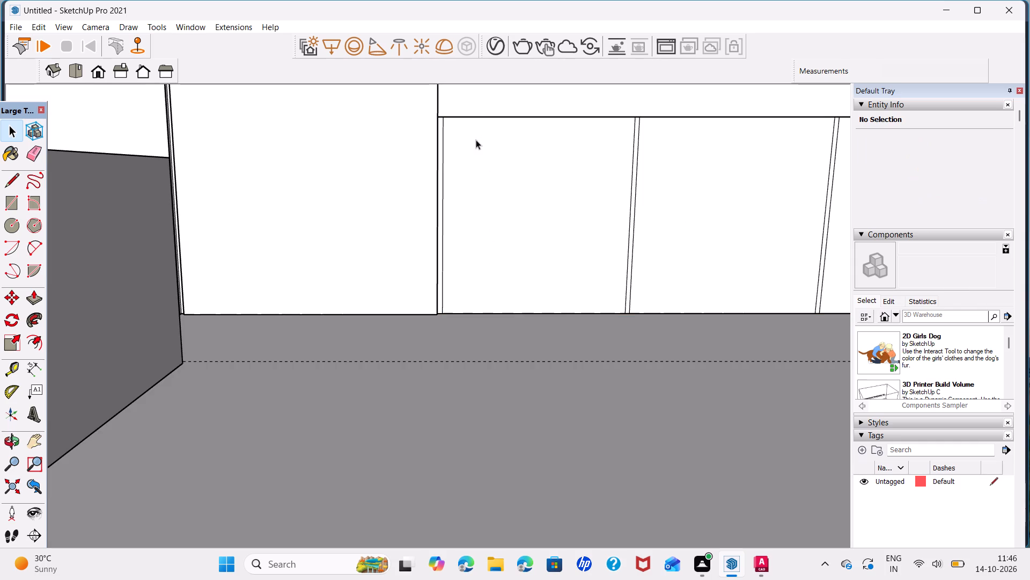
Draw a rectangle over each of the four low cabinet door panels, leaving the narrow gap strips between them.
key(r)
click(446, 113)
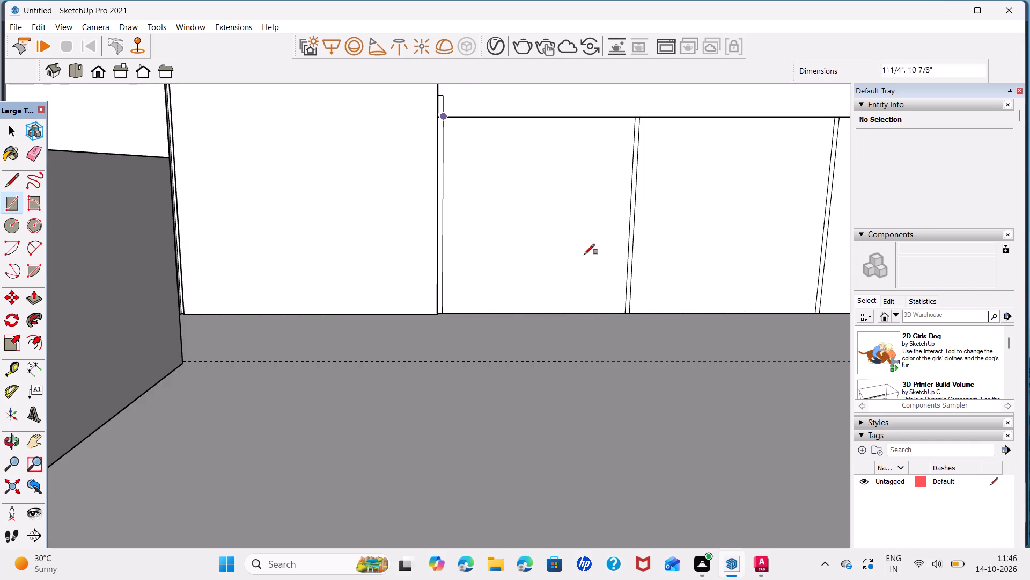
click(624, 315)
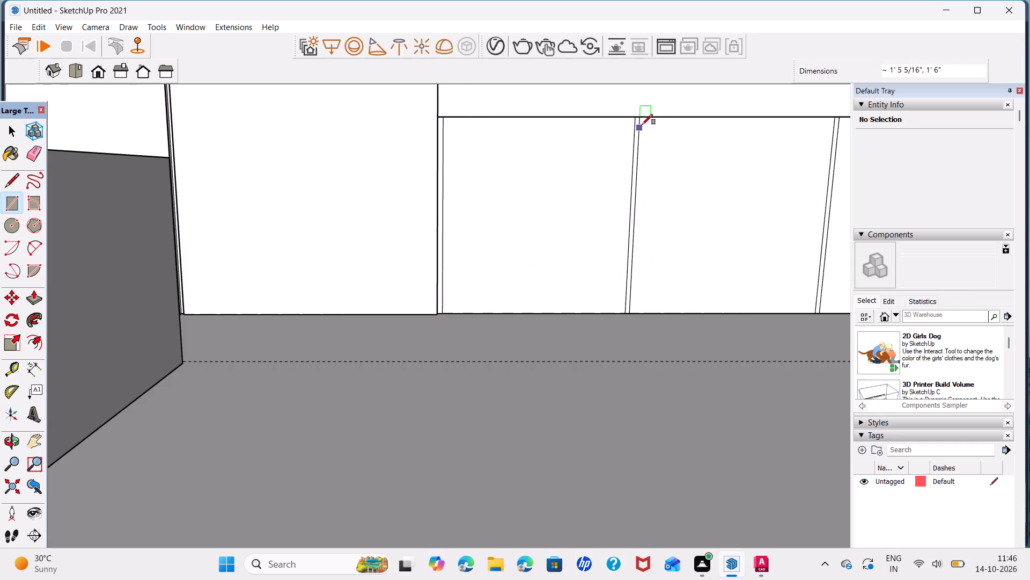
click(642, 120)
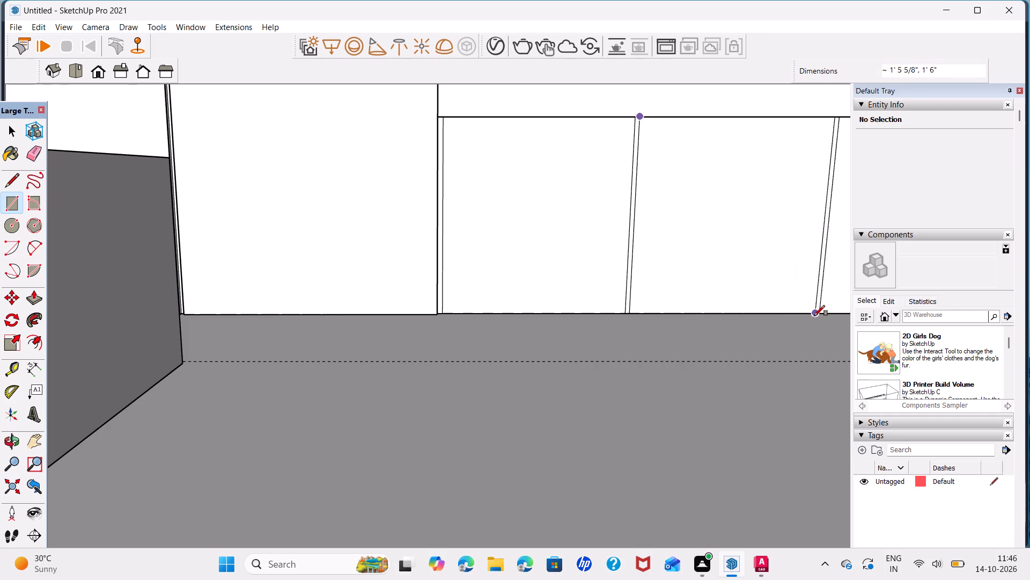
click(814, 316)
scroll(711, 288, down, 2)
shift+middle_drag(711, 285, 373, 322)
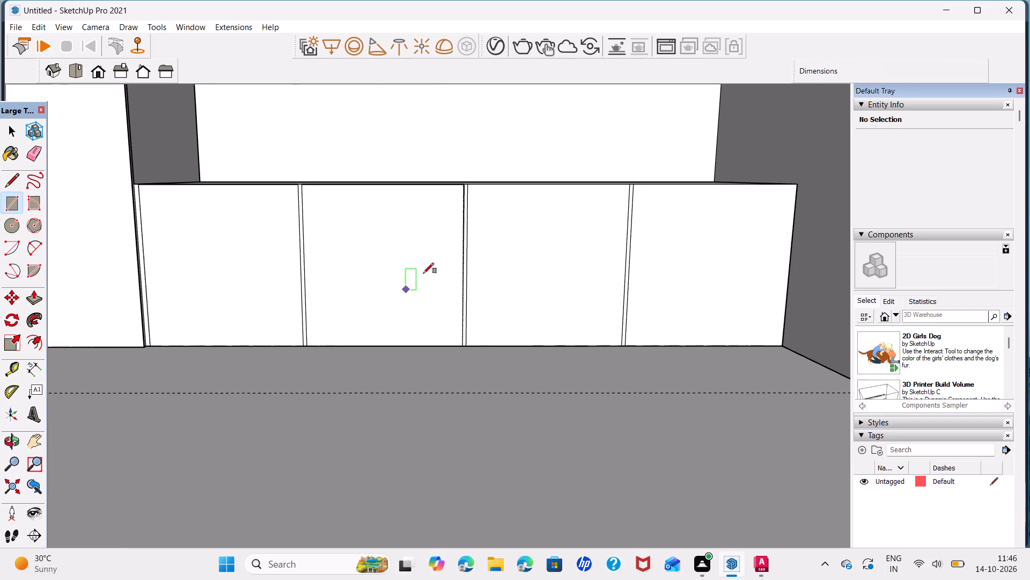
click(469, 184)
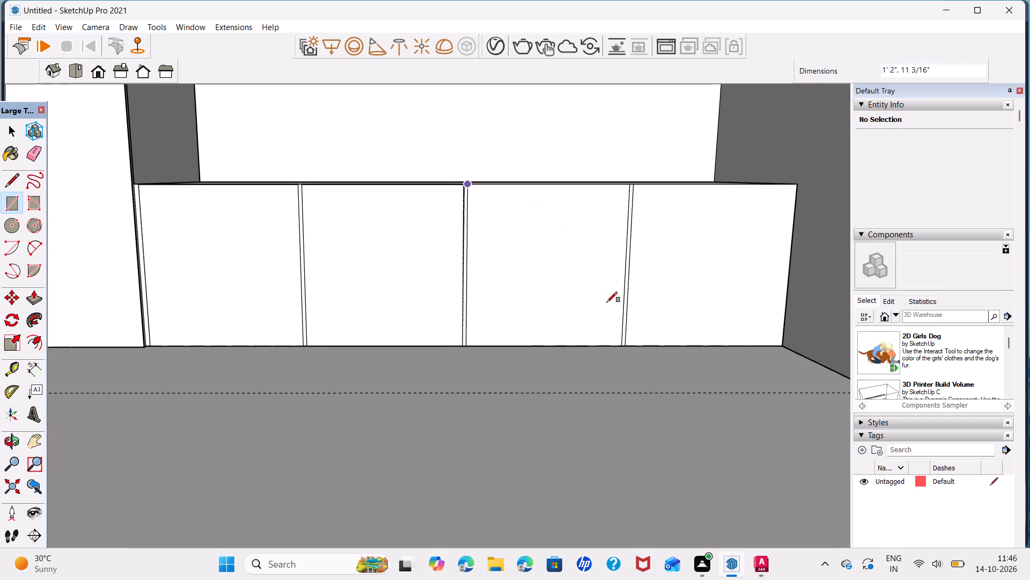
click(621, 343)
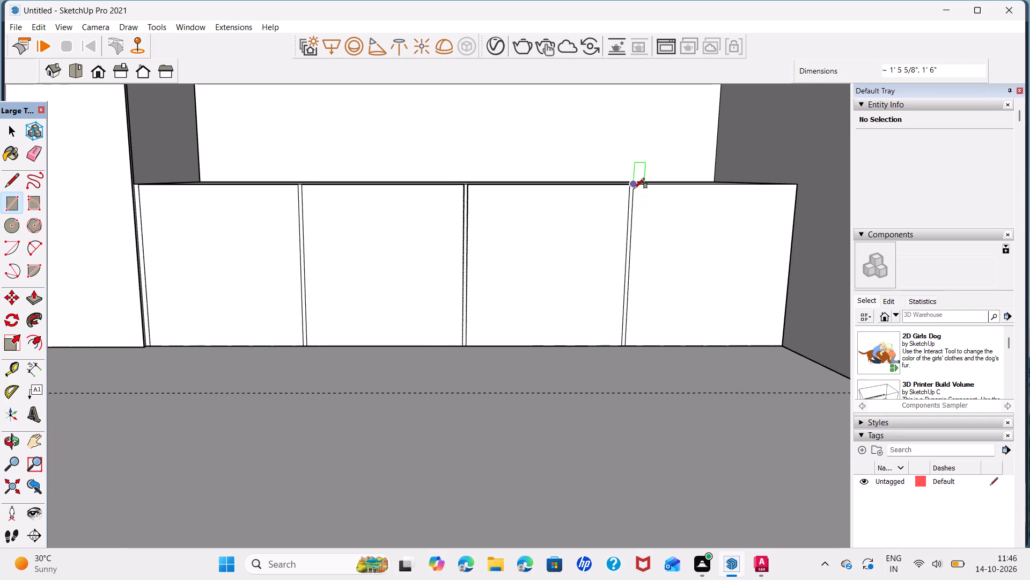
click(634, 186)
click(782, 345)
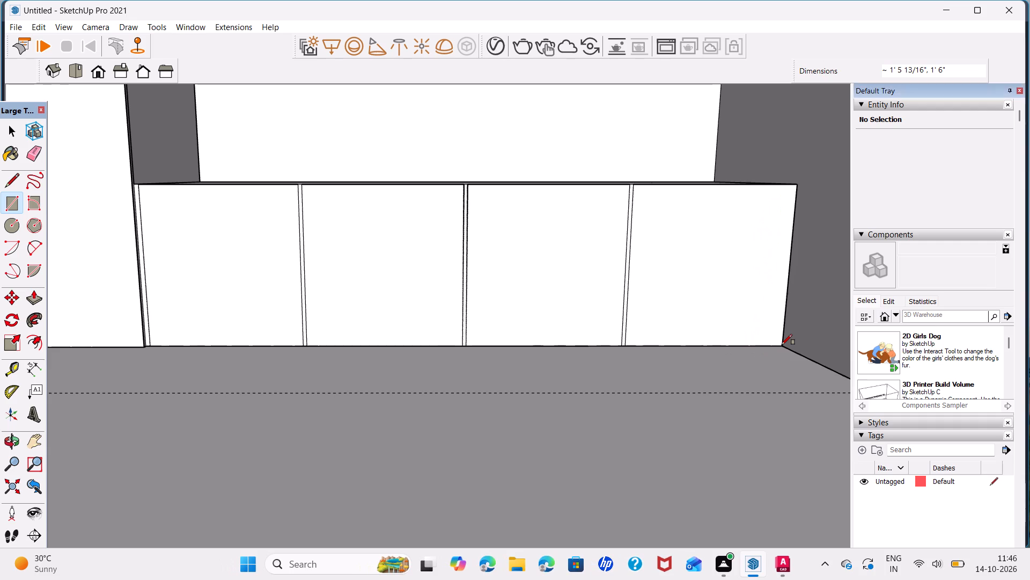
key(space)
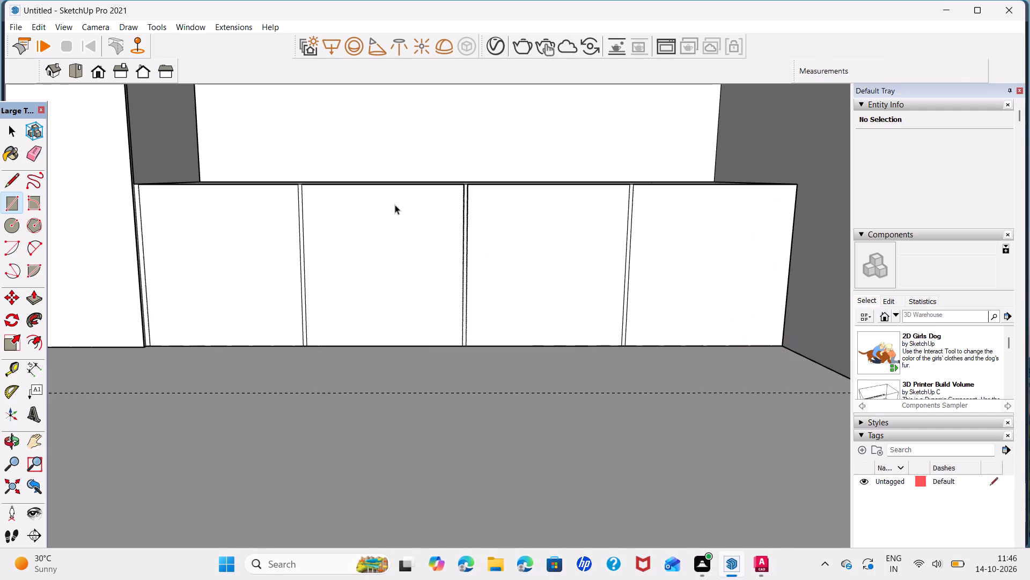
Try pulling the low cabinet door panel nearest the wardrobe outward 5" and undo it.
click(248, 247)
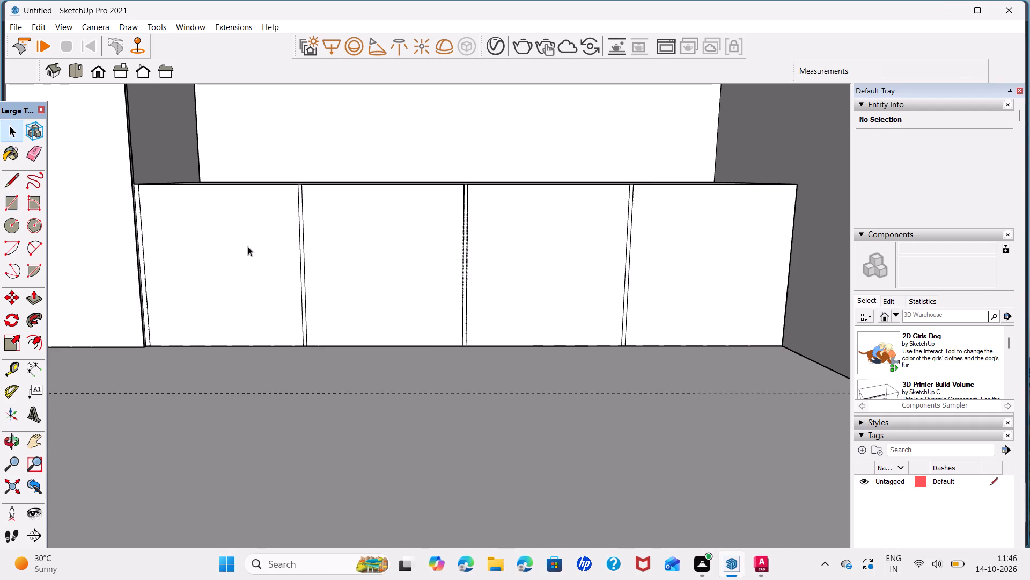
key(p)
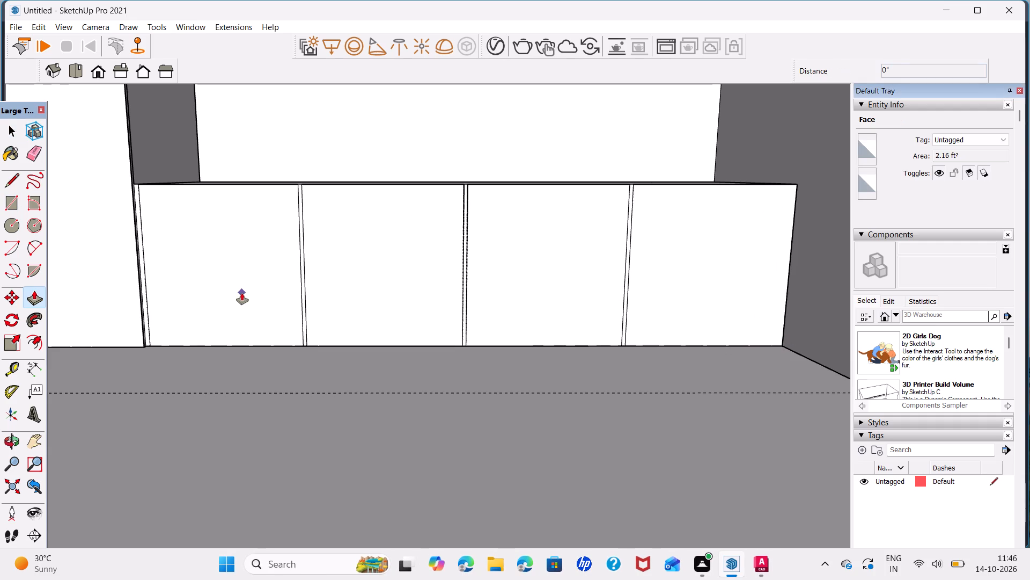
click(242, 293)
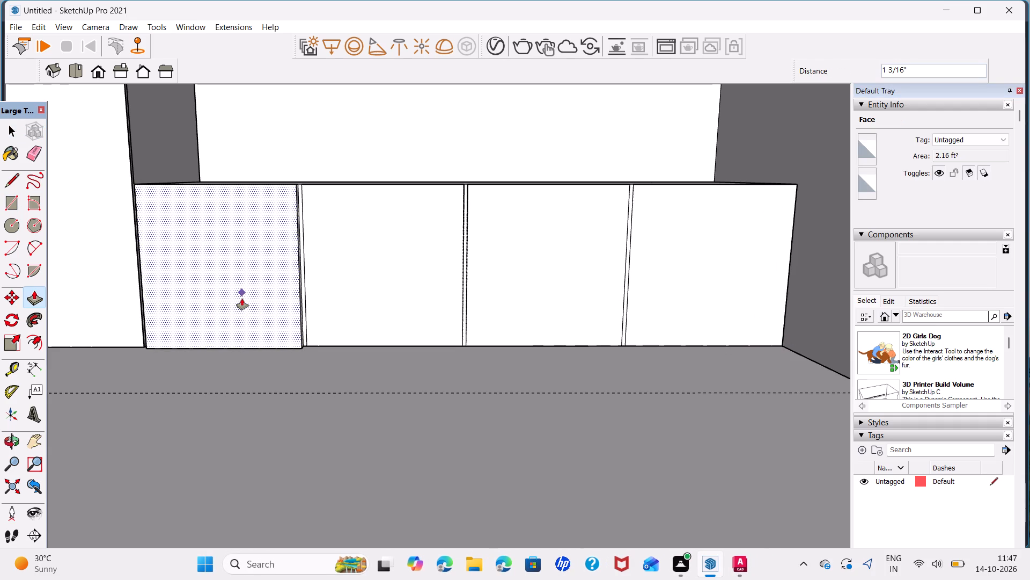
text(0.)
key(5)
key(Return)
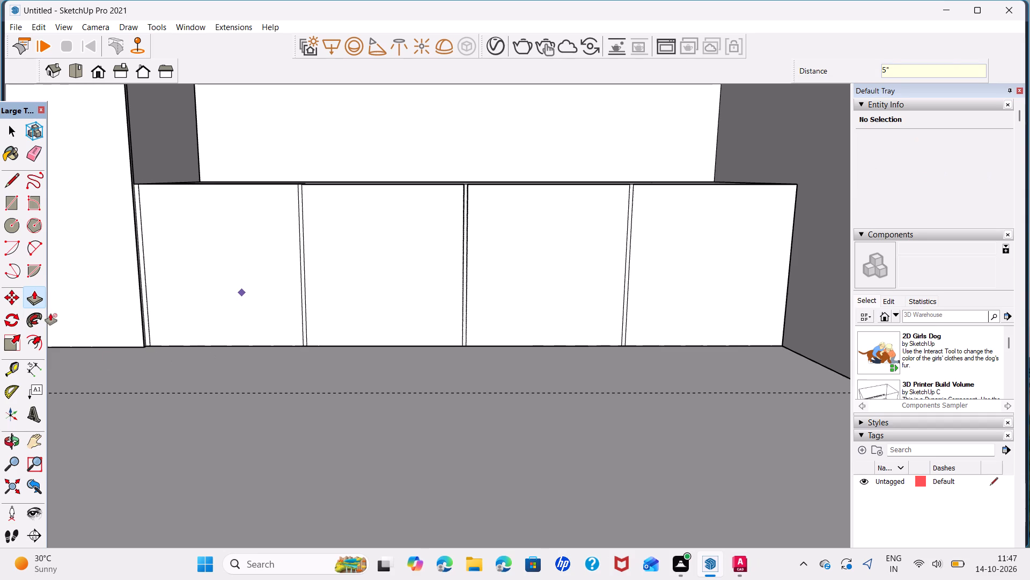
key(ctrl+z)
Pull all four low cabinet door panels outward 0.5", leaving the gap strips recessed.
click(220, 292)
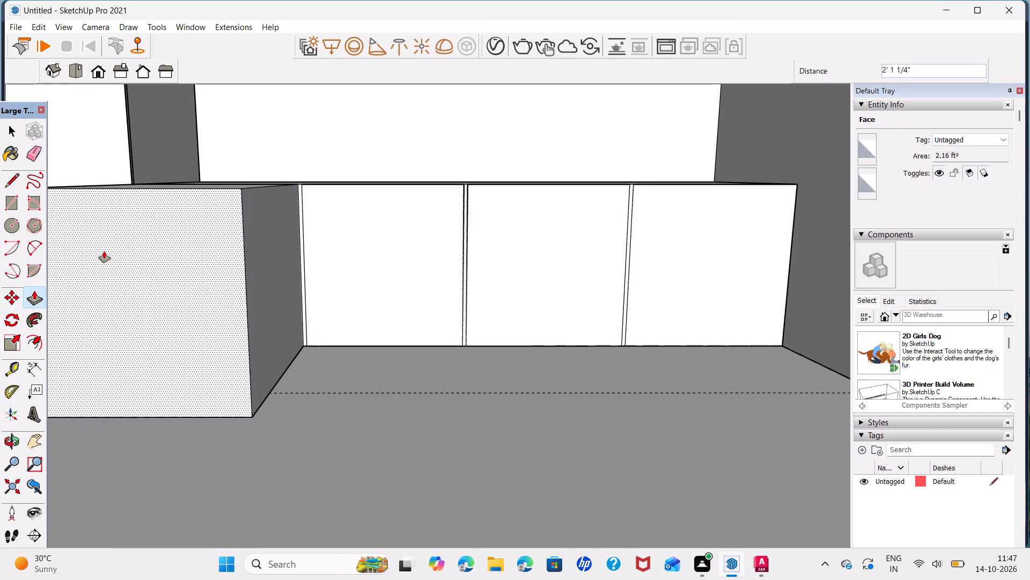
text(0.5)
key(Return)
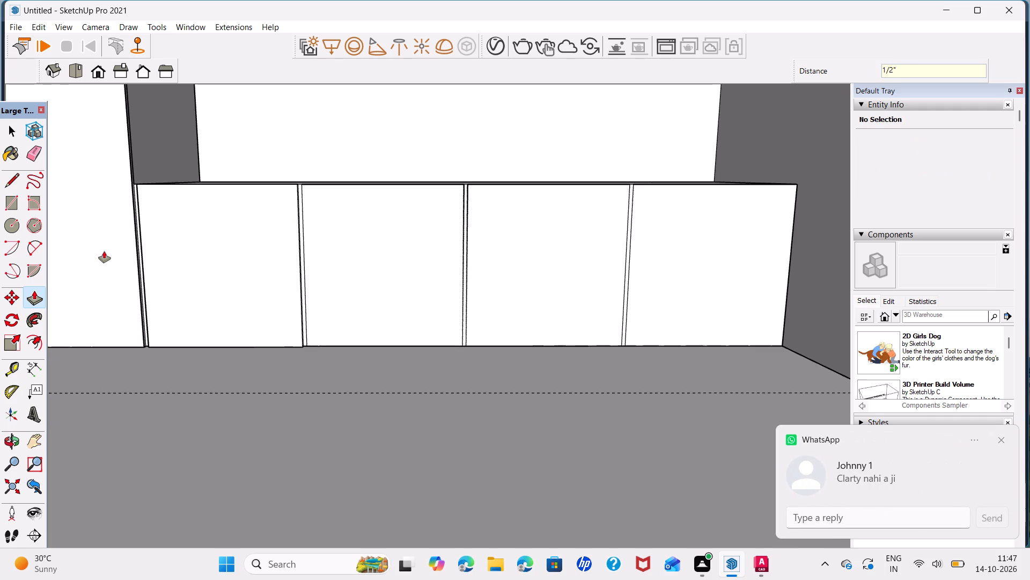
double_click(420, 255)
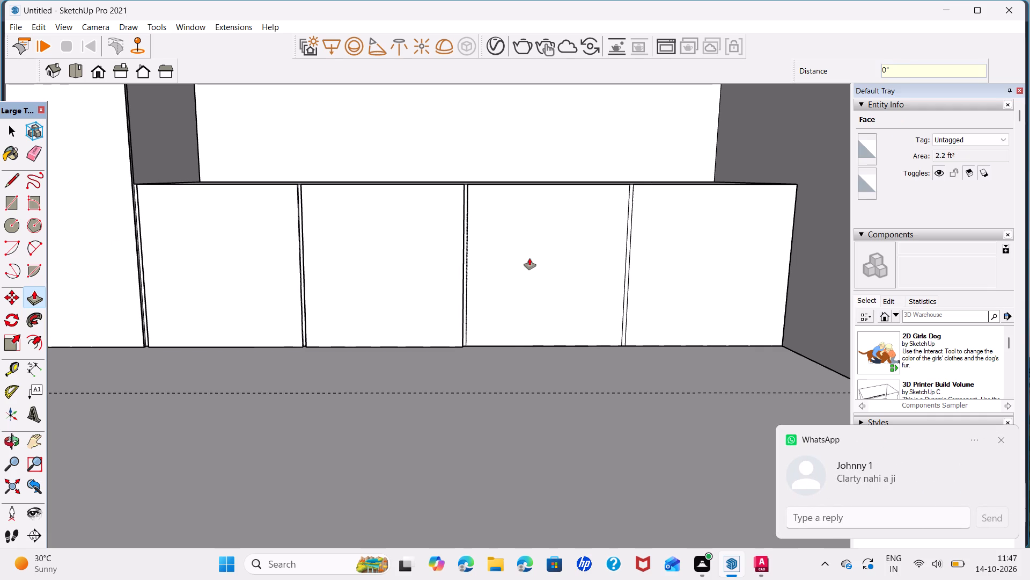
double_click(529, 258)
double_click(672, 272)
key(space)
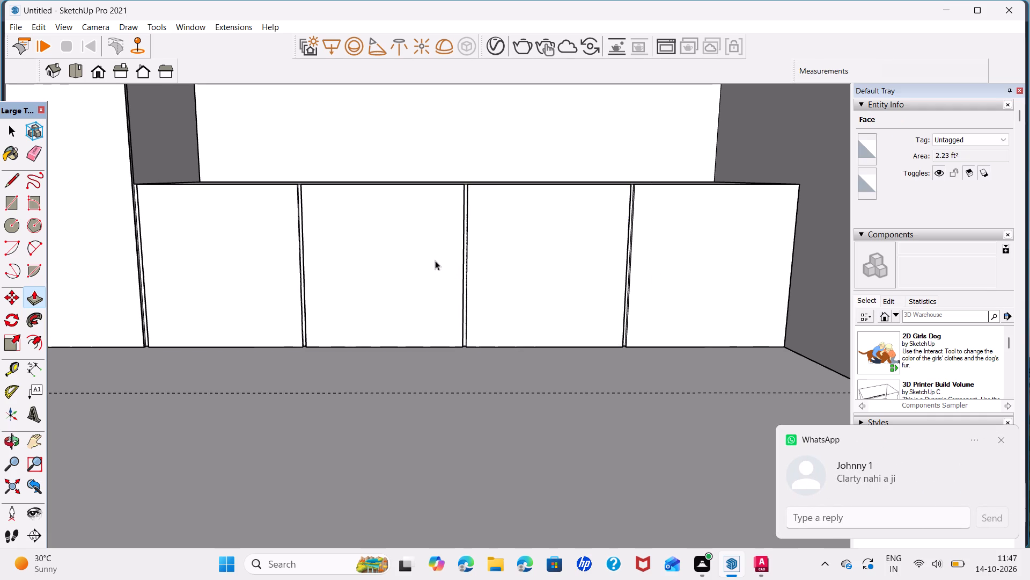
Examine the low cabinet's door panels and gaps from above, from an angle and within the whole room.
middle_drag(381, 228, 394, 441)
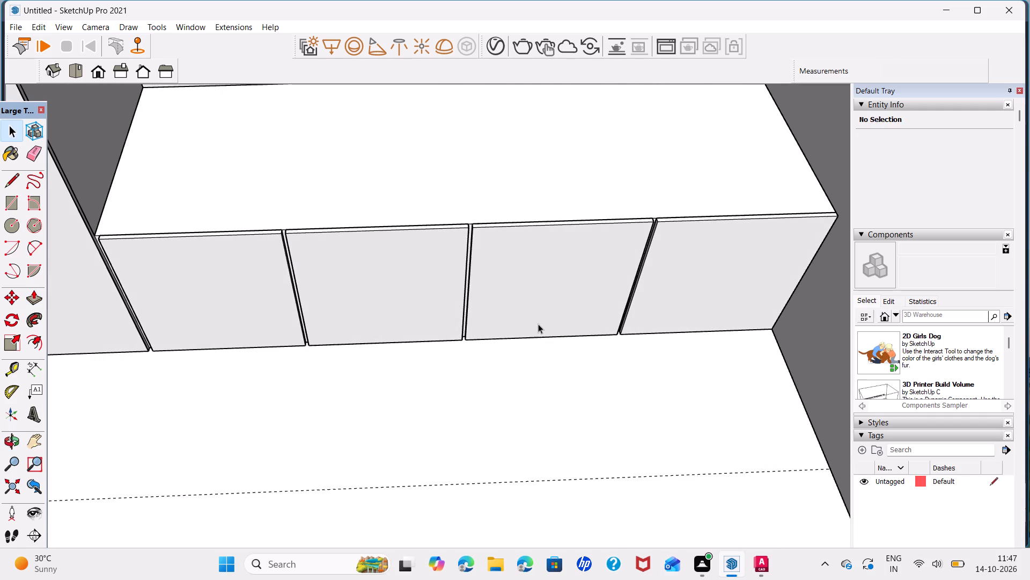
middle_drag(538, 324, 520, 104)
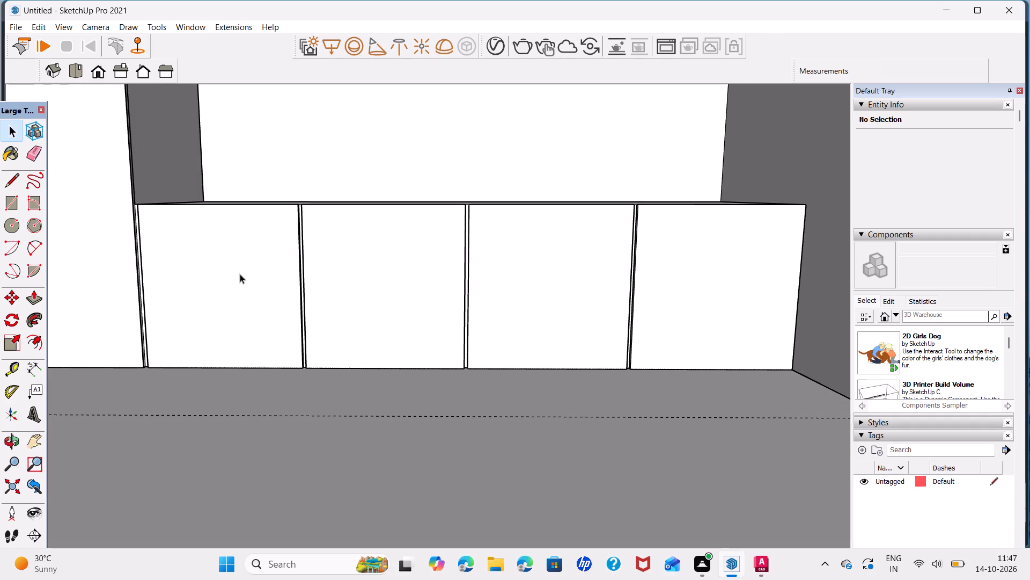
scroll(216, 299, up, 3)
middle_drag(231, 305, 239, 305)
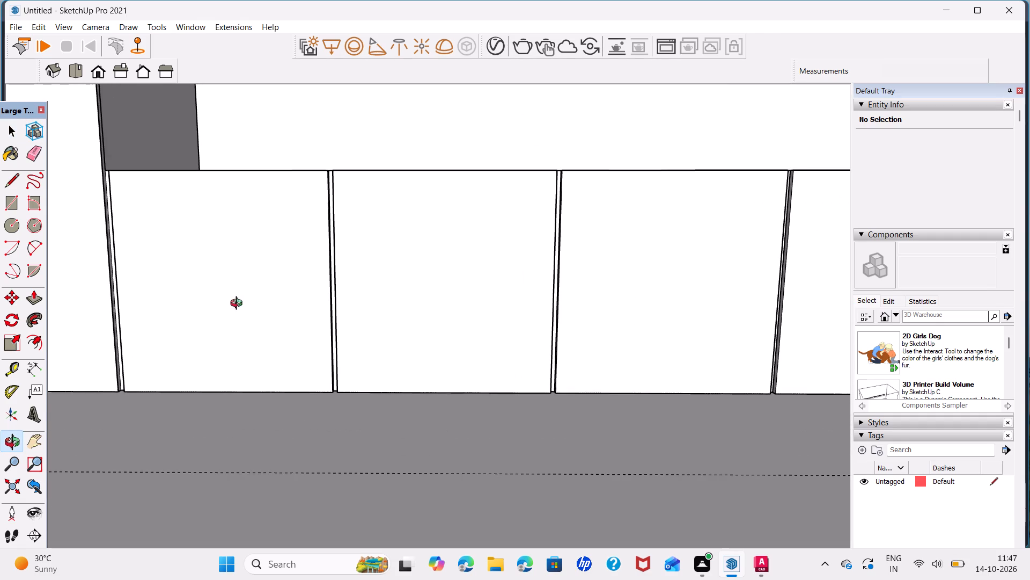
middle_drag(239, 305, 397, 391)
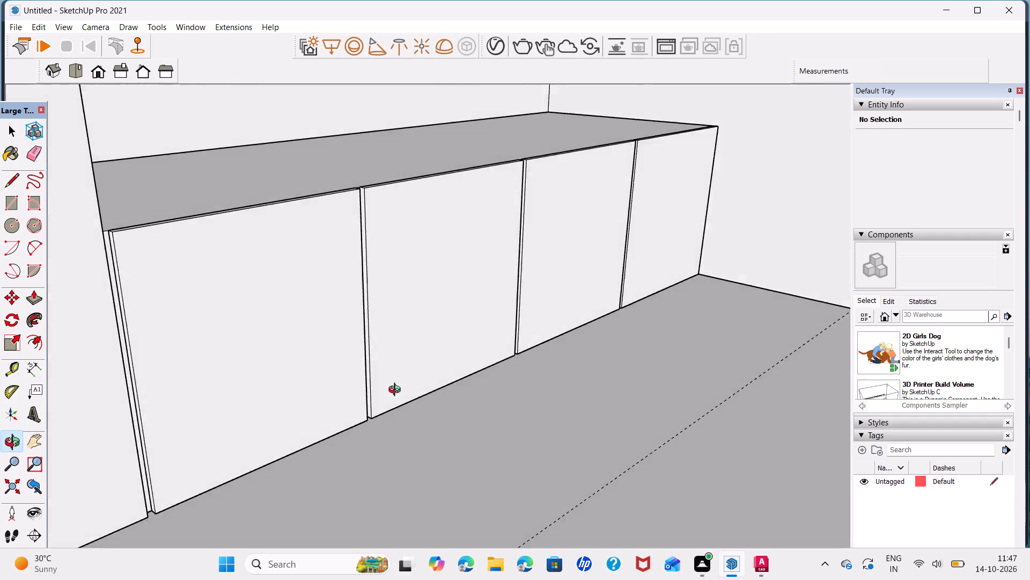
middle_drag(397, 391, 251, 402)
scroll(362, 308, down, 18)
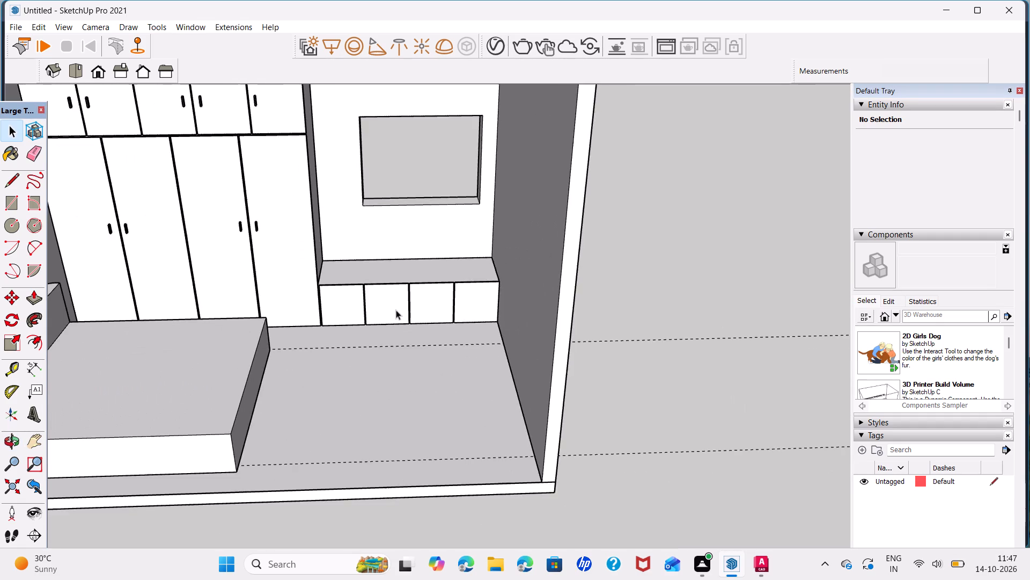
Copy the top edge of the door nearest the wardrobe 1'6" down to its bottom, divided by 2, to split the door into equal halves.
middle_drag(396, 310, 409, 214)
scroll(349, 322, up, 10)
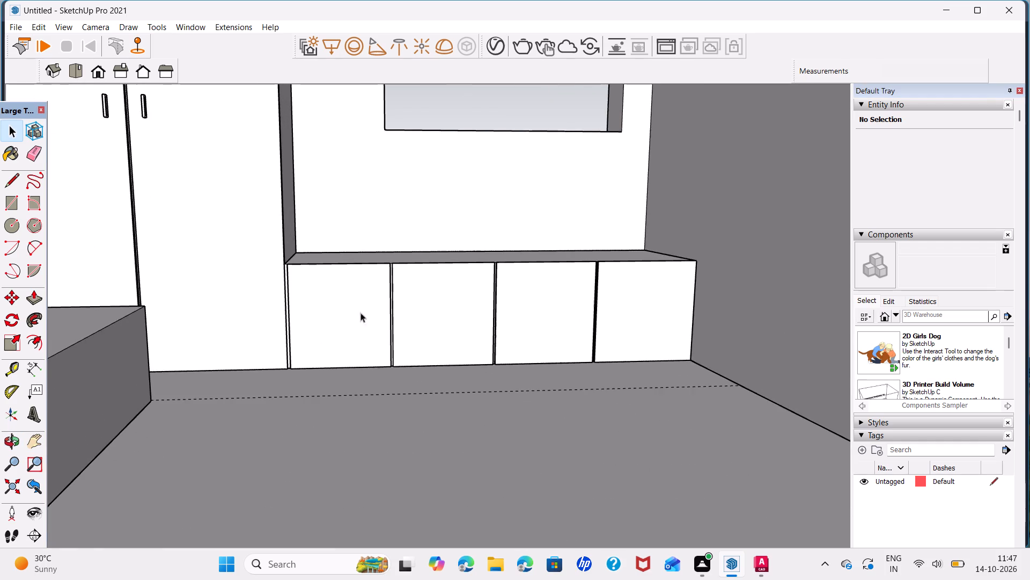
middle_drag(385, 298, 364, 293)
scroll(359, 294, up, 3)
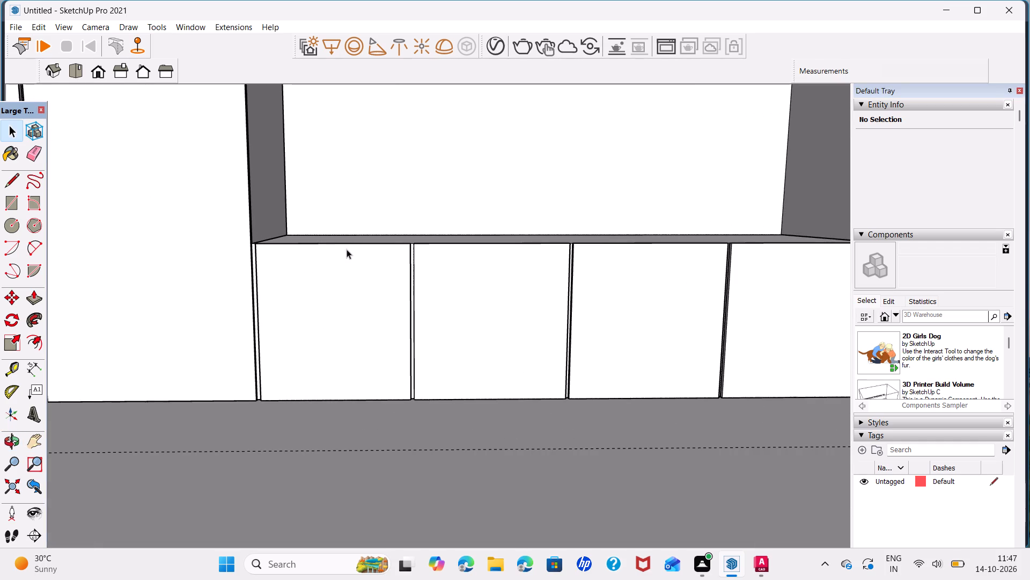
click(354, 245)
key(m)
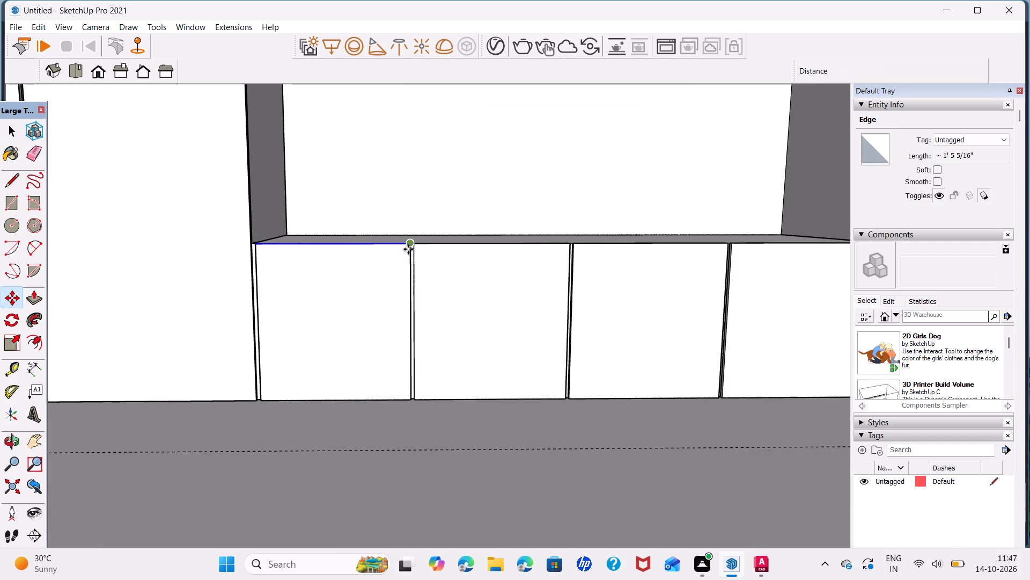
click(409, 248)
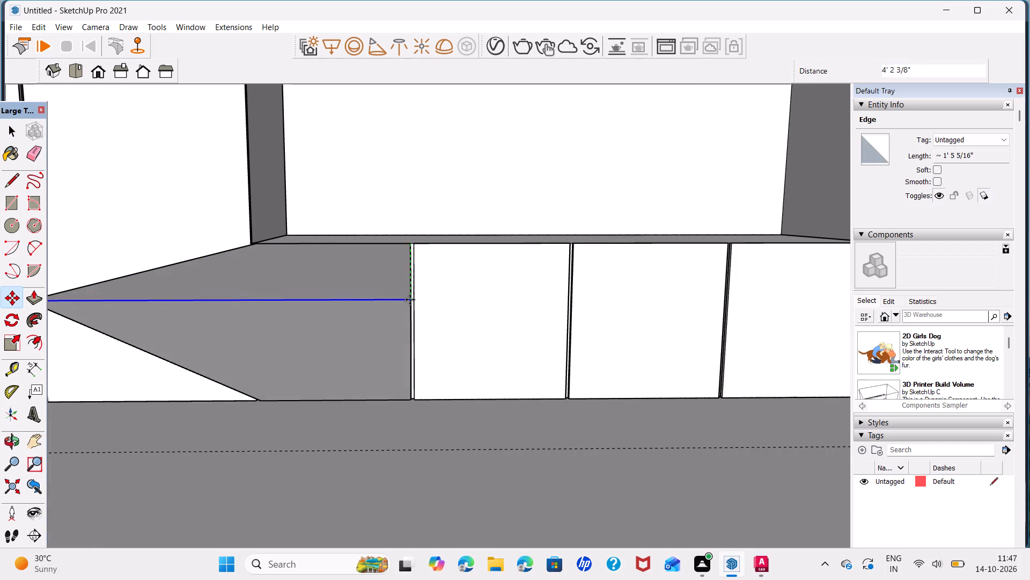
click(410, 396)
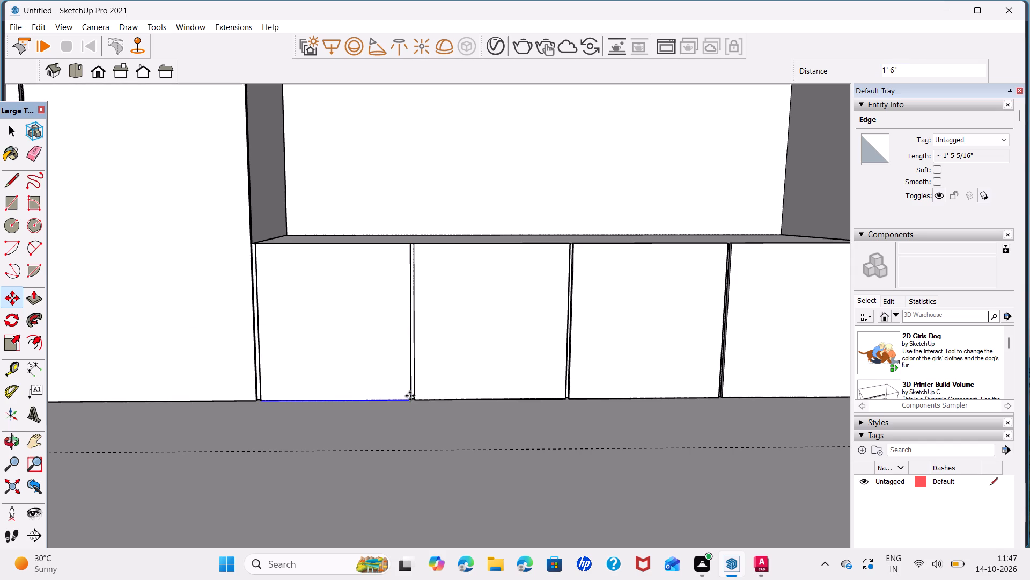
text(/2)
key(Return)
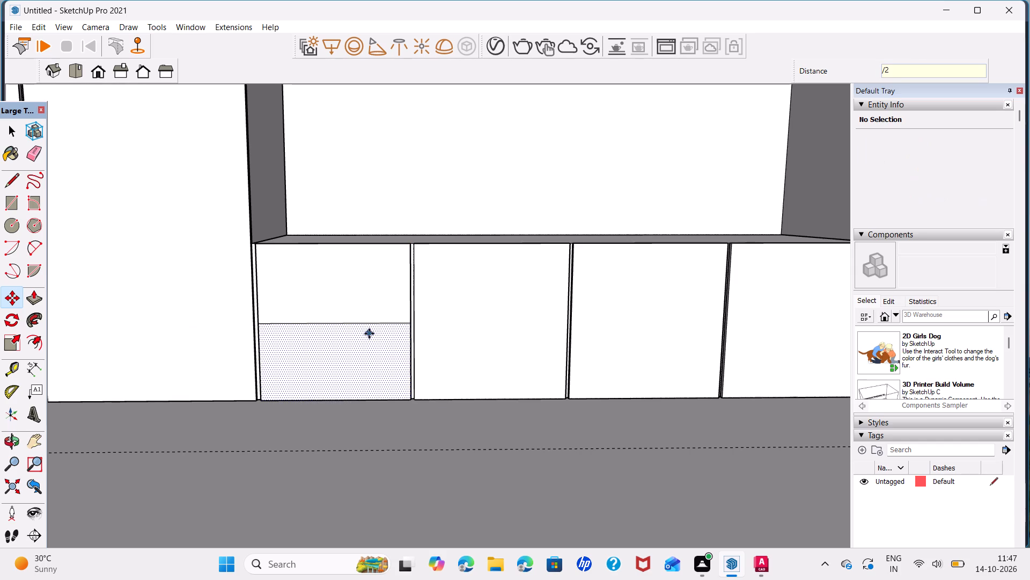
scroll(467, 350, down, 4)
key(space)
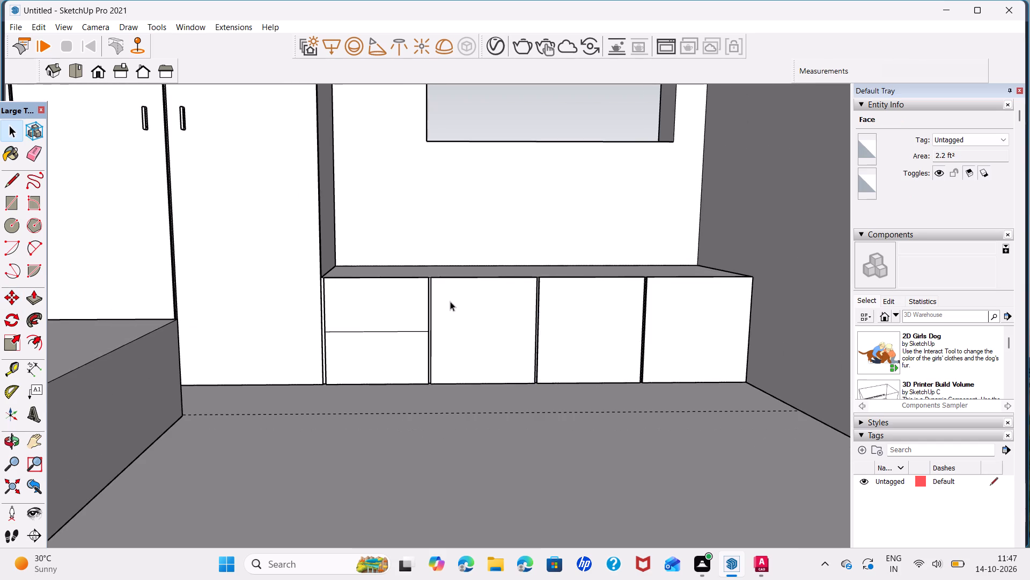
Measure the height from the top of the door nearest the wardrobe to its horizontal divider with the Dimension tool, without placing the dimension.
scroll(450, 301, down, 1)
middle_drag(488, 307, 369, 306)
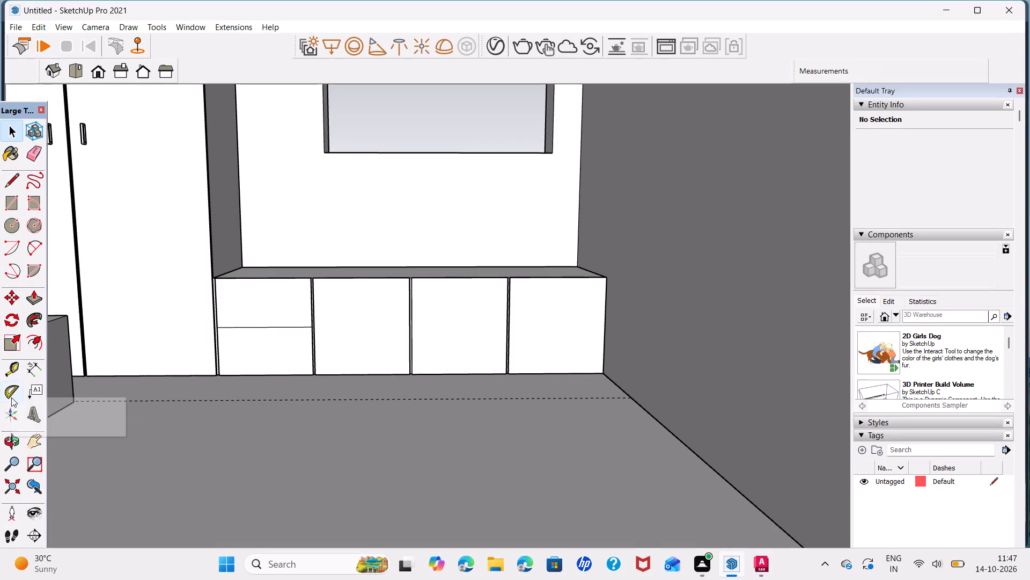
click(39, 367)
scroll(299, 281, up, 4)
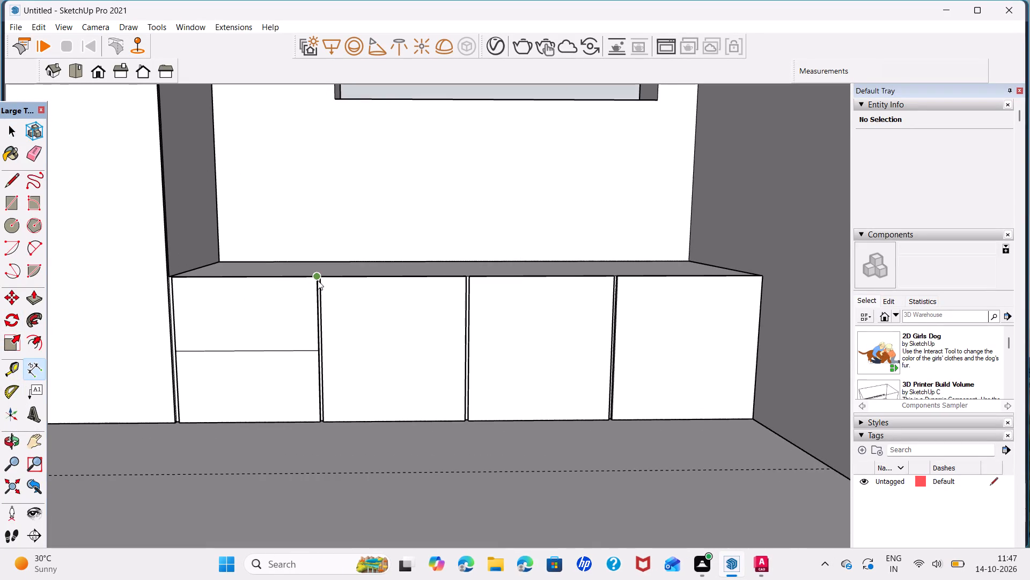
click(318, 280)
click(318, 350)
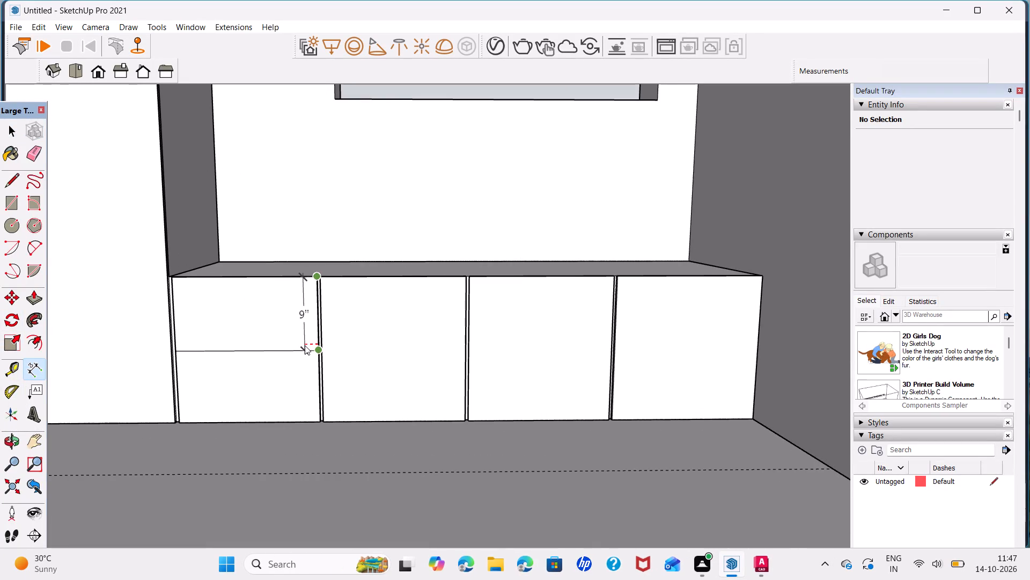
key(space)
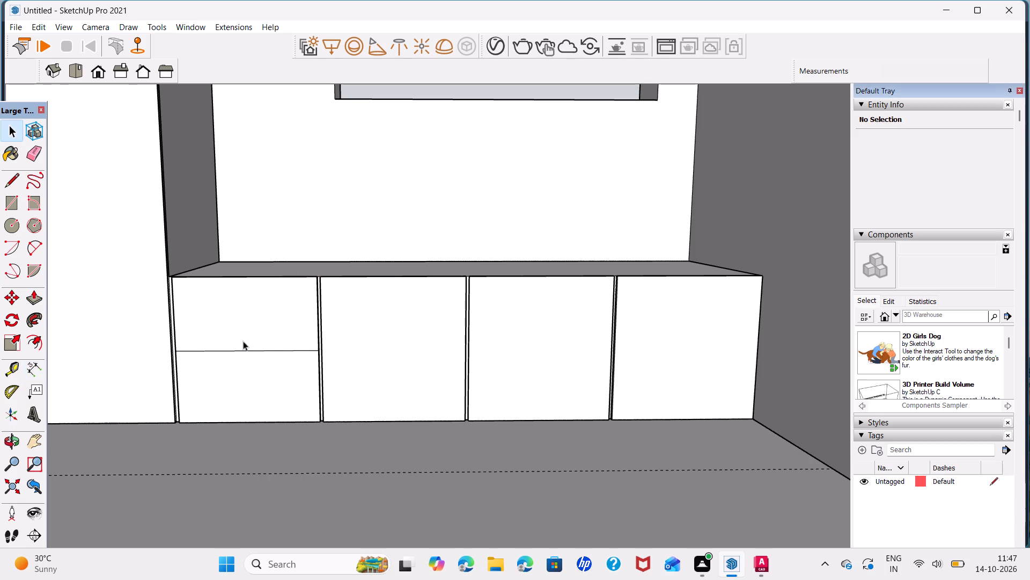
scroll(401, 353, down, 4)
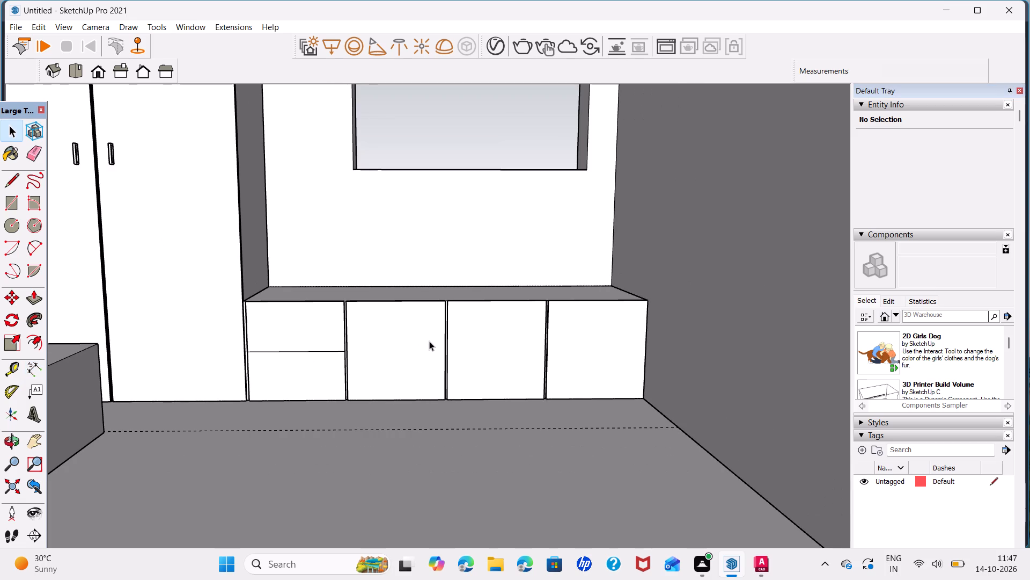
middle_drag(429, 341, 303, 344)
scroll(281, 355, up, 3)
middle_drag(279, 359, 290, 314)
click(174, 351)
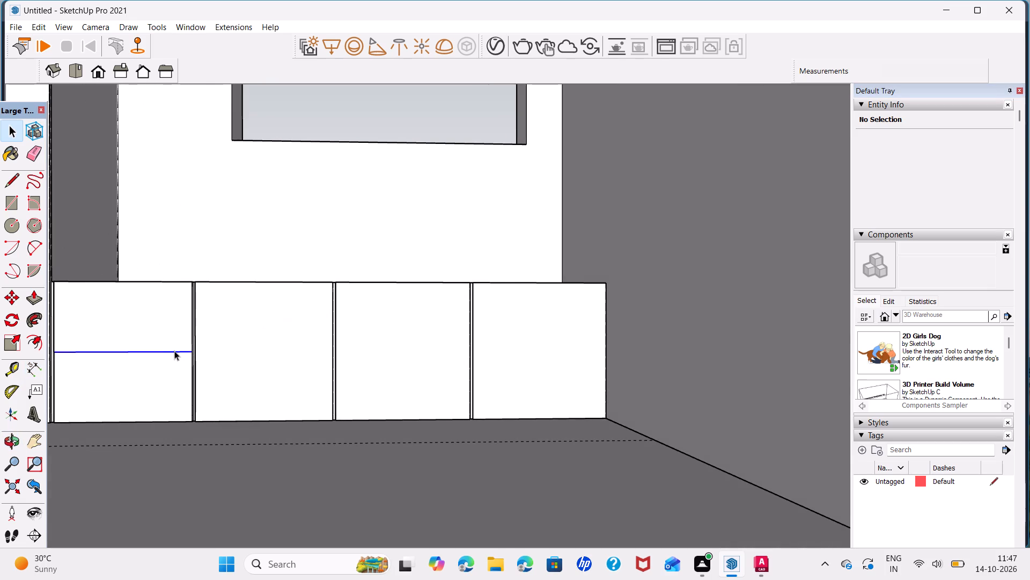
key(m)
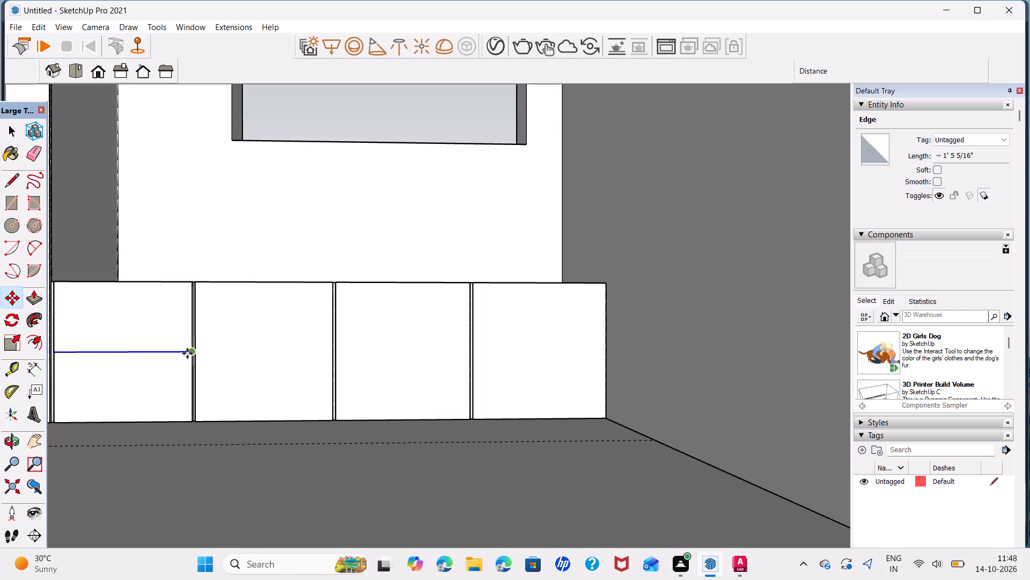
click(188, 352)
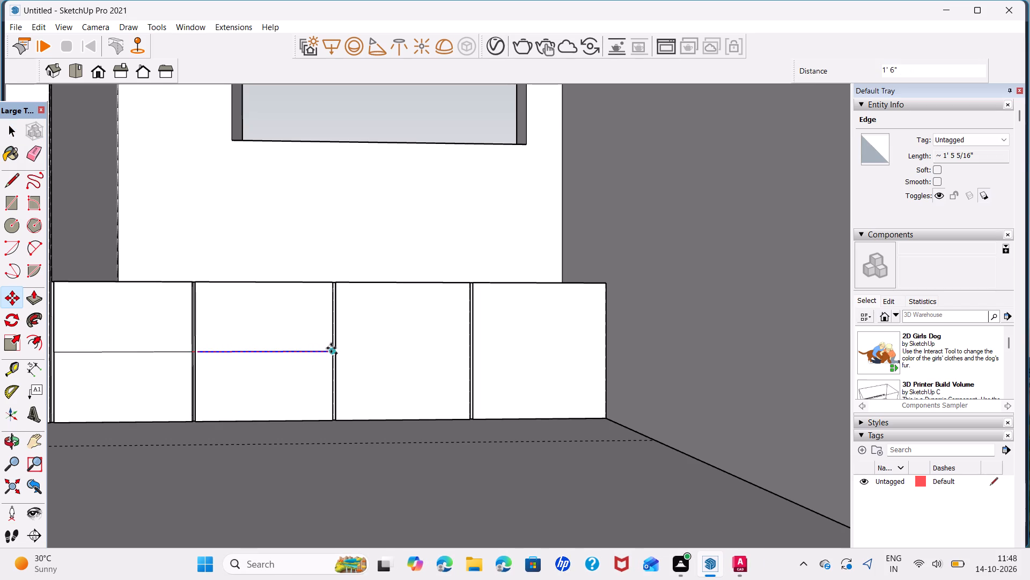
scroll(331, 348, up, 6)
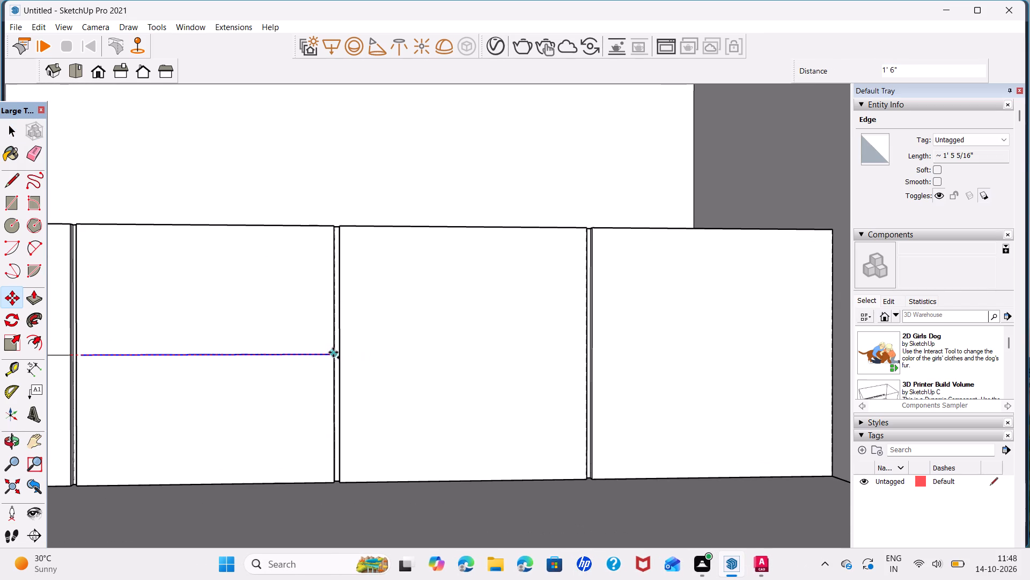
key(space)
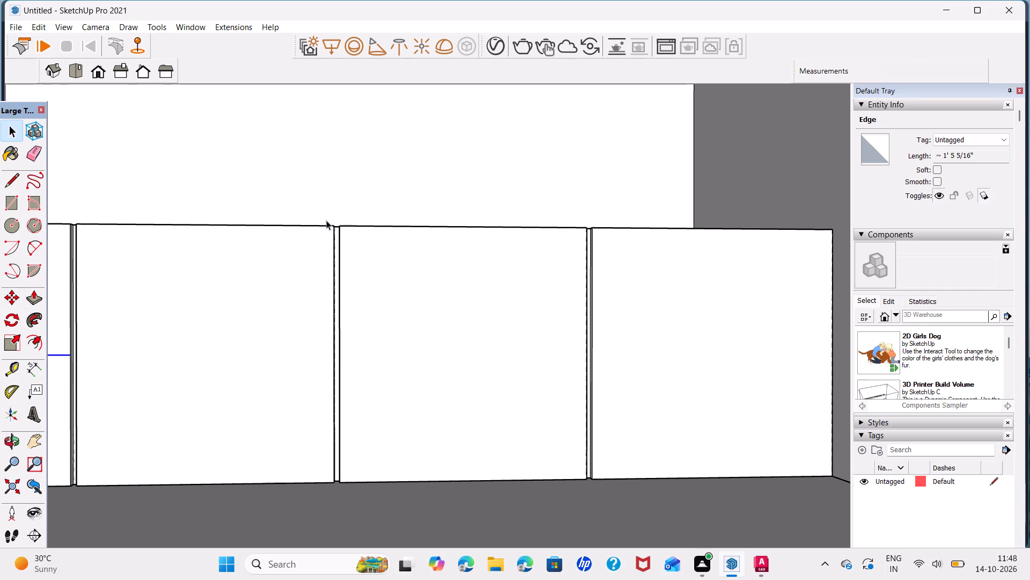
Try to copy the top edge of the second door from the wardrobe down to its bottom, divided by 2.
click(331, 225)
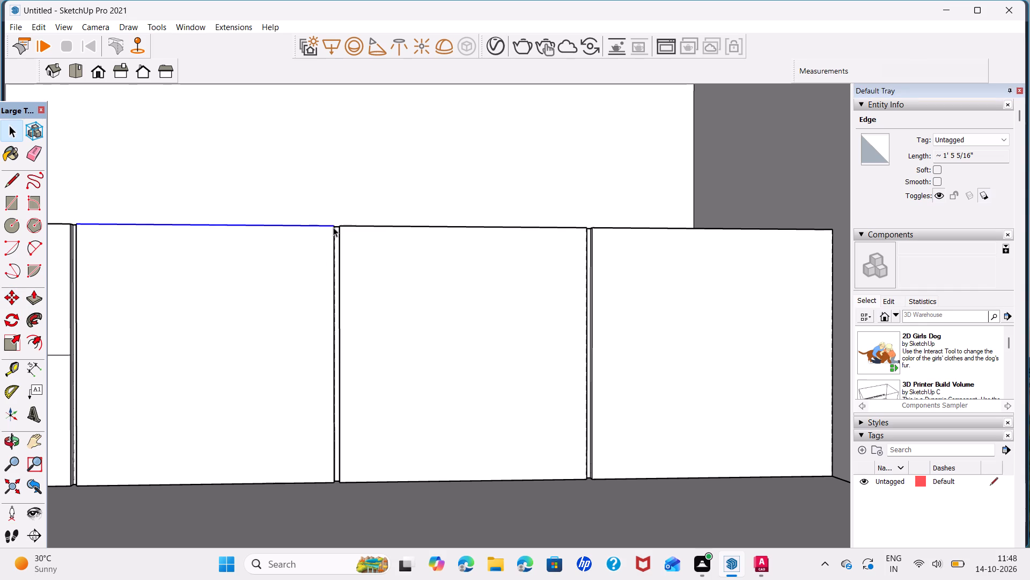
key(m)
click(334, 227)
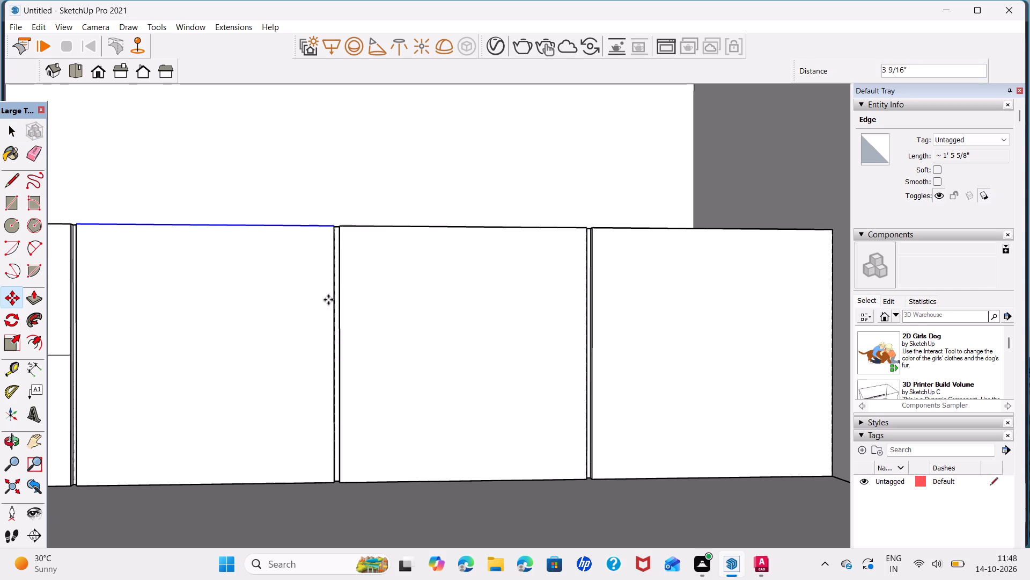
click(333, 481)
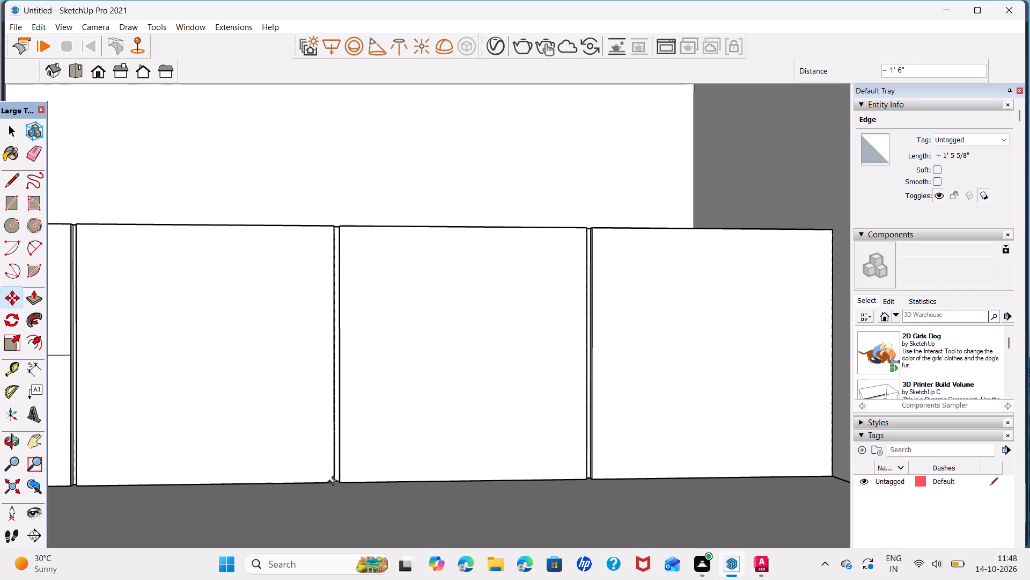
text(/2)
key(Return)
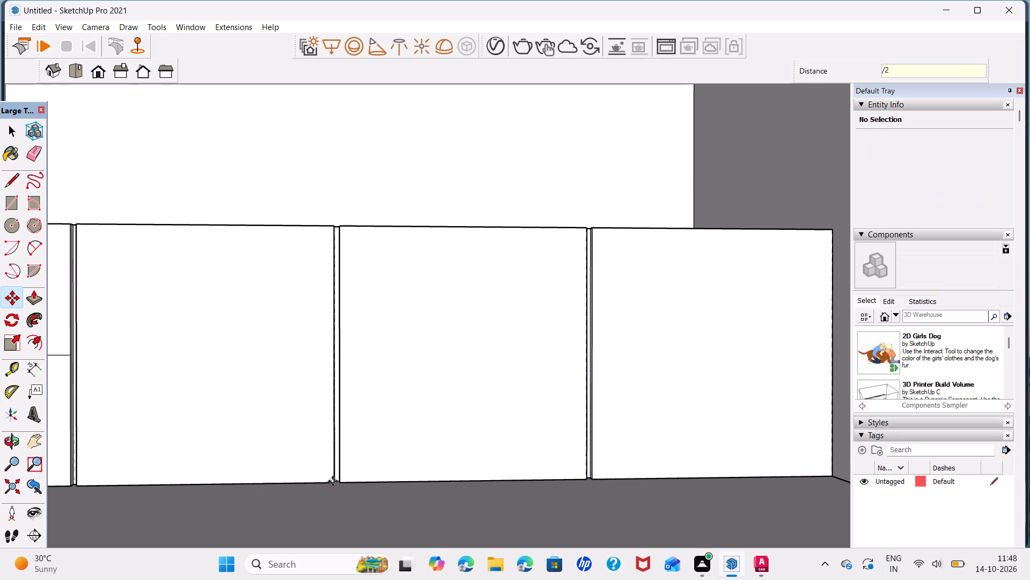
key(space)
Copy the top edge of the second door from the wardrobe 1'6" down to its bottom, divided by 2, to halve the door.
click(333, 225)
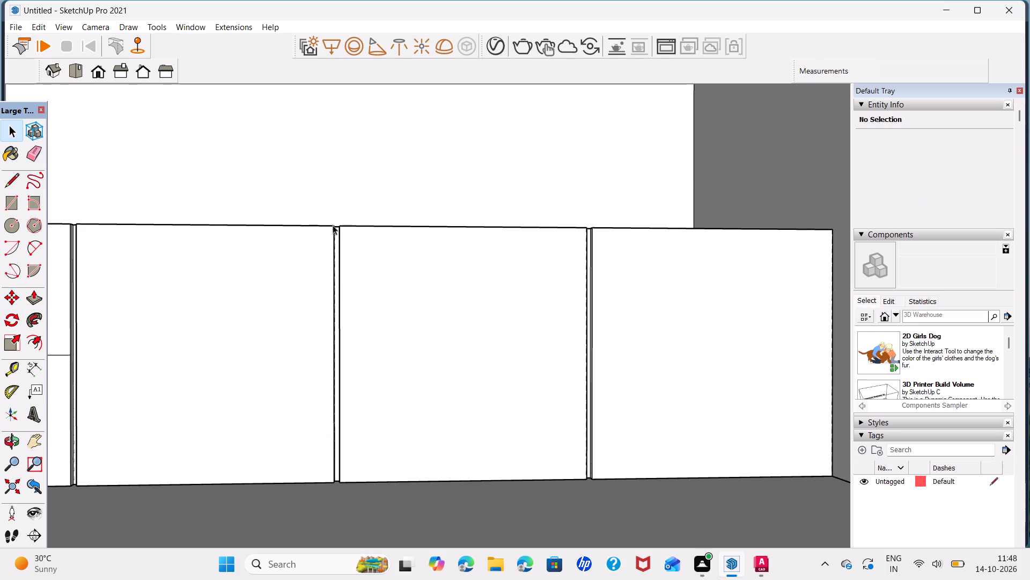
click(325, 223)
click(325, 225)
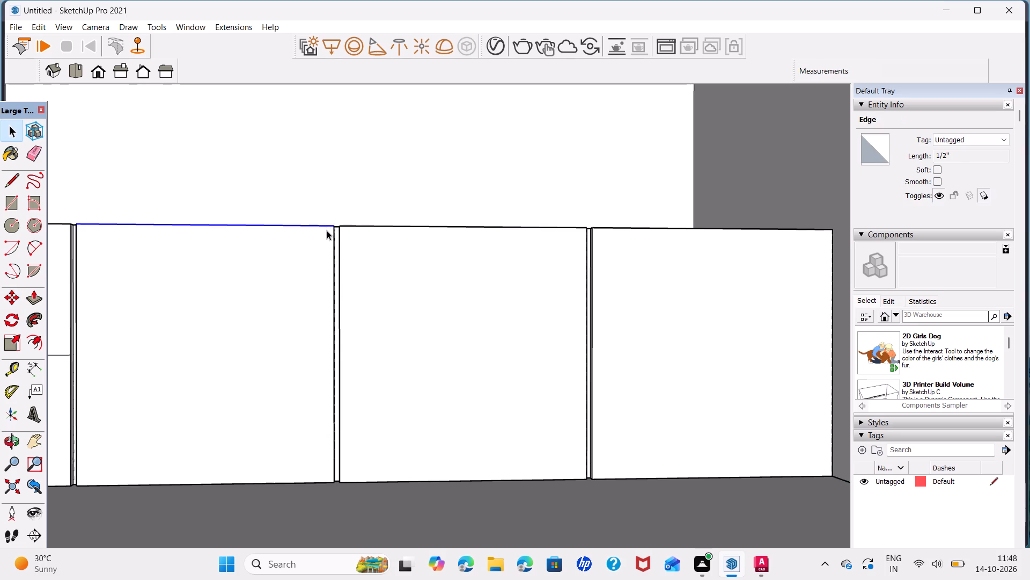
key(m)
click(332, 226)
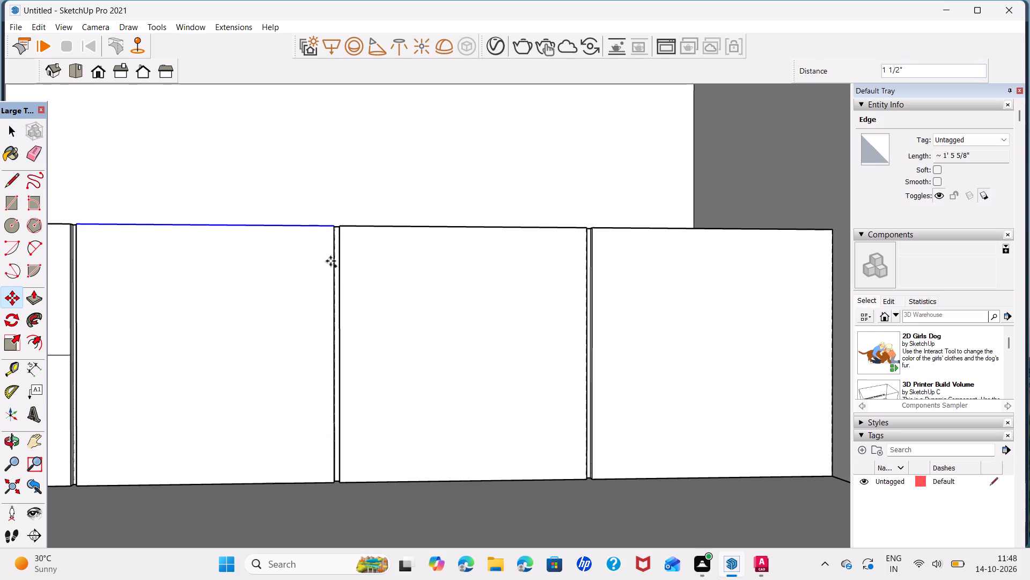
click(332, 483)
text(/2)
key(Return)
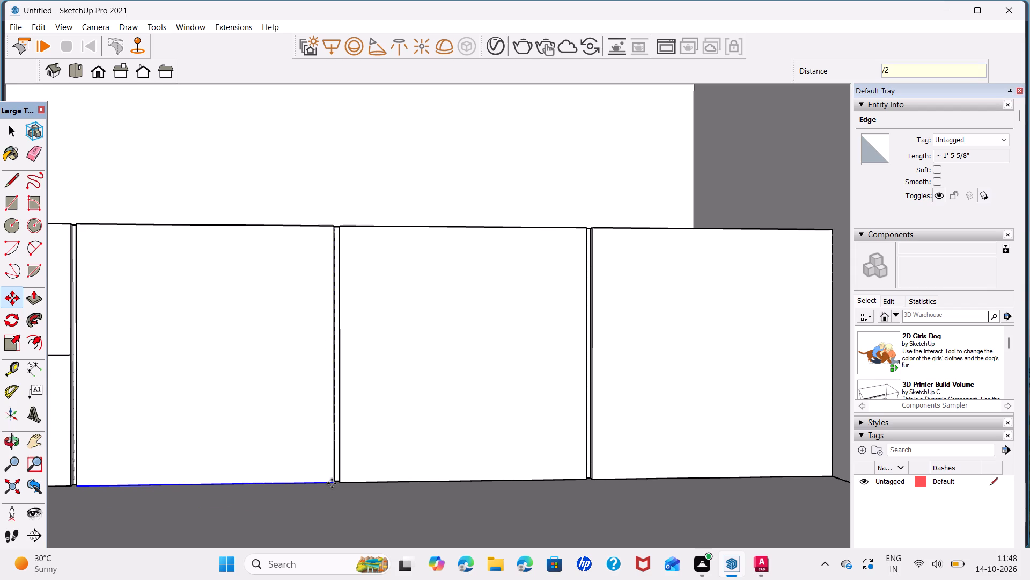
key(space)
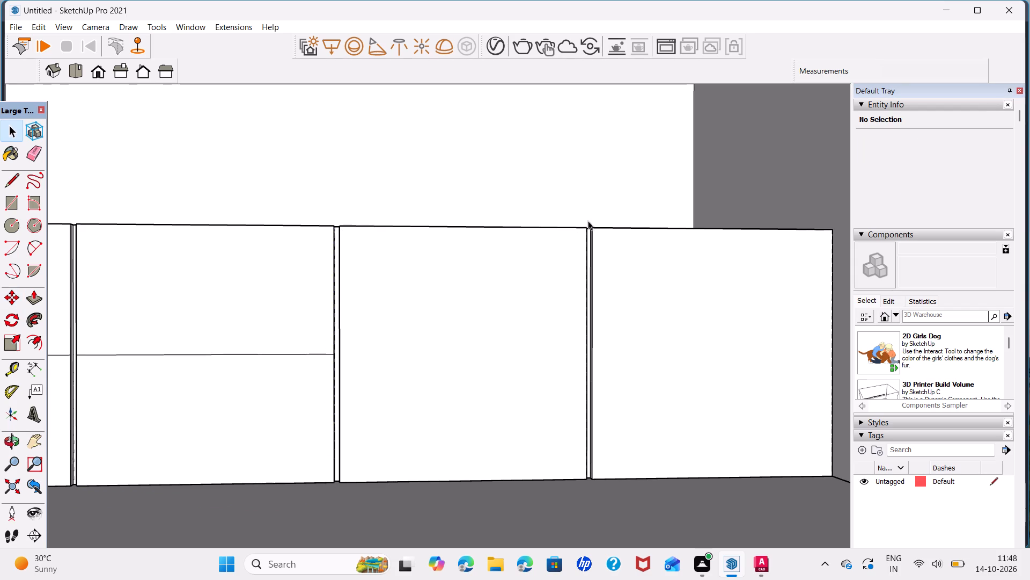
Copy the third door's top edge 1'6" down to its bottom, divided by 2, to split the door into equal halves.
click(585, 227)
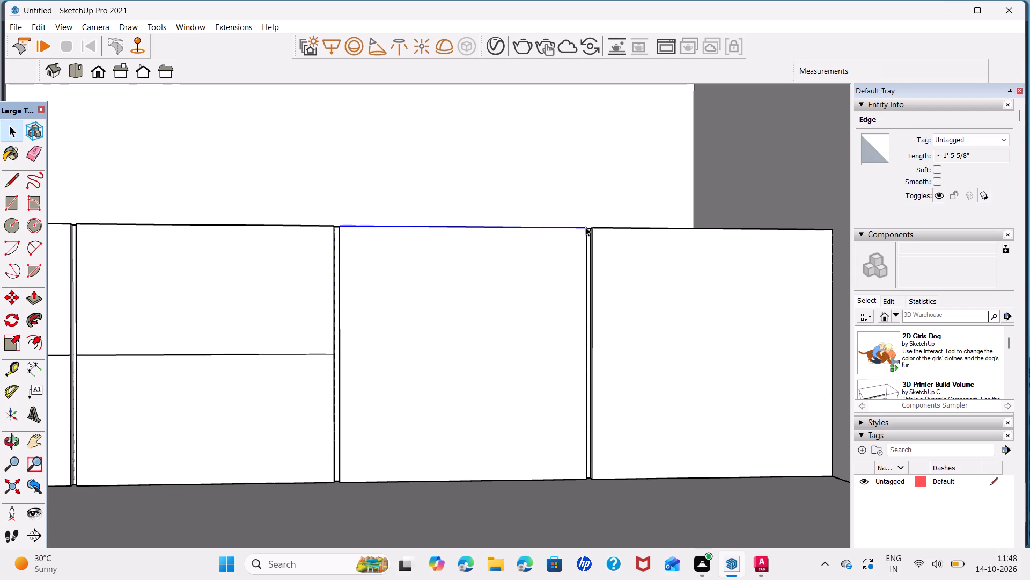
key(m)
click(585, 227)
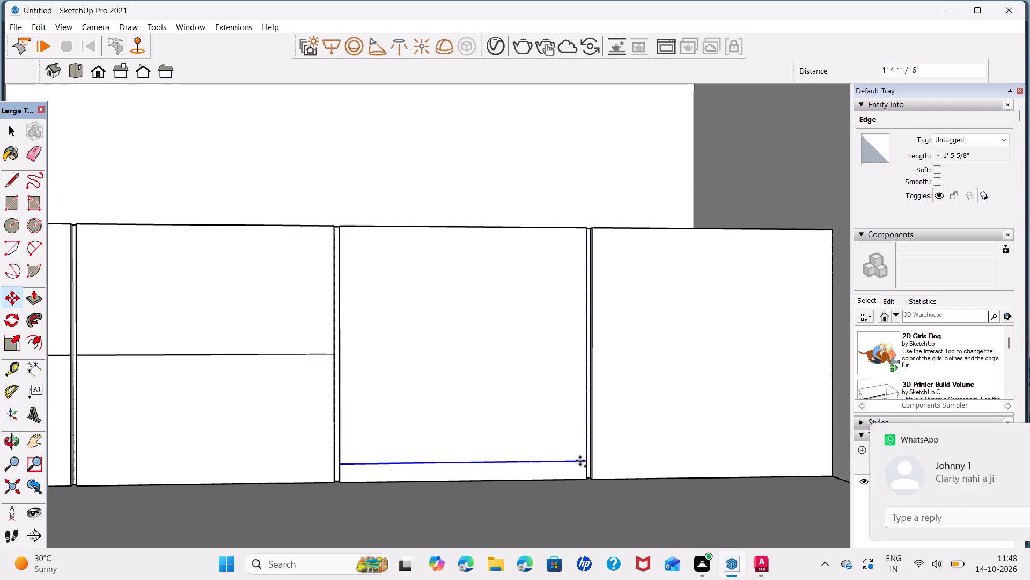
click(588, 481)
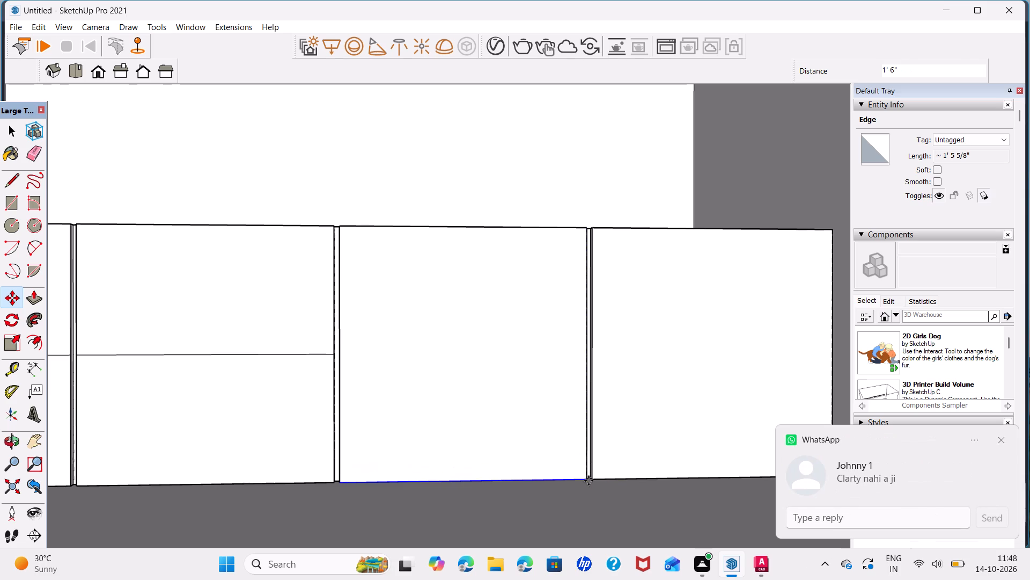
text(/2)
key(Return)
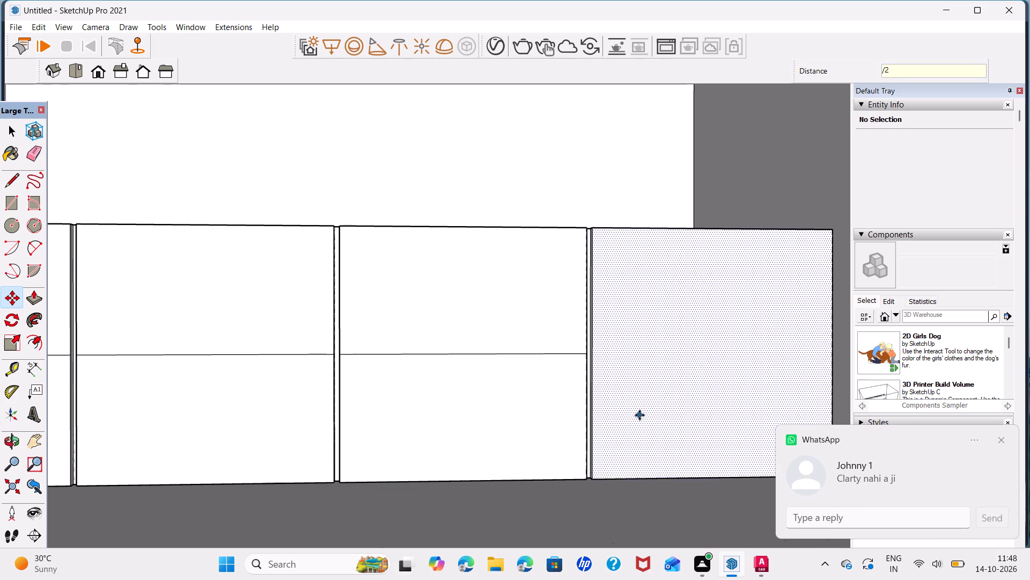
Copy the top edge of the door farthest from the wardrobe down to its bottom, divided by 2, to halve the door.
scroll(639, 415, down, 3)
middle_drag(671, 419, 487, 441)
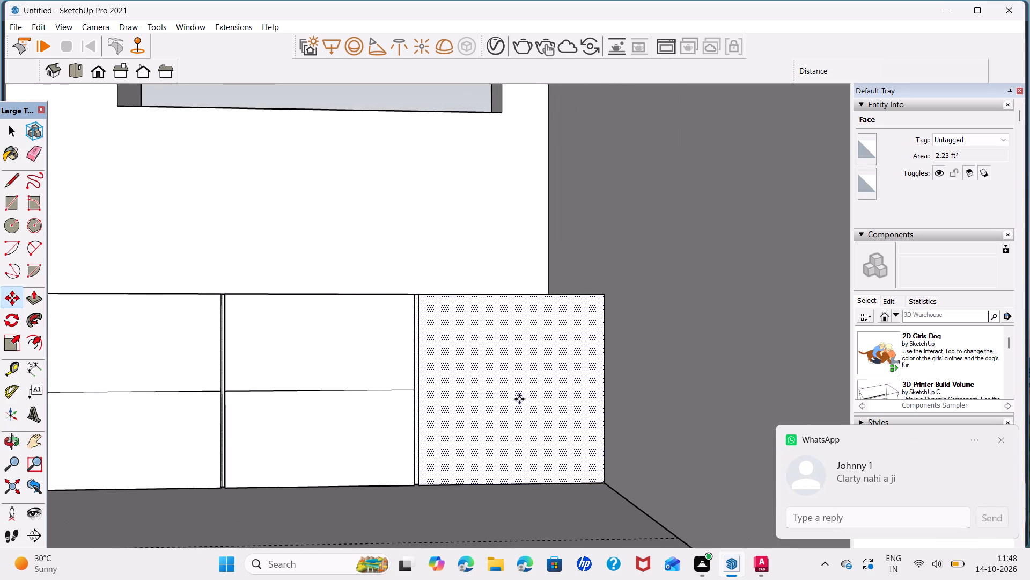
key(space)
click(541, 295)
key(m)
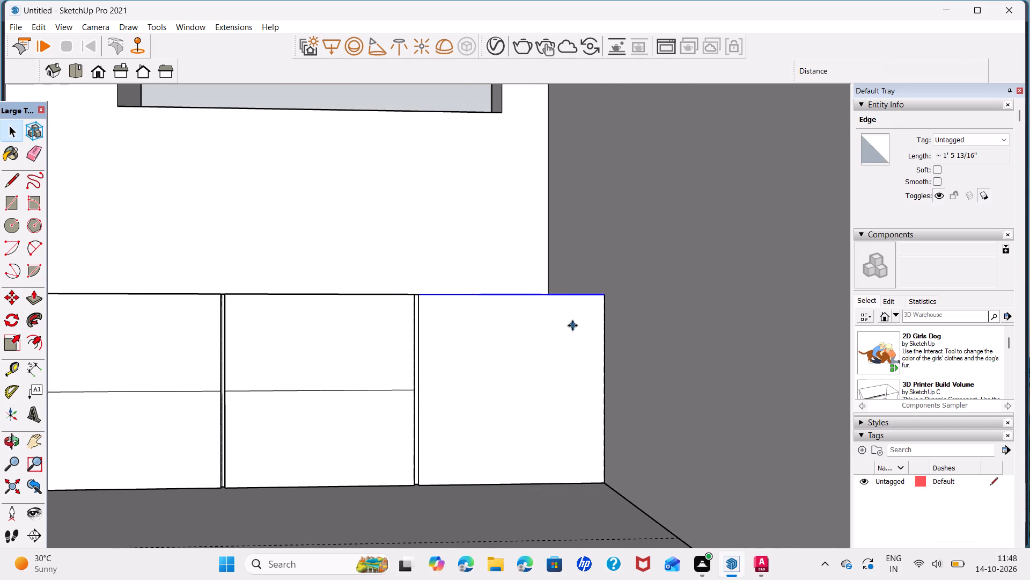
click(602, 296)
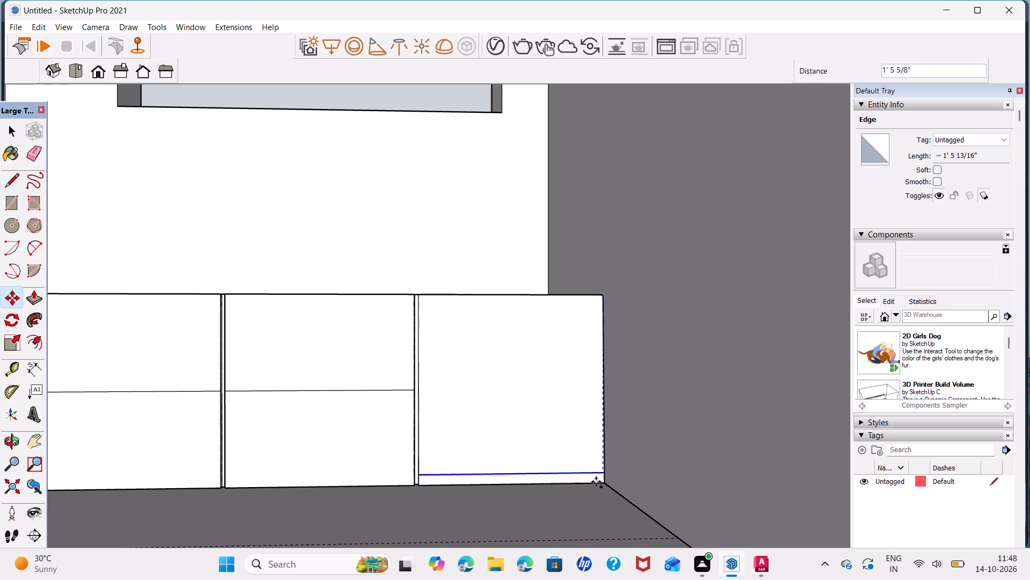
click(605, 480)
text(/2)
key(Return)
key(space)
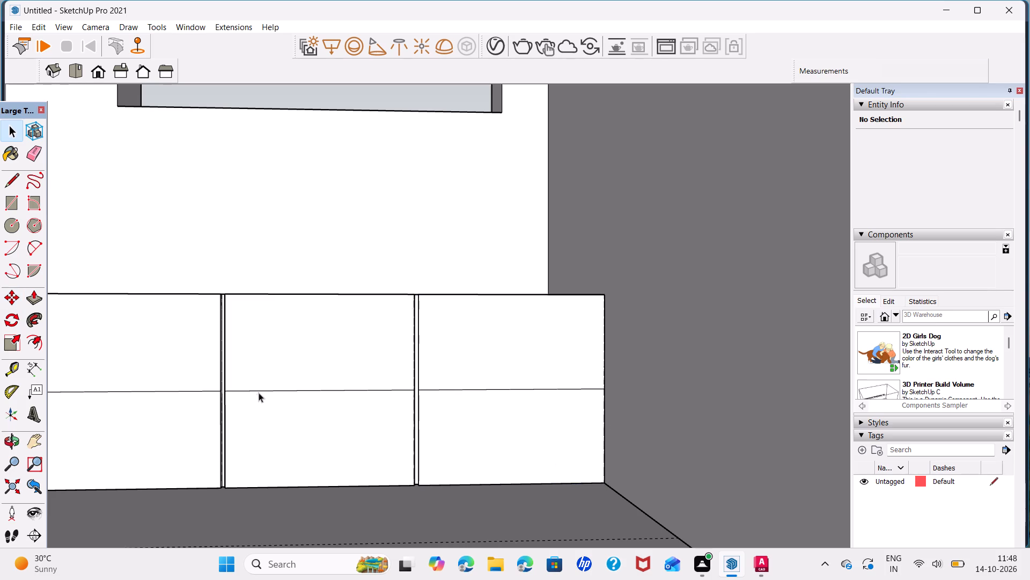
Copy the farthest door's horizontal divider 0.2" upward, and copy that new line 0.4" downward to outline a drawer gap.
scroll(261, 388, up, 3)
scroll(465, 401, up, 3)
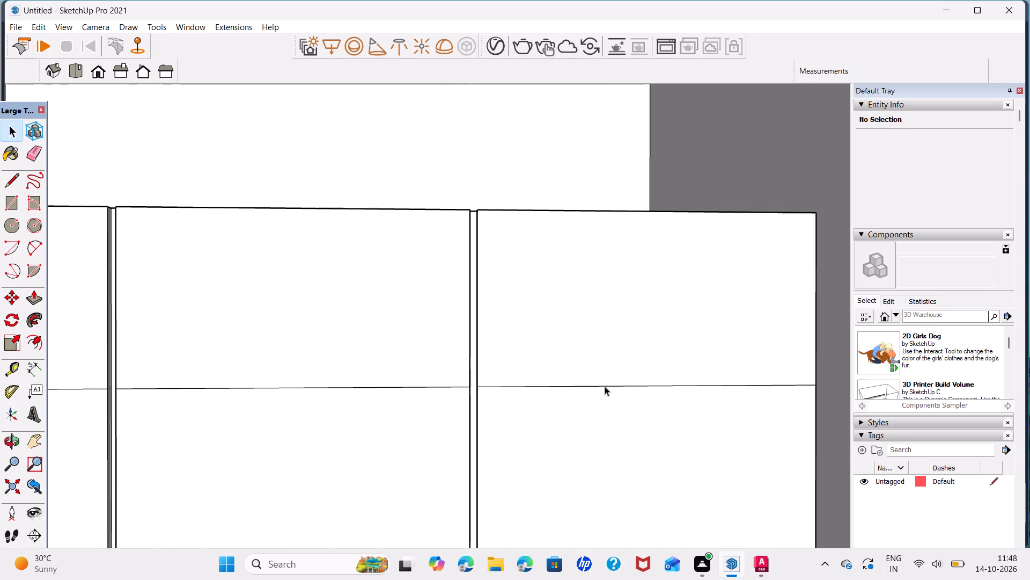
click(605, 386)
key(m)
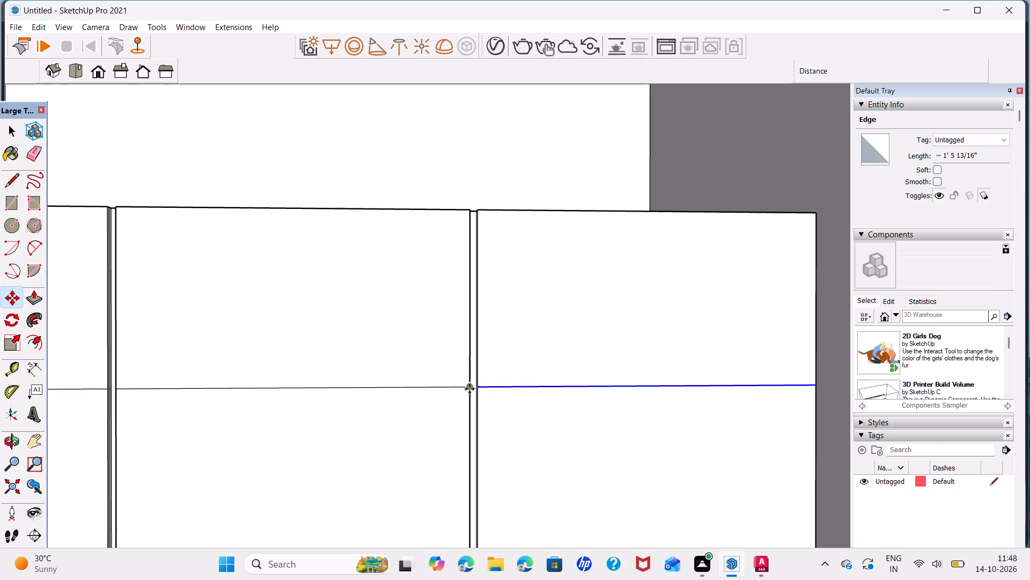
click(478, 389)
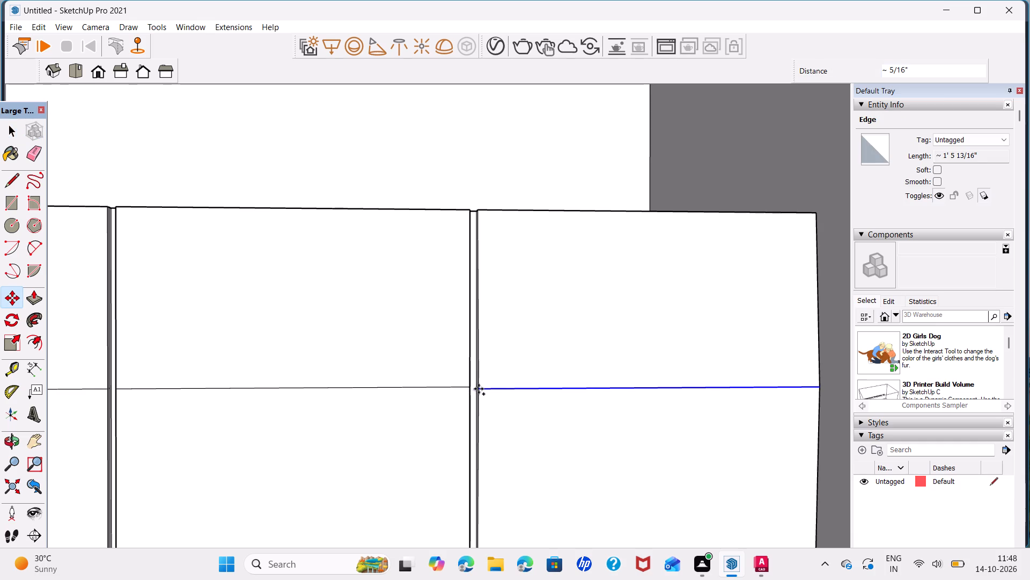
text(0.2)
key(Return)
scroll(466, 383, up, 6)
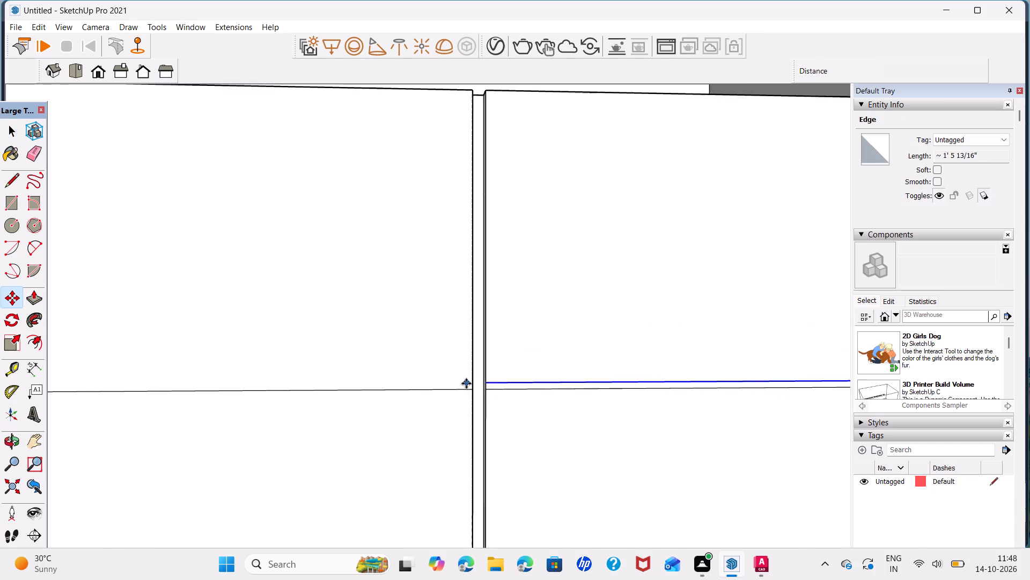
click(489, 383)
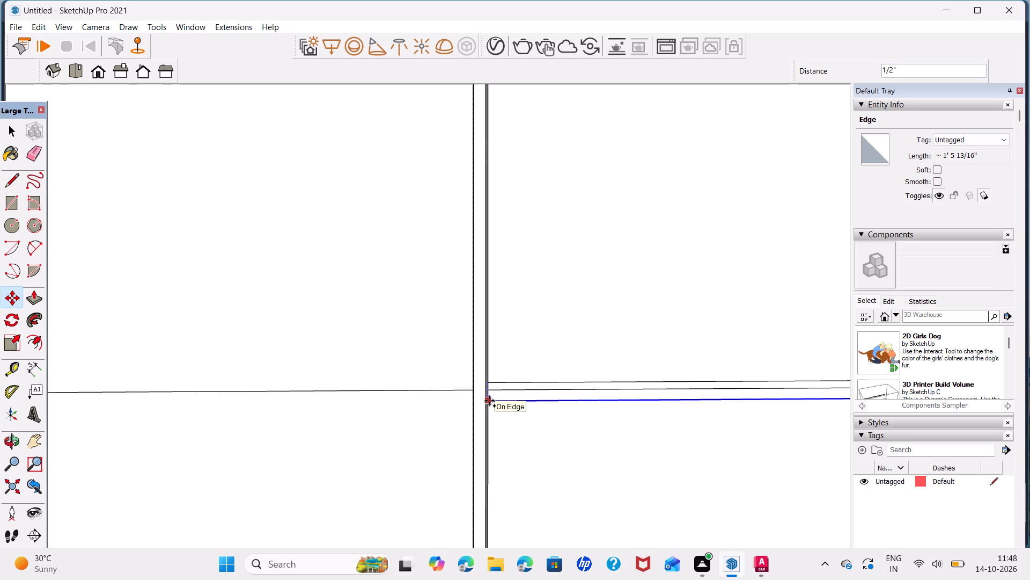
text(0.4)
key(Return)
key(space)
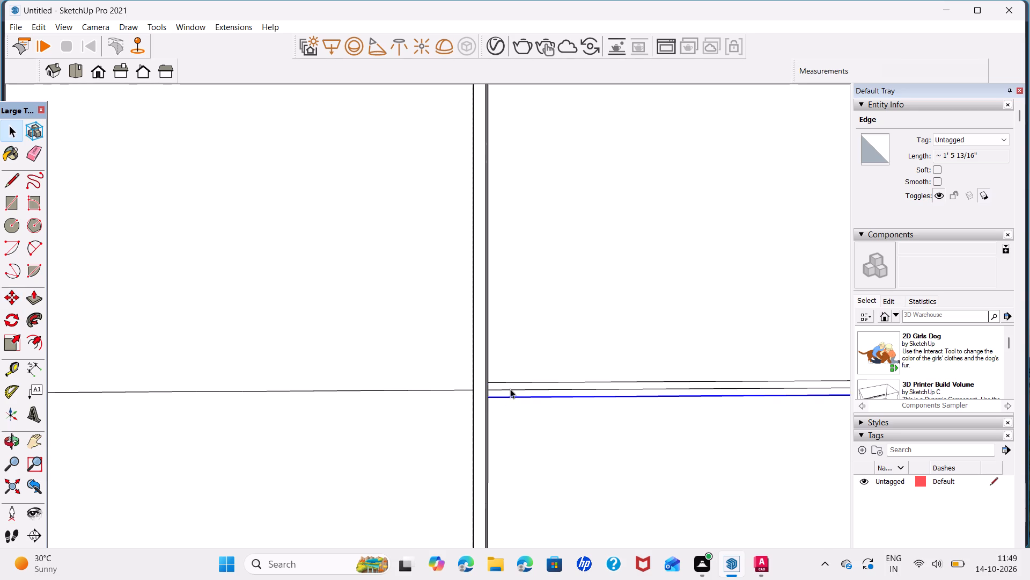
Delete the original middle divider between the two gap lines on the door farthest from the wardrobe.
click(512, 388)
click(513, 388)
click(516, 388)
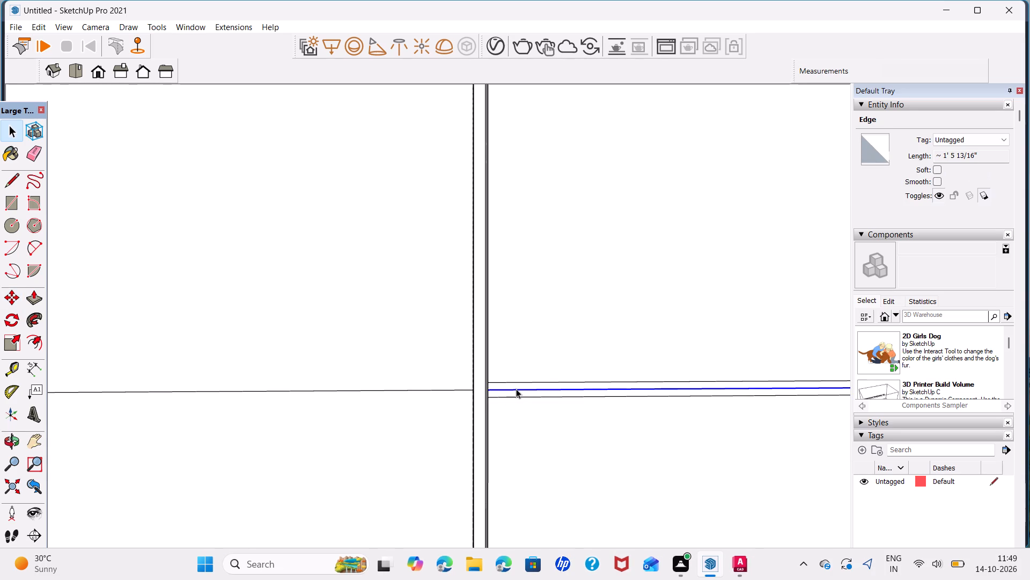
key(Delete)
Copy the third door's horizontal divider 0.2" upward, and copy that new line 0.4" downward to outline its drawer gap.
click(442, 388)
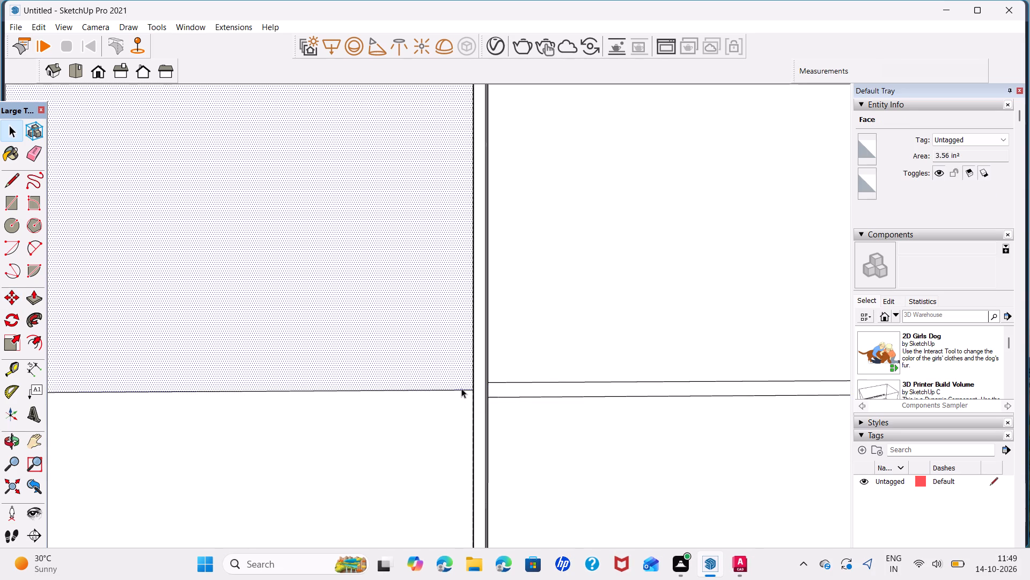
click(461, 388)
key(m)
click(470, 388)
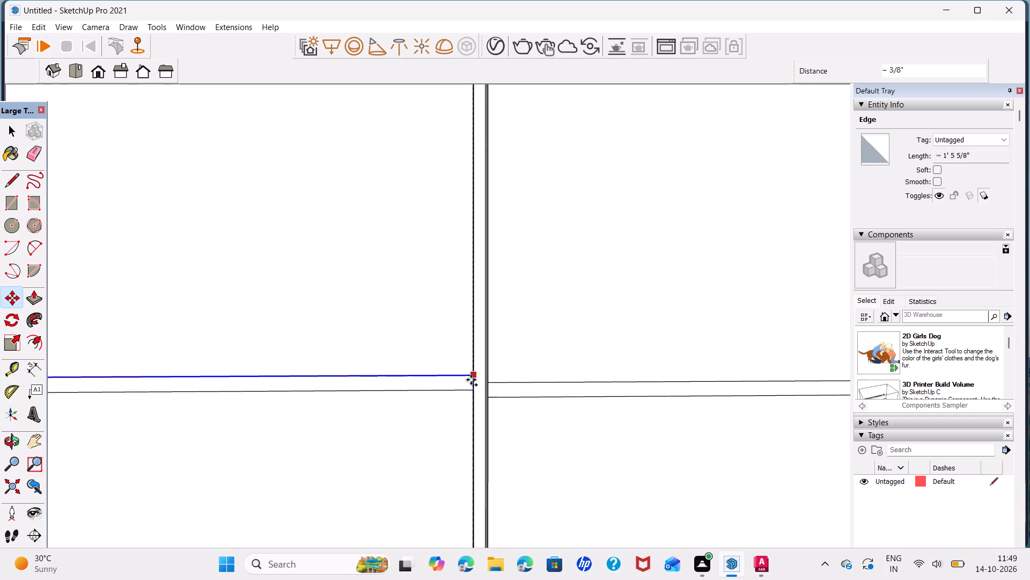
text(0.2)
key(Return)
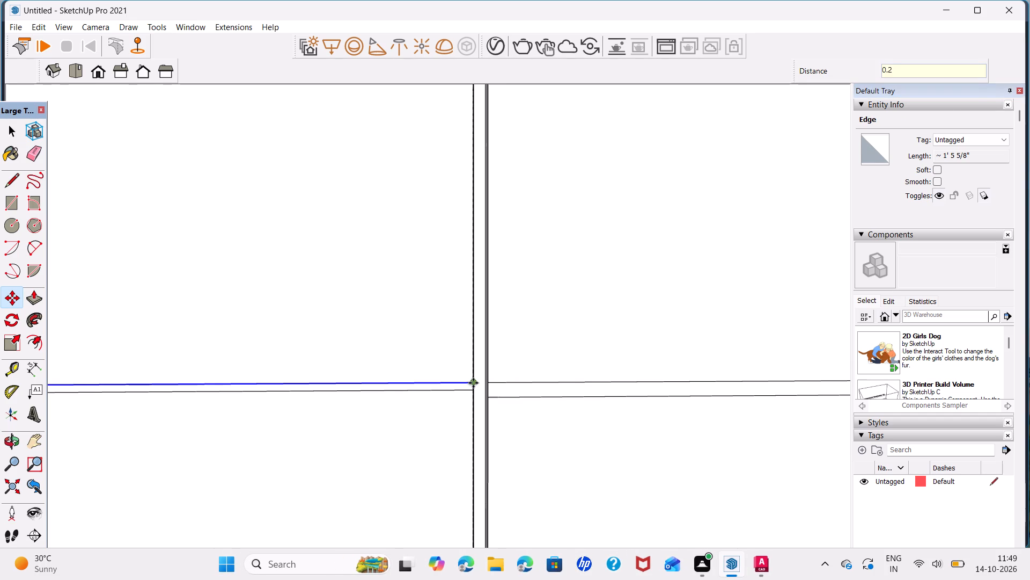
click(473, 383)
text(0.4)
key(Return)
scroll(353, 381, down, 5)
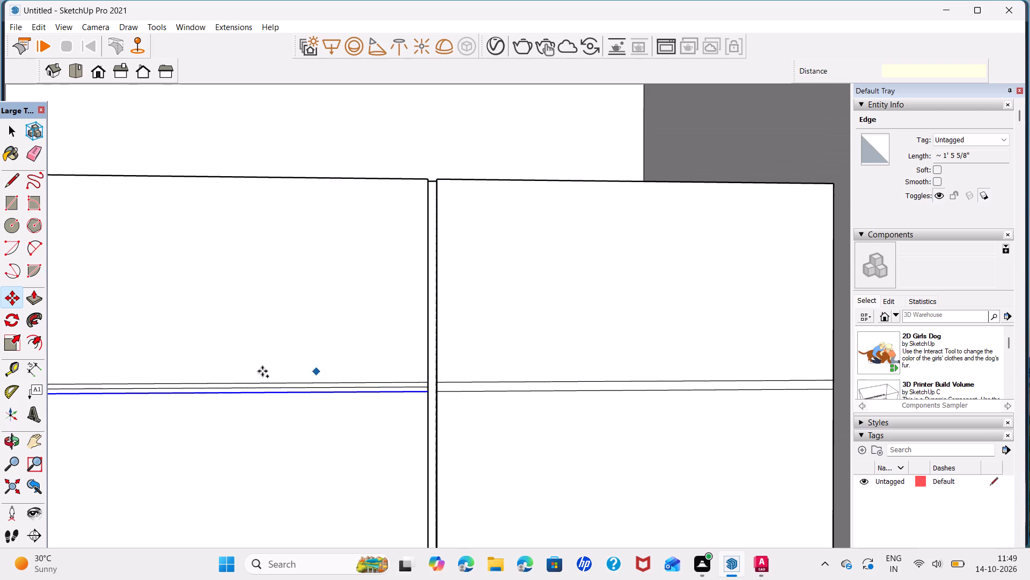
Copy the horizontal divider of the second door from the wardrobe 0.2" upward, and copy that new line 0.4" downward.
middle_drag(234, 371, 789, 350)
key(space)
click(516, 369)
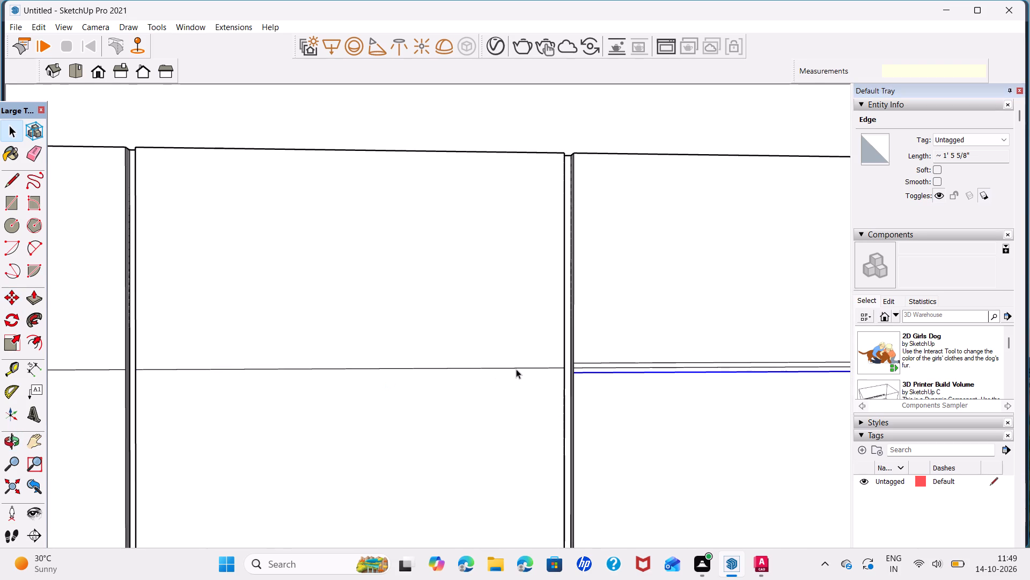
key(m)
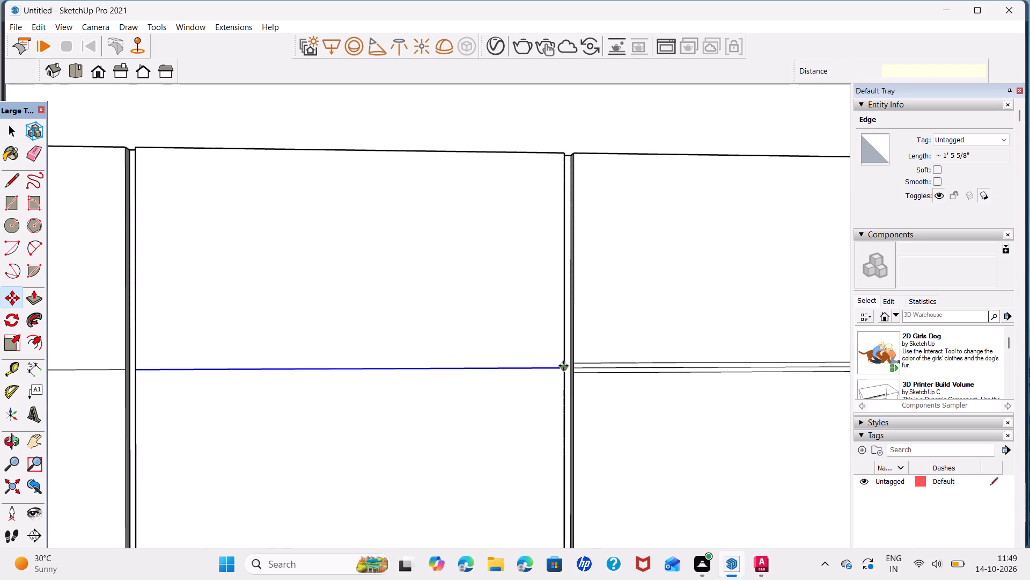
click(563, 366)
text(0.2)
key(Return)
click(564, 360)
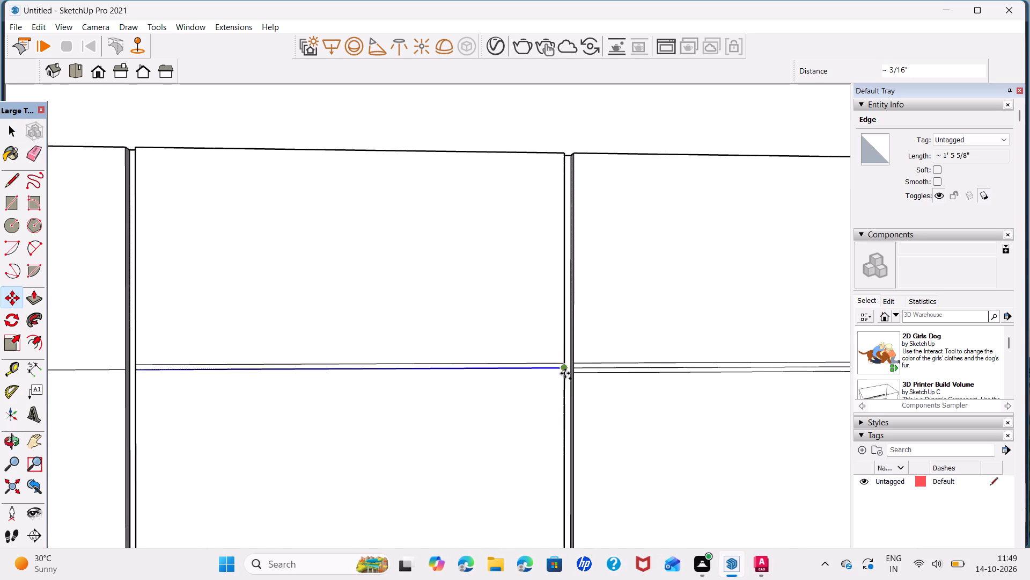
text(0.4)
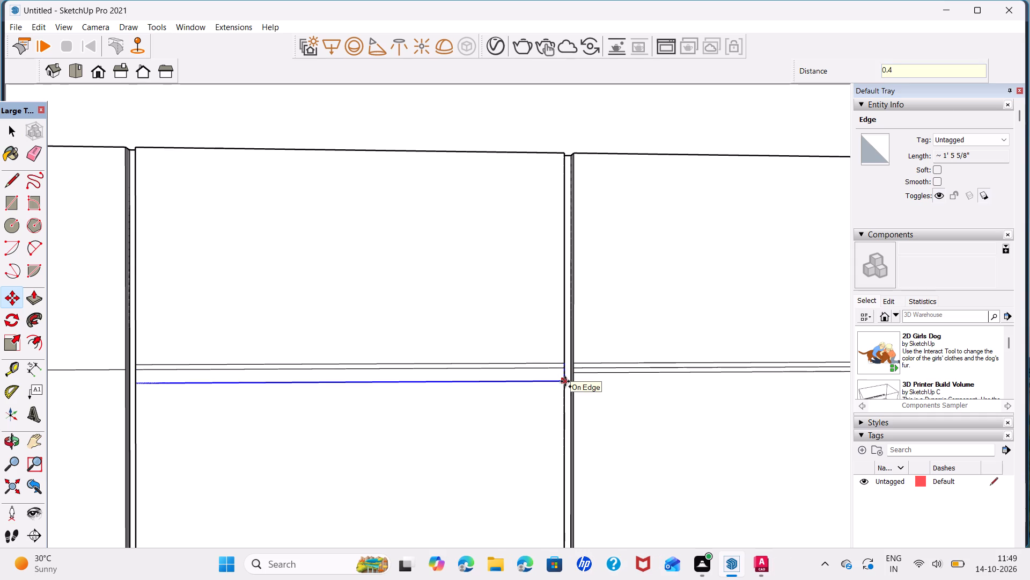
key(Return)
Copy the horizontal divider of the door nearest the wardrobe 0.2" upward, and copy that new line 0.4" downward.
middle_drag(146, 370, 359, 385)
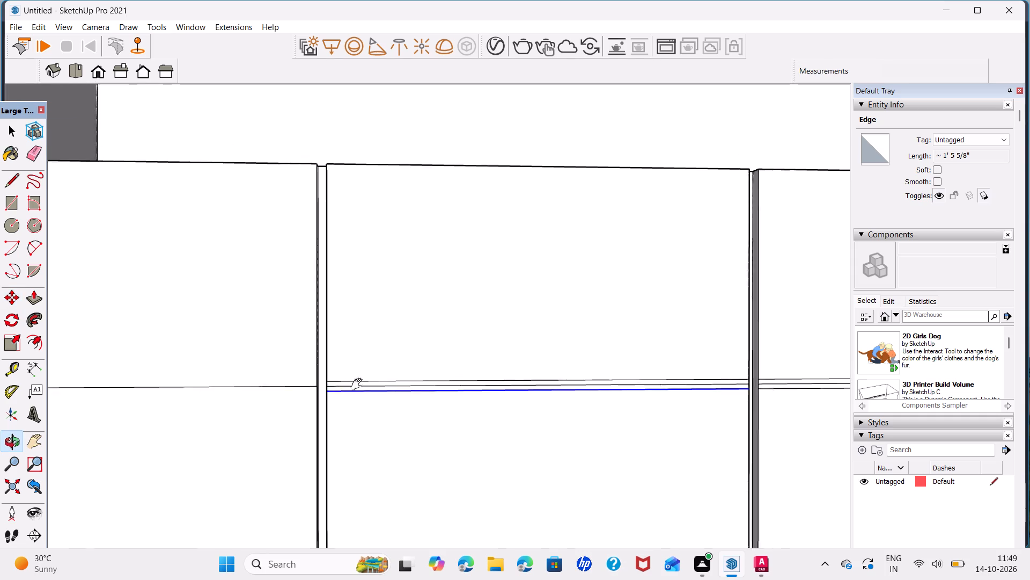
middle_drag(359, 385, 484, 381)
click(462, 379)
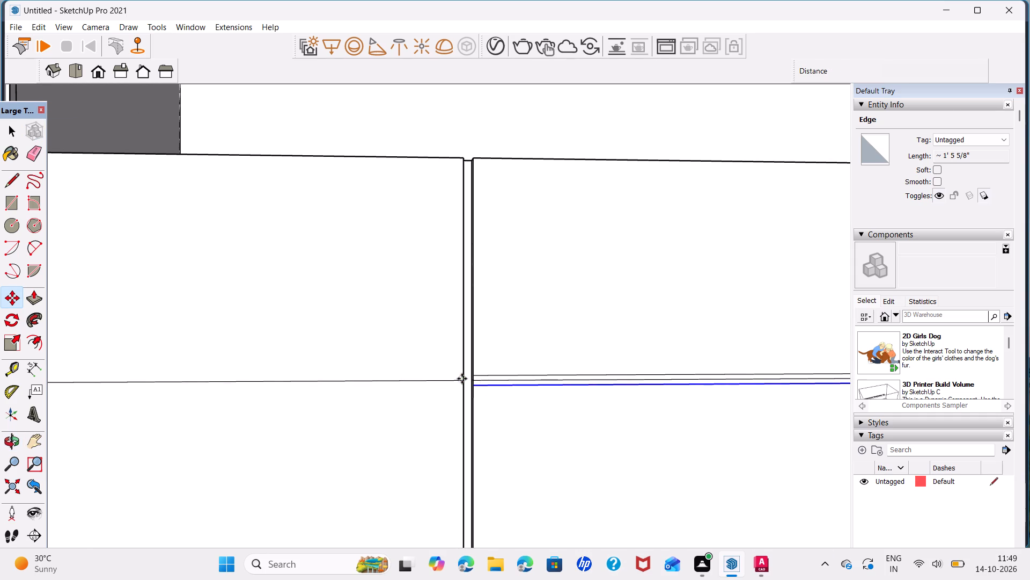
key(space)
click(446, 379)
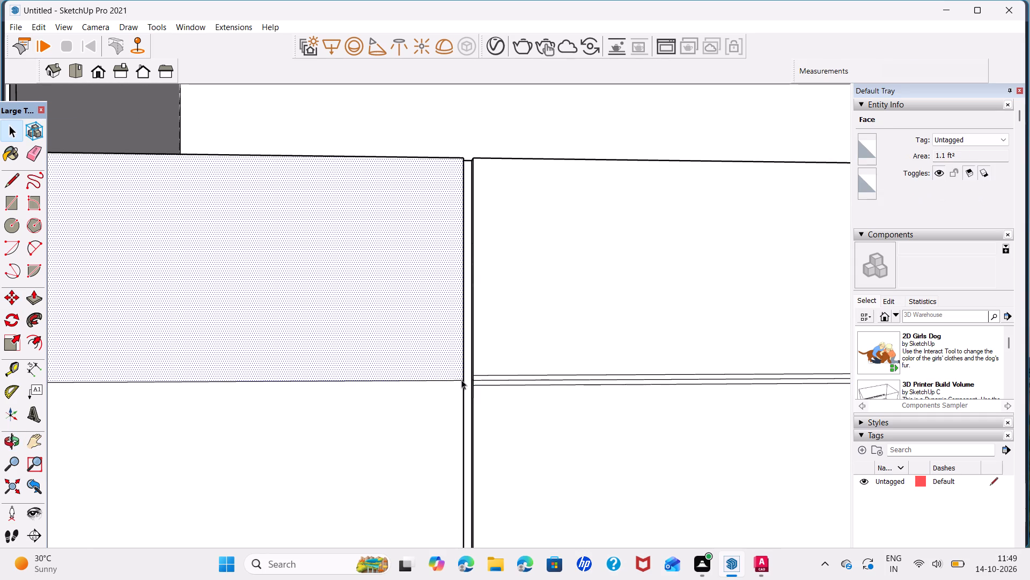
click(461, 380)
key(m)
click(464, 381)
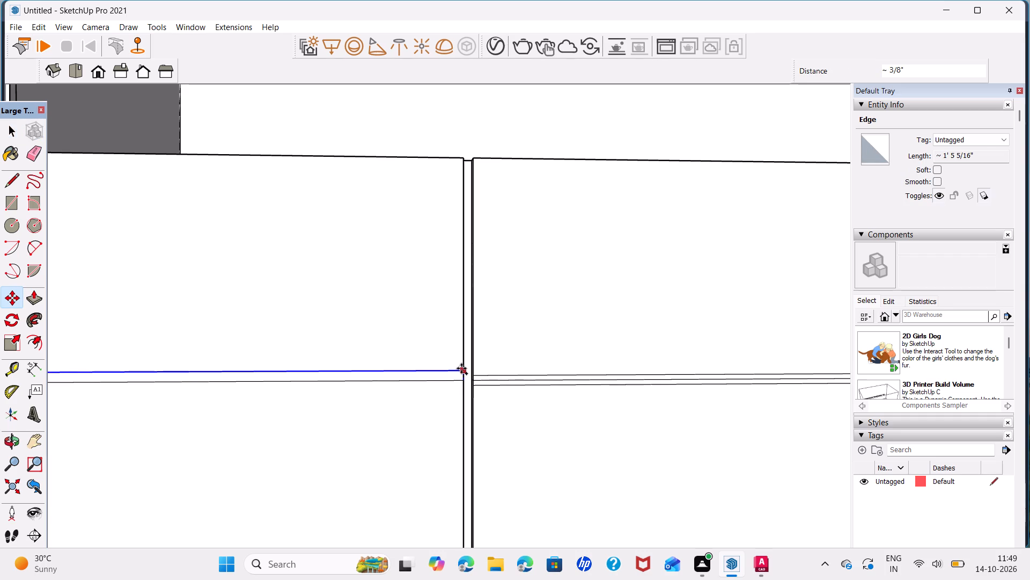
text(0.2)
key(Return)
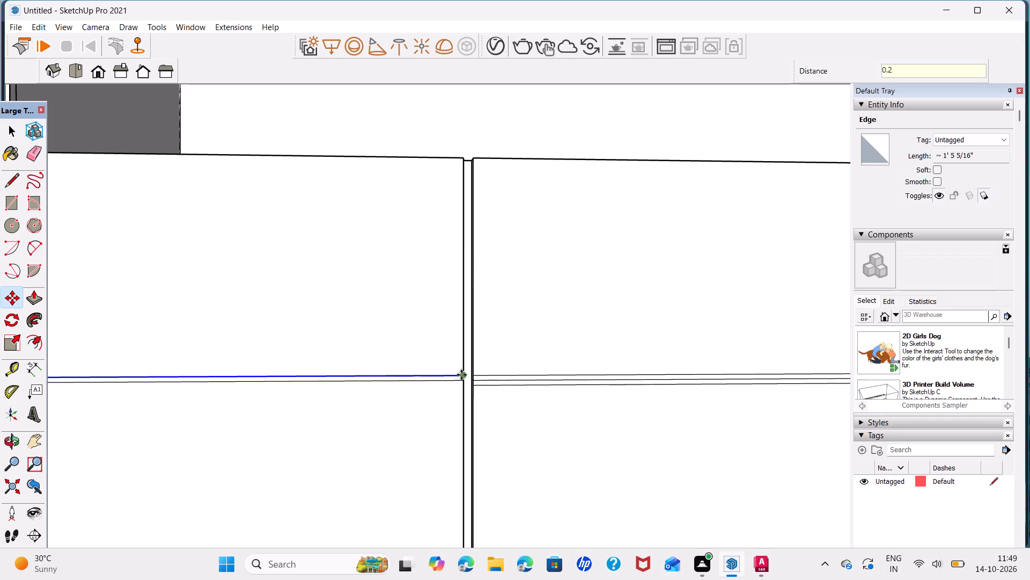
click(461, 374)
text(0.4)
key(Return)
Delete the original middle divider between the gap lines on the two doors nearest the wardrobe.
key(space)
scroll(285, 367, down, 6)
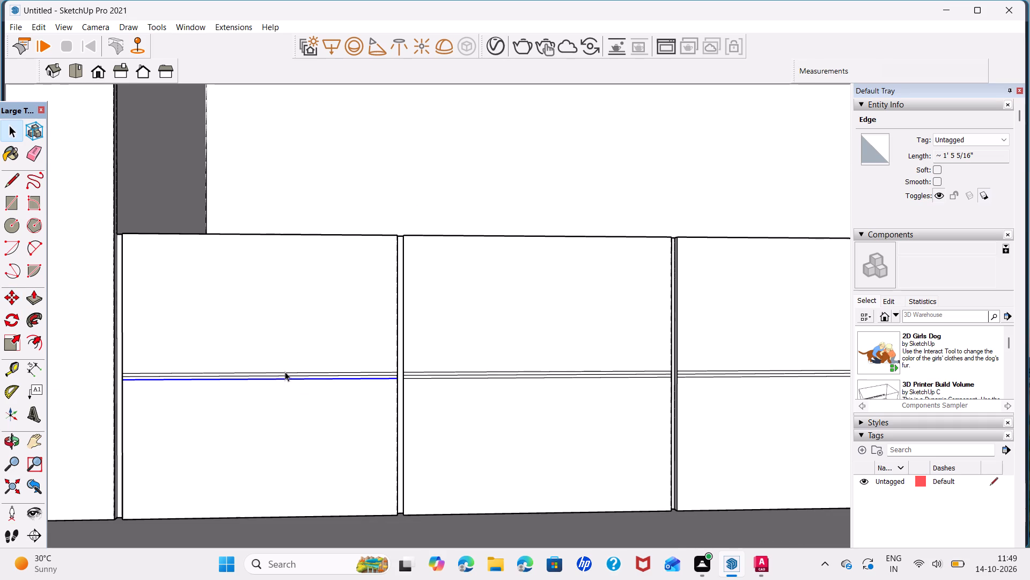
click(288, 374)
click(289, 374)
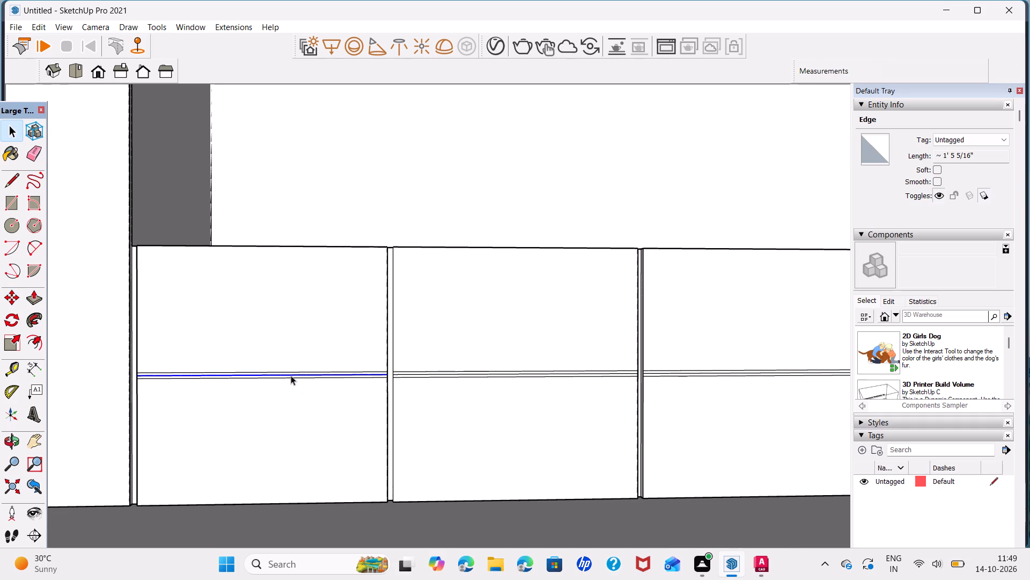
key(Delete)
click(418, 374)
key(Delete)
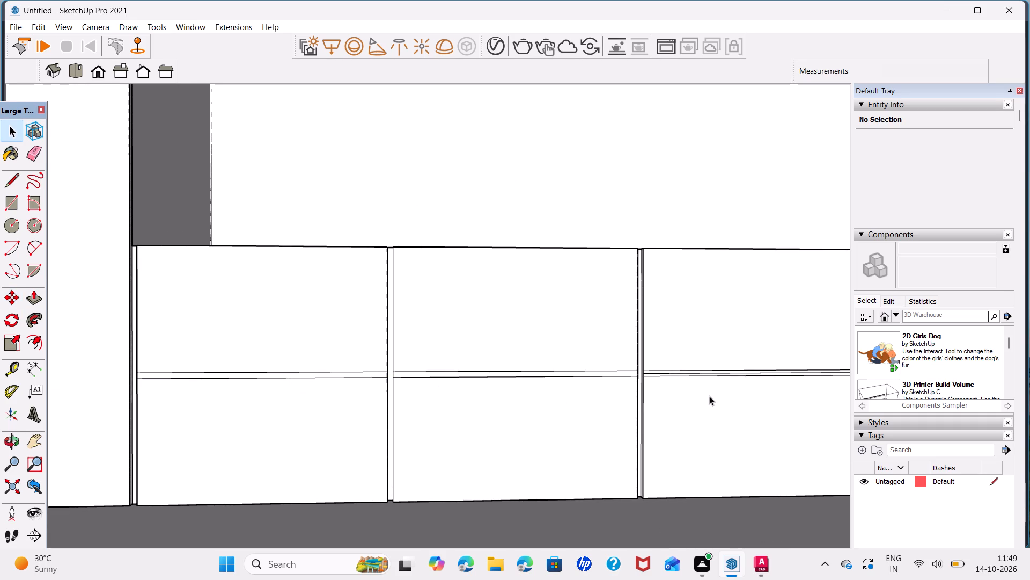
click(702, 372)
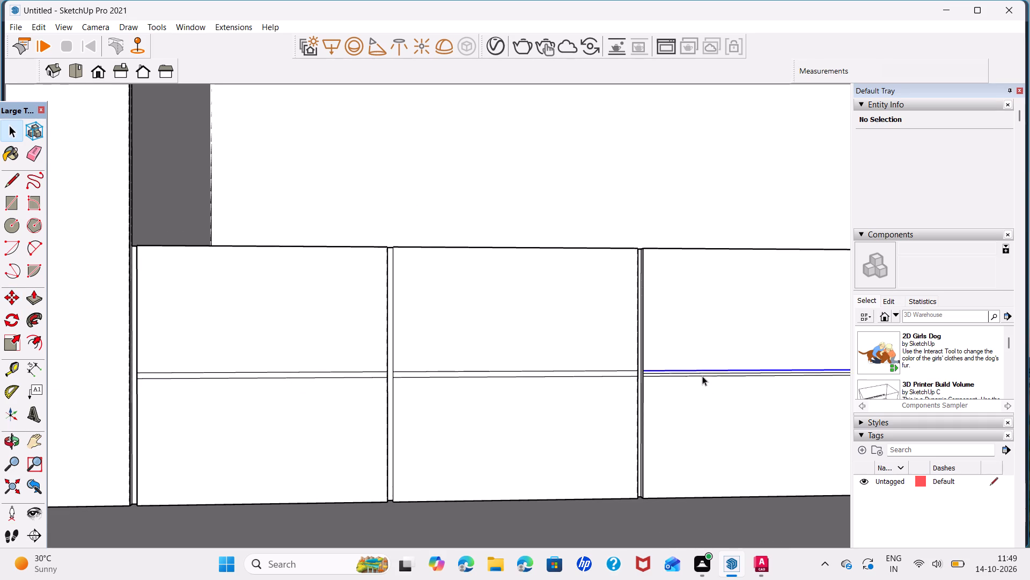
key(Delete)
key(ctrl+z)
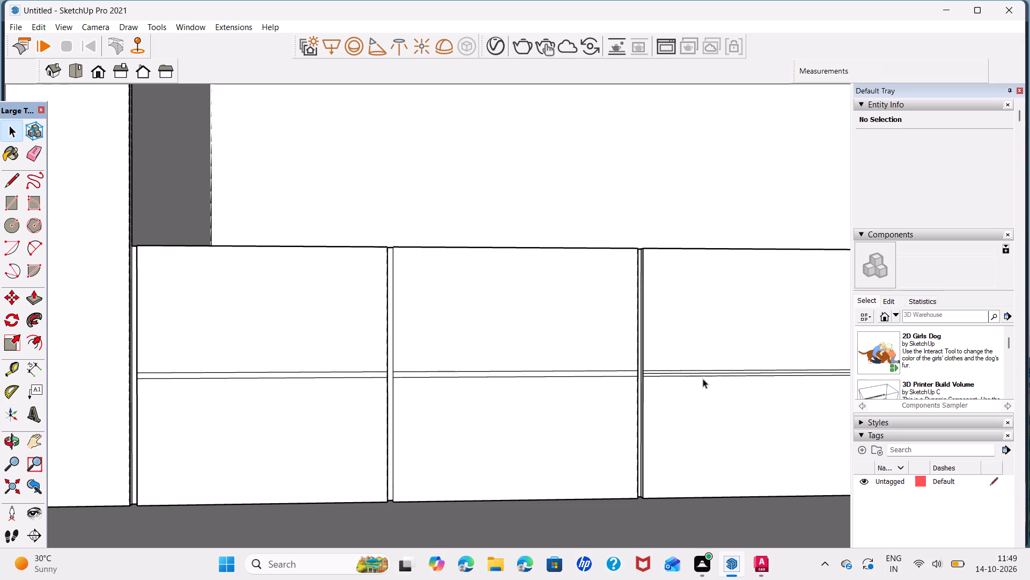
Delete the original middle divider between the gap lines on the third door from the wardrobe.
click(711, 373)
key(Delete)
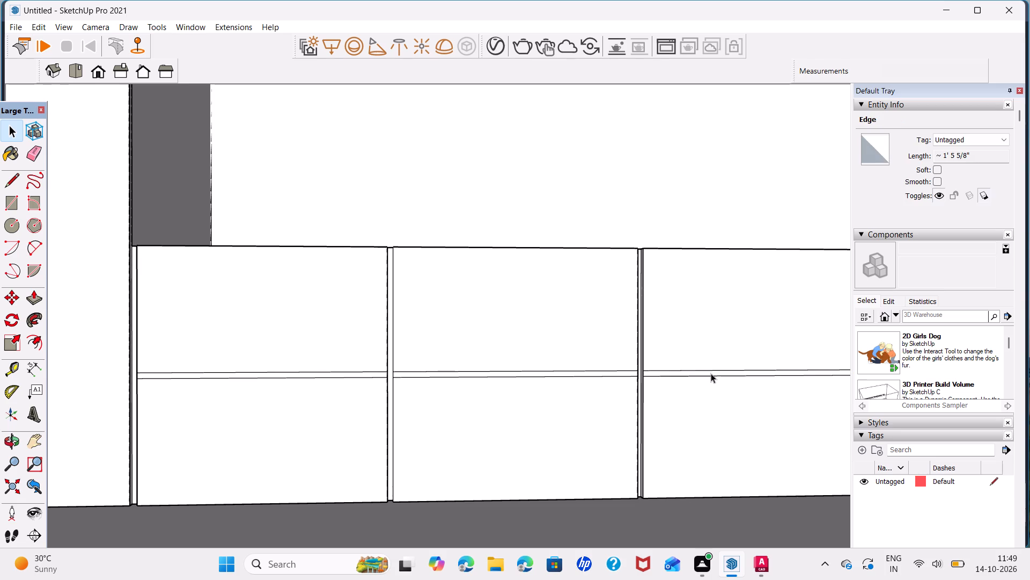
Recess the horizontal gap strips on all four doors with Push/Pull, repeating the previous push depth.
scroll(711, 373, down, 7)
middle_drag(726, 381, 666, 384)
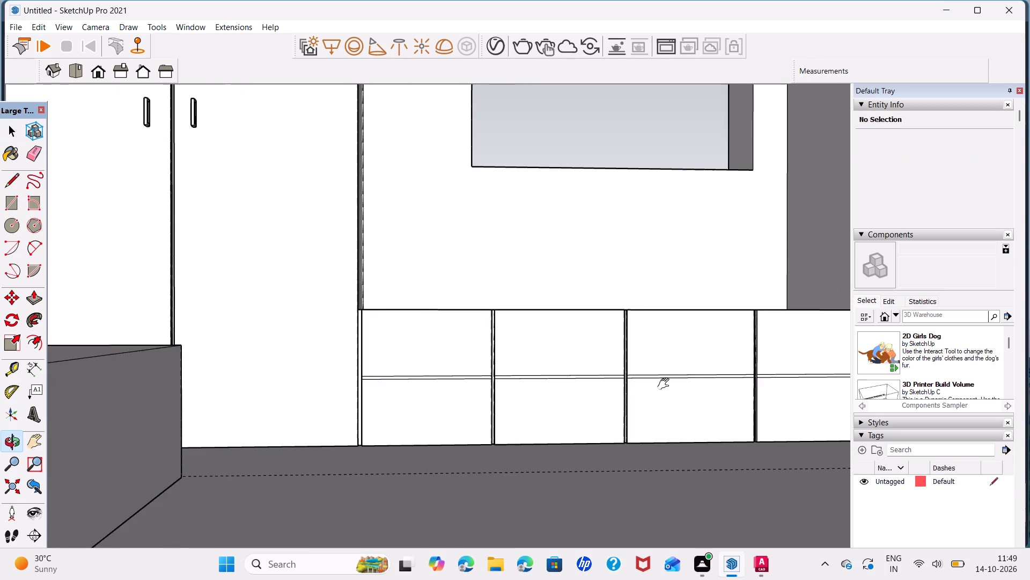
middle_drag(666, 384, 544, 388)
key(p)
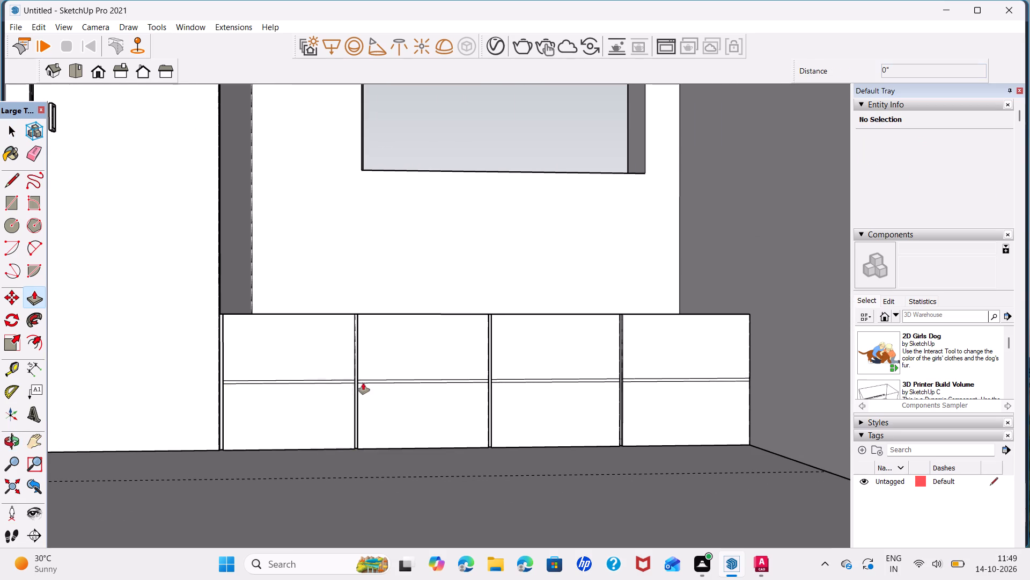
scroll(364, 383, up, 3)
double_click(348, 380)
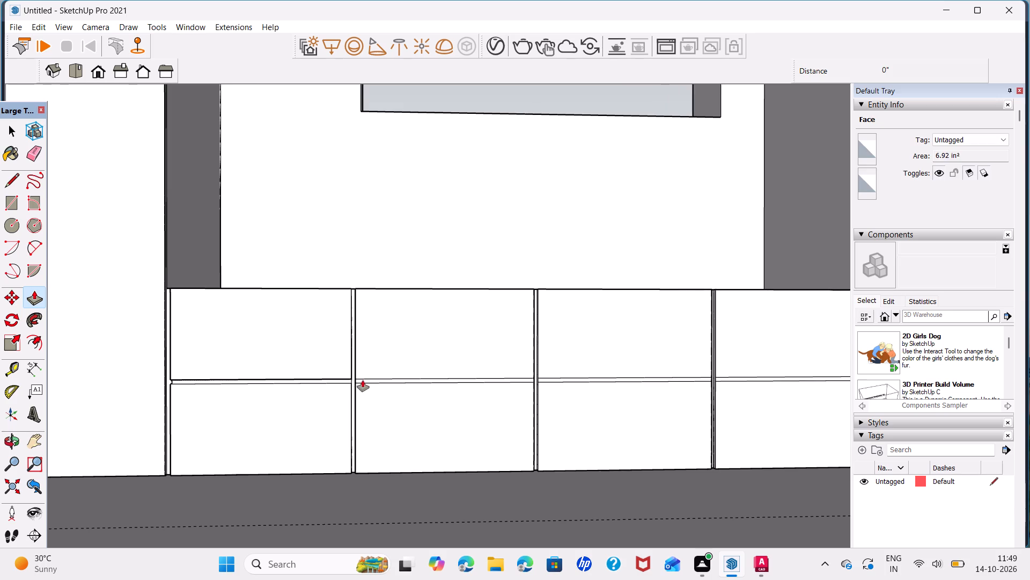
double_click(375, 380)
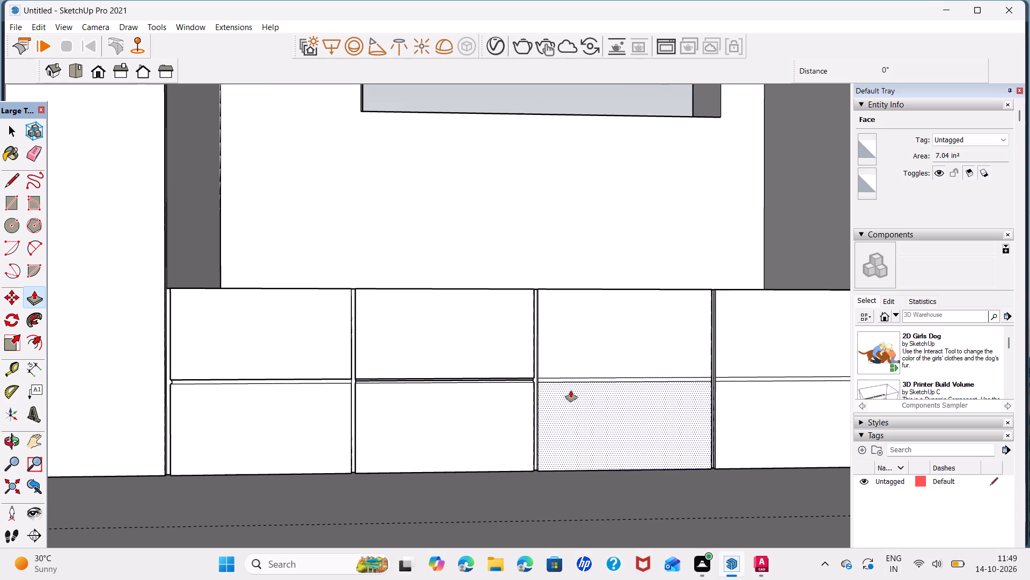
double_click(571, 380)
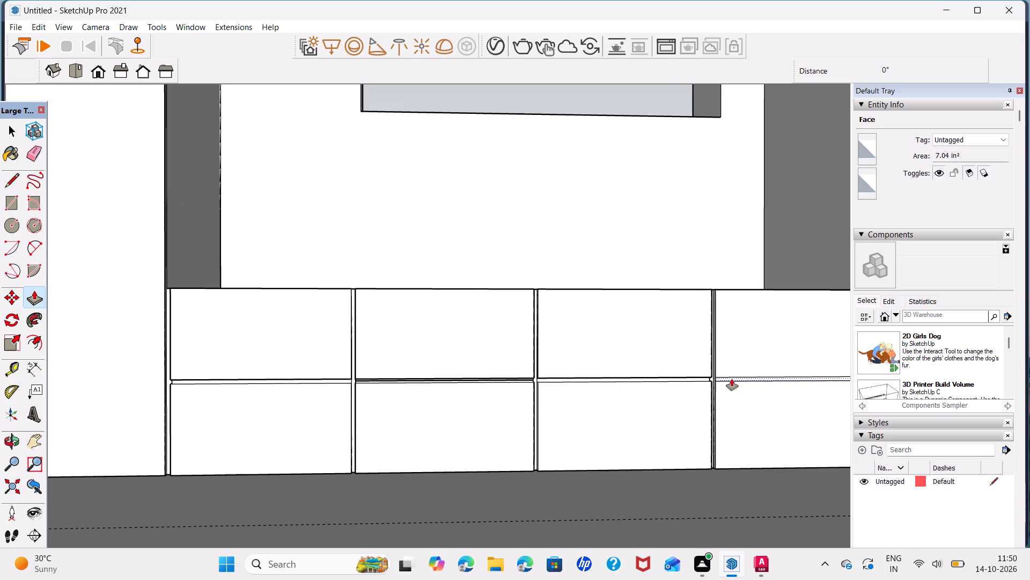
double_click(732, 379)
scroll(735, 397, down, 4)
key(space)
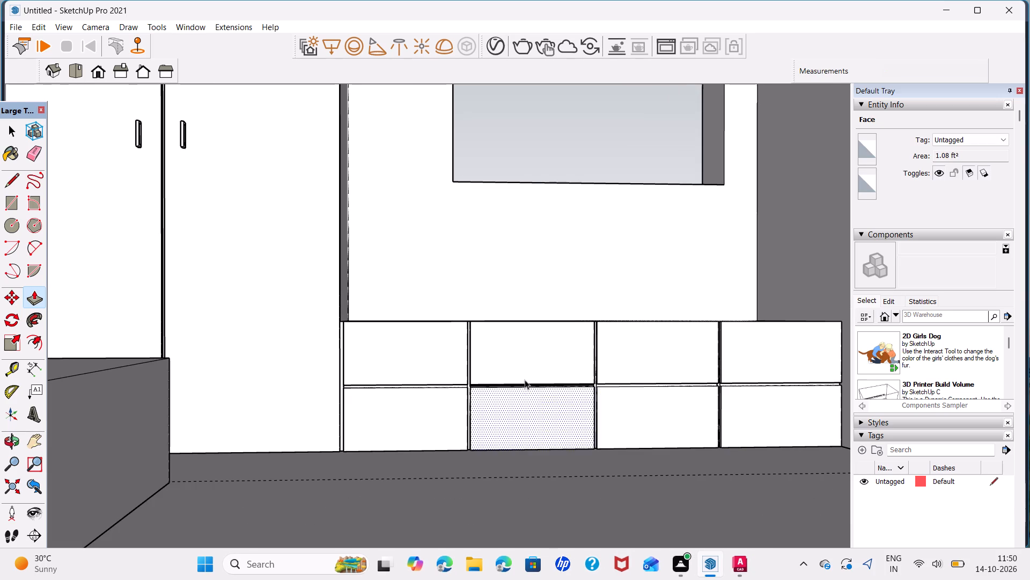
Examine the low cabinet's drawer fronts and the recessed gaps between them from above and close up.
scroll(474, 363, down, 5)
middle_drag(526, 344, 502, 495)
scroll(444, 346, up, 5)
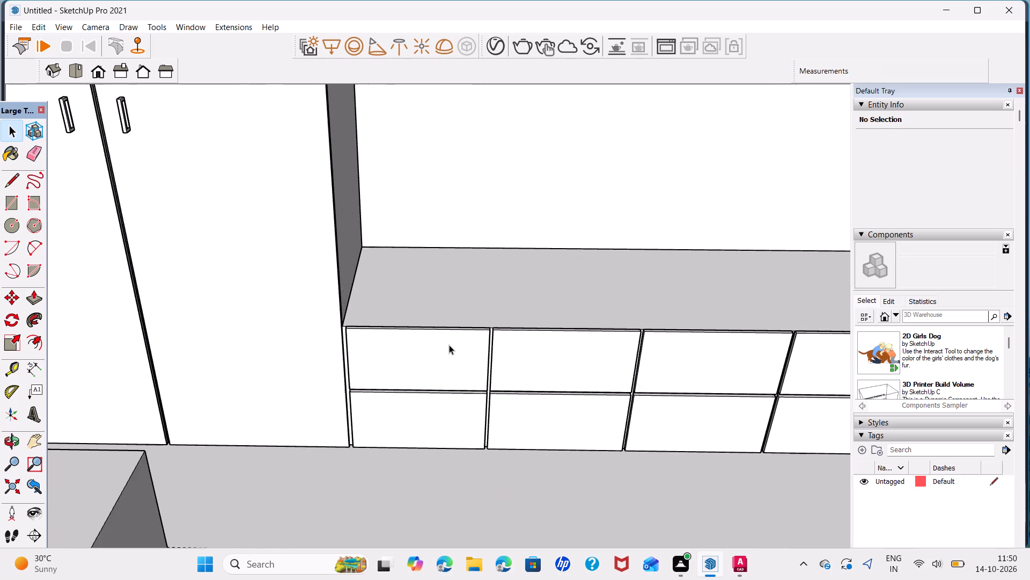
scroll(449, 345, up, 6)
middle_drag(501, 397, 366, 338)
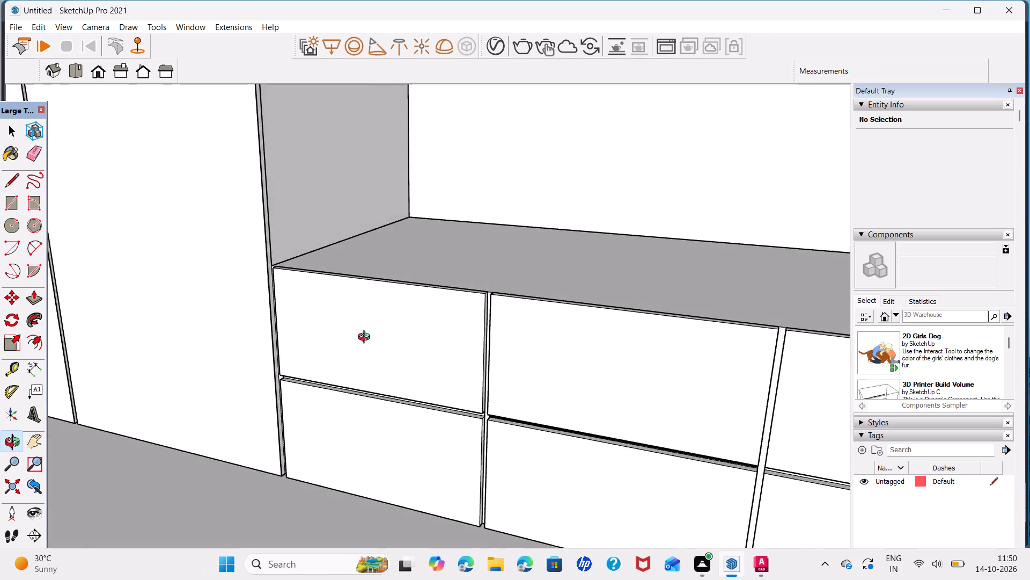
middle_drag(366, 338, 436, 324)
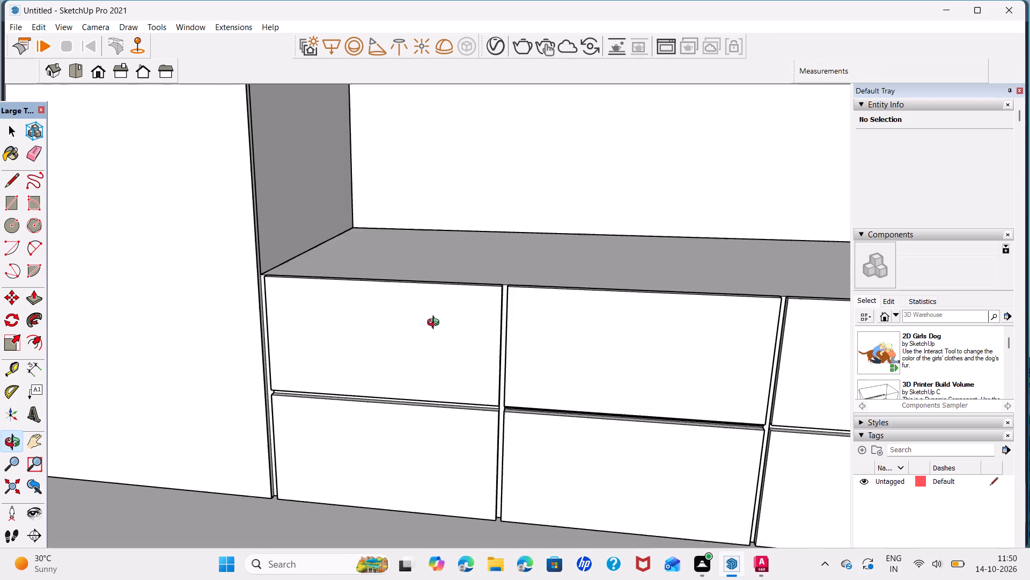
middle_drag(436, 324, 468, 289)
scroll(404, 344, down, 13)
middle_drag(411, 381, 450, 371)
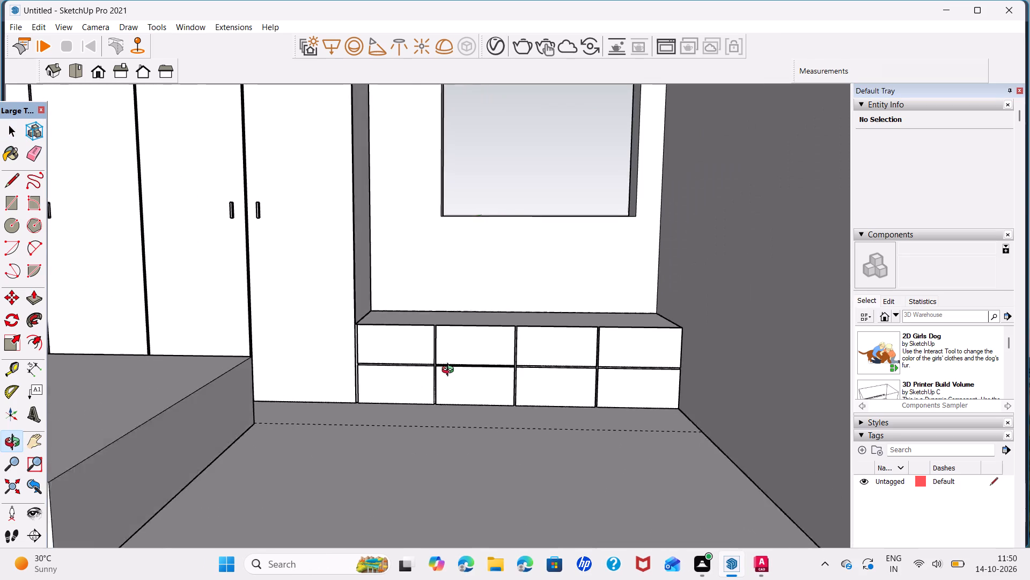
middle_drag(450, 371, 455, 370)
Copy the handle of the wardrobe door nearest the low cabinet onto the upper drawer front next to the wardrobe.
click(255, 209)
scroll(255, 209, up, 5)
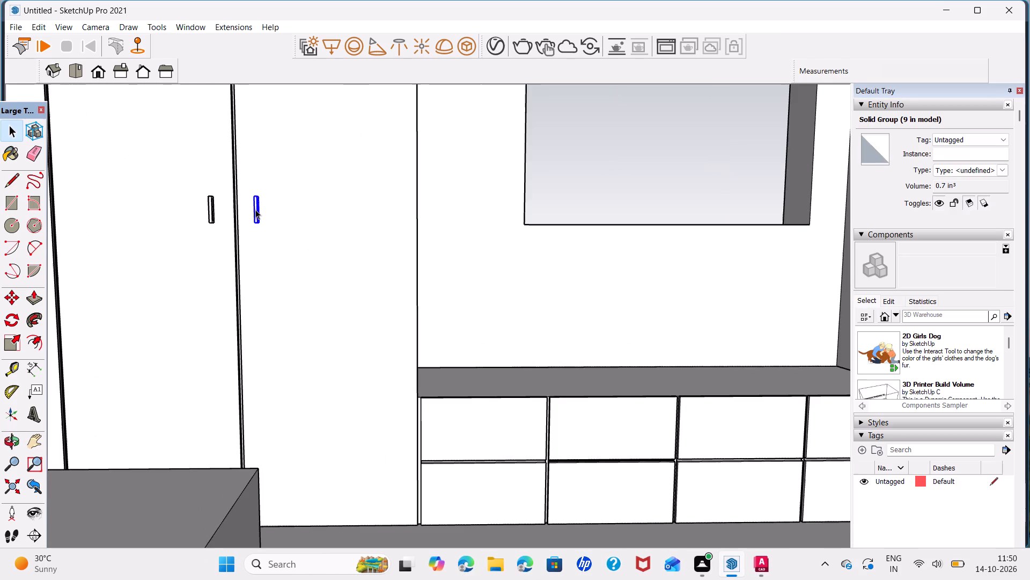
key(m)
scroll(251, 218, up, 5)
middle_drag(266, 231, 253, 234)
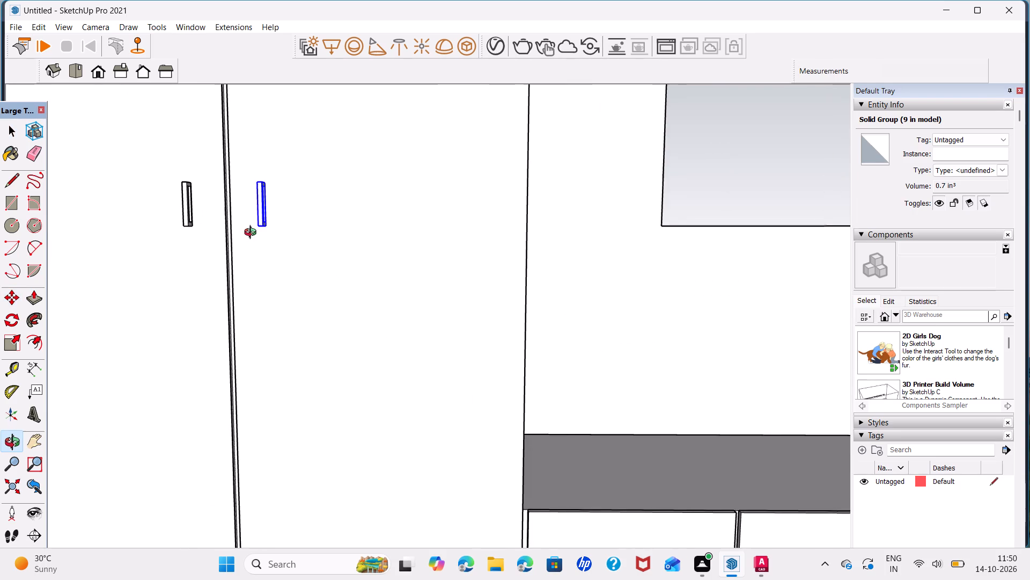
middle_drag(253, 234, 184, 273)
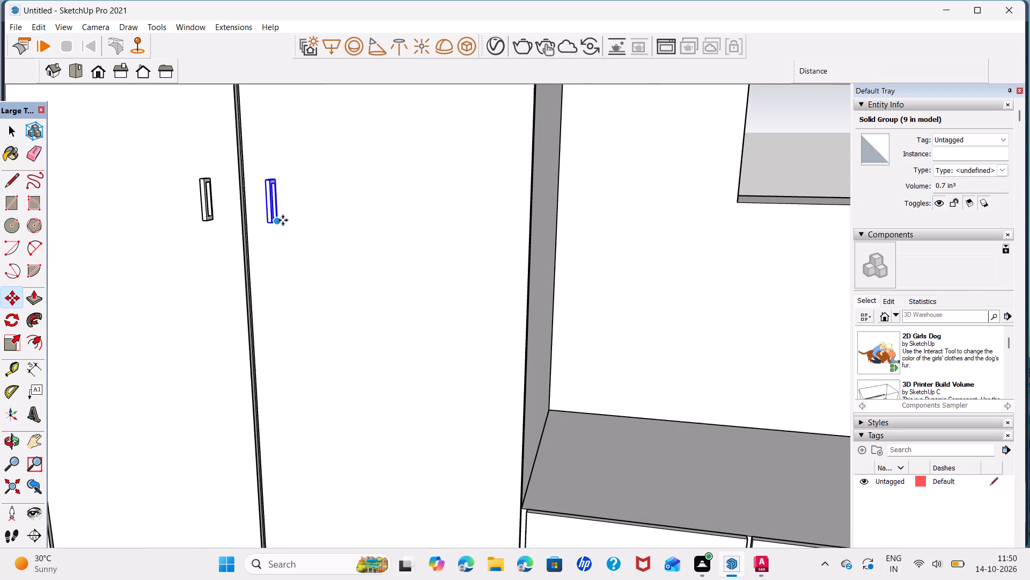
click(283, 220)
scroll(626, 520, down, 4)
middle_drag(671, 483, 655, 275)
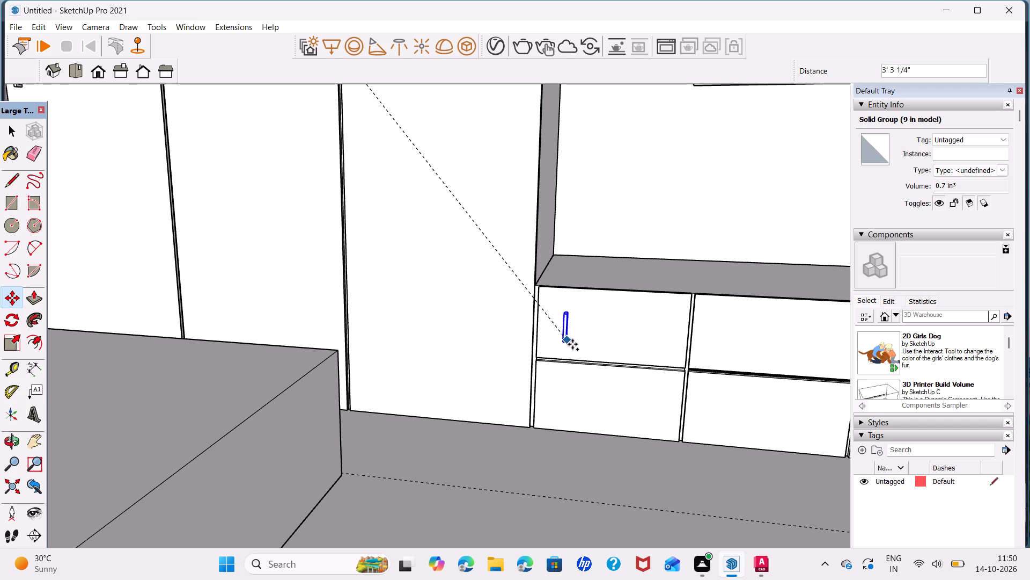
click(576, 338)
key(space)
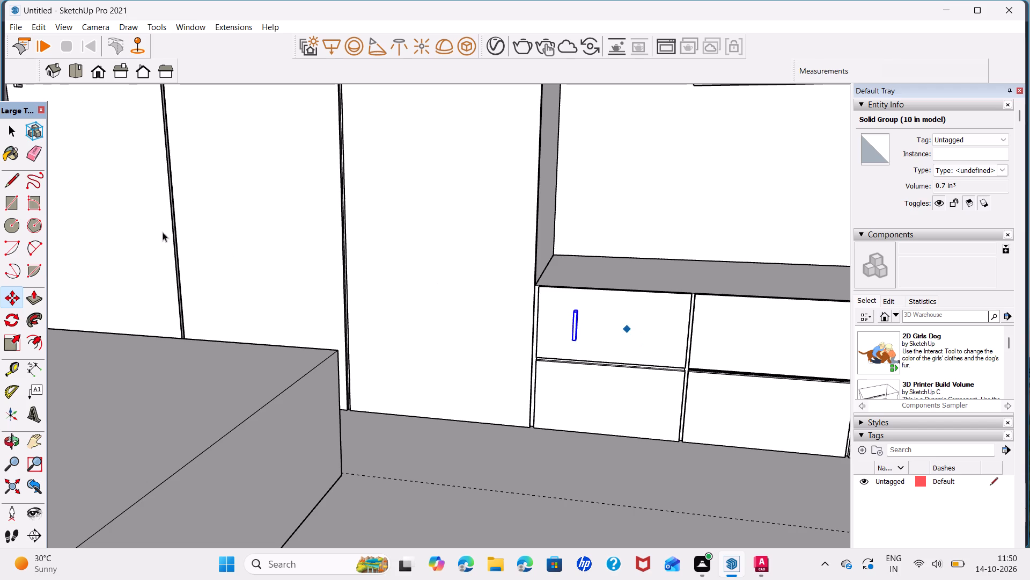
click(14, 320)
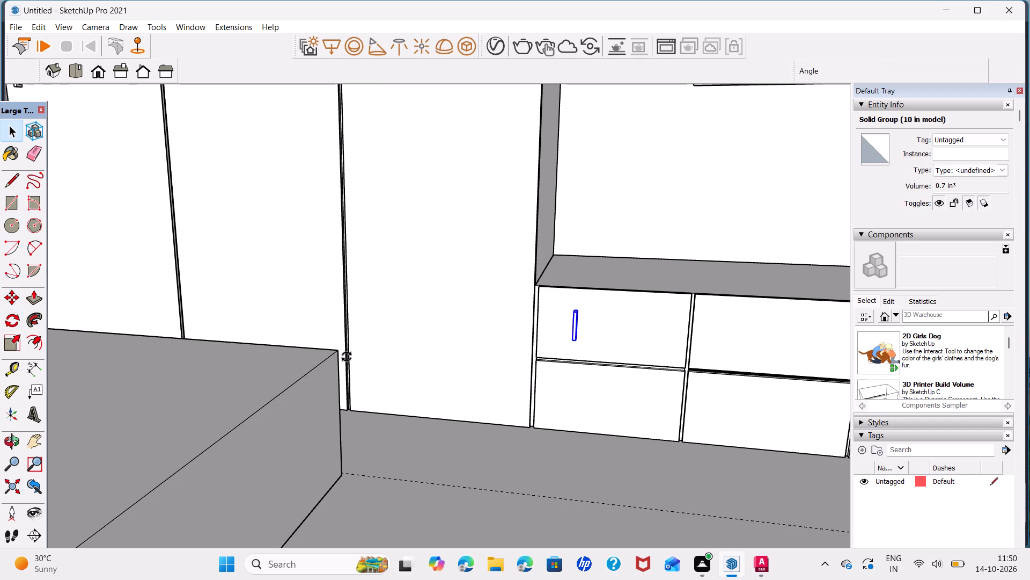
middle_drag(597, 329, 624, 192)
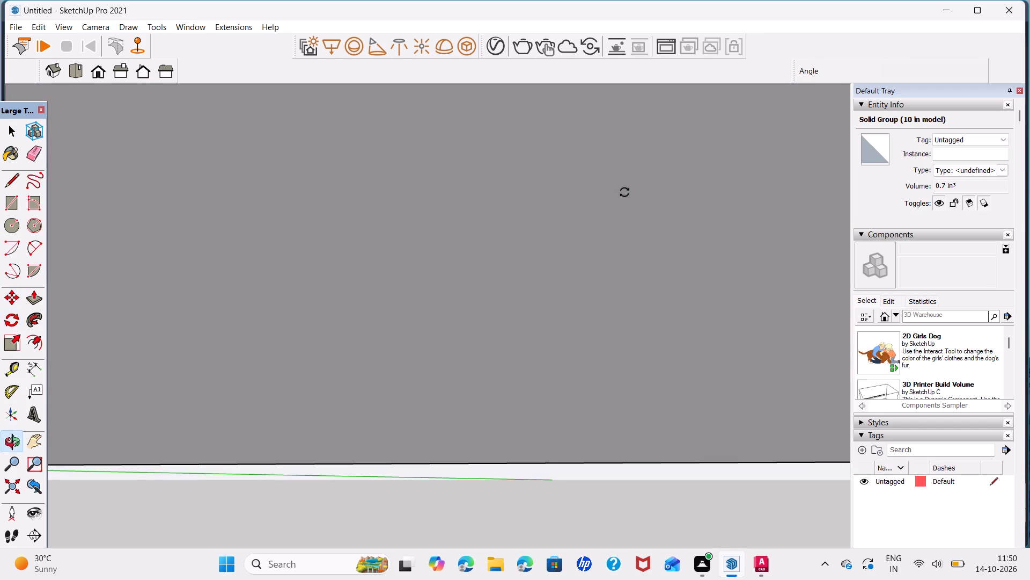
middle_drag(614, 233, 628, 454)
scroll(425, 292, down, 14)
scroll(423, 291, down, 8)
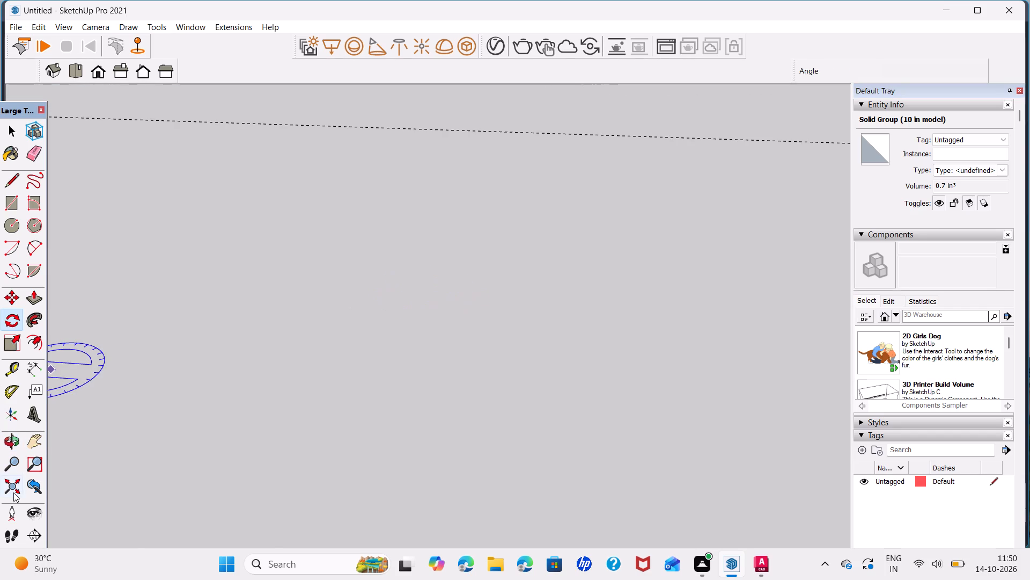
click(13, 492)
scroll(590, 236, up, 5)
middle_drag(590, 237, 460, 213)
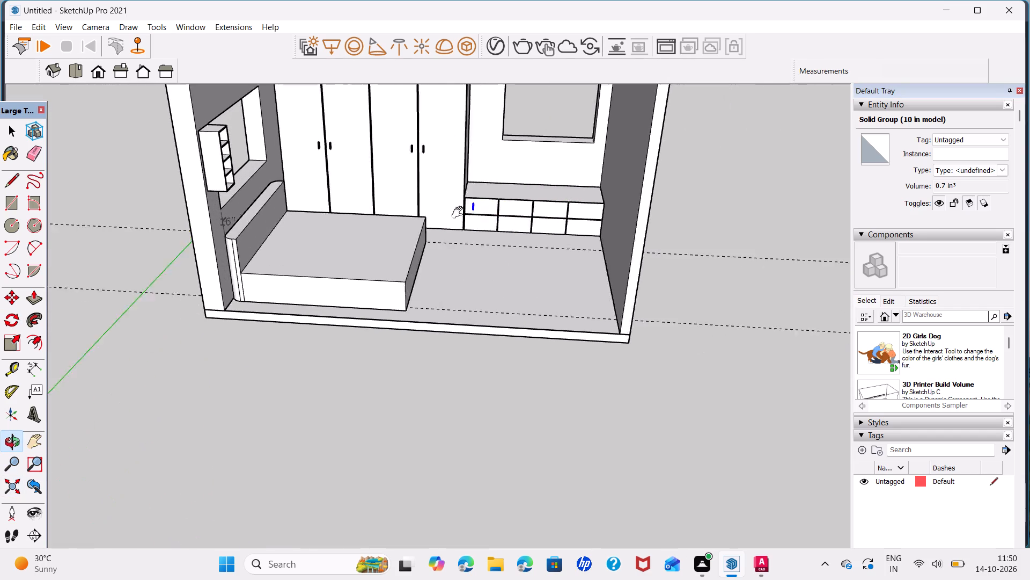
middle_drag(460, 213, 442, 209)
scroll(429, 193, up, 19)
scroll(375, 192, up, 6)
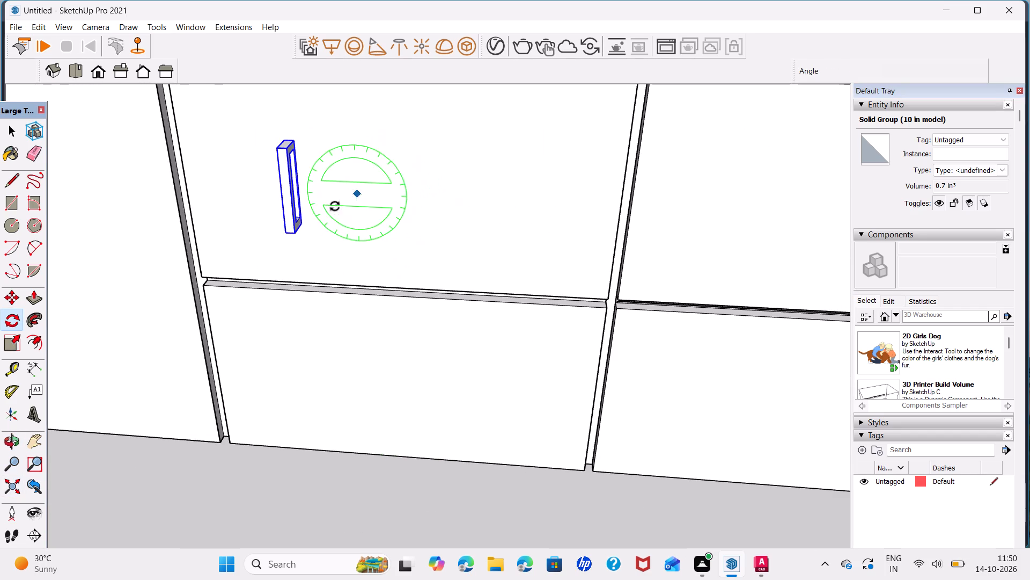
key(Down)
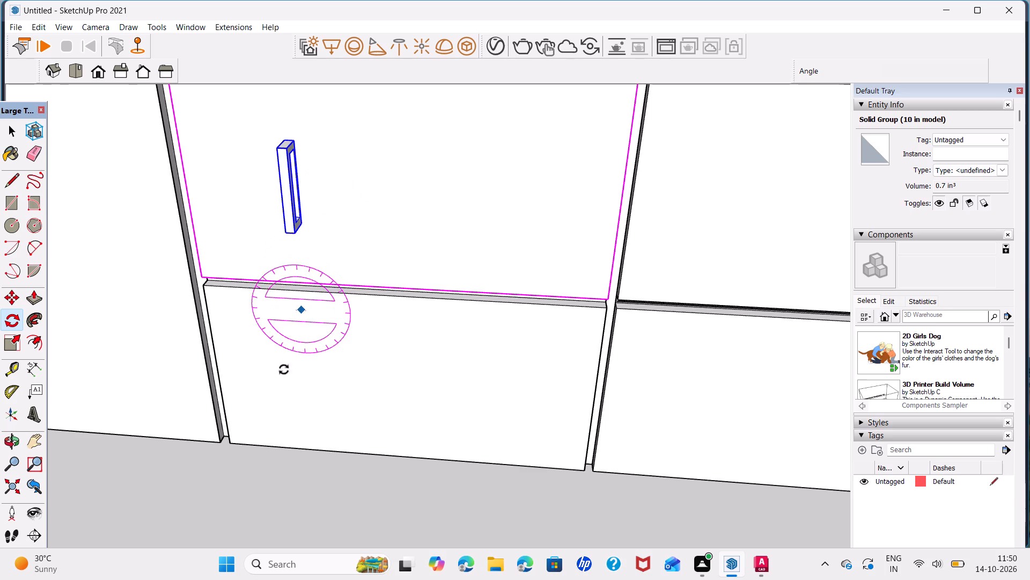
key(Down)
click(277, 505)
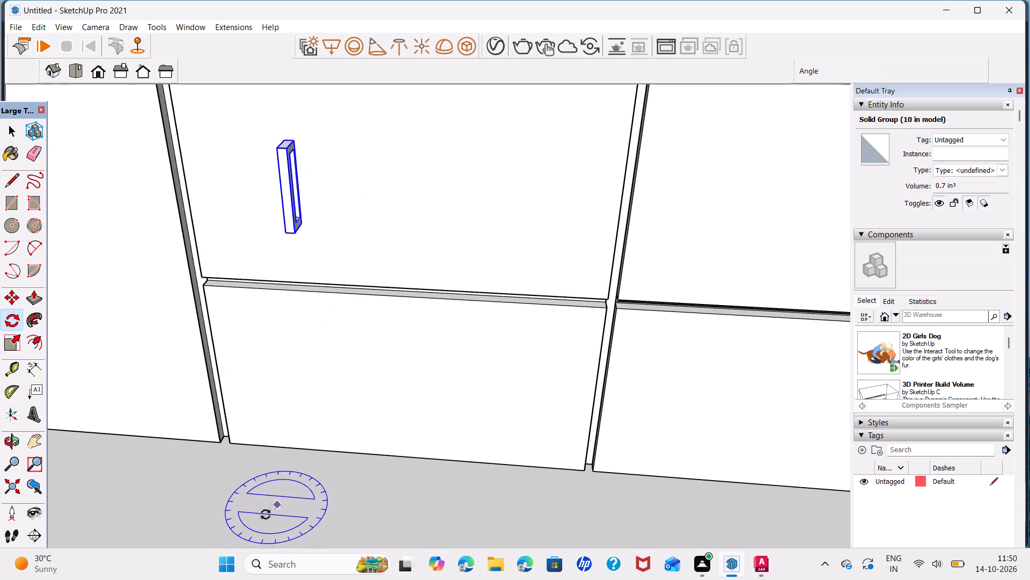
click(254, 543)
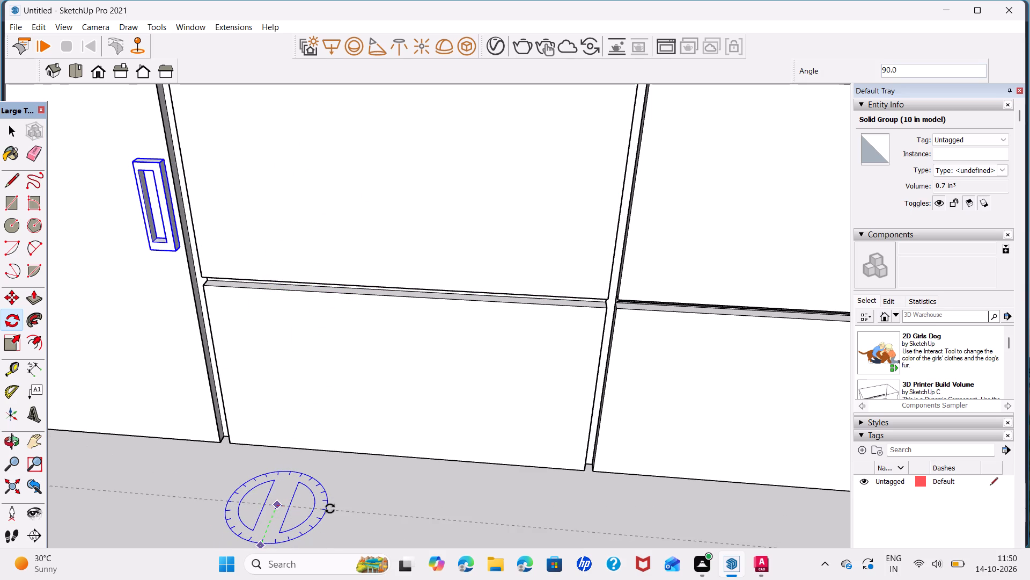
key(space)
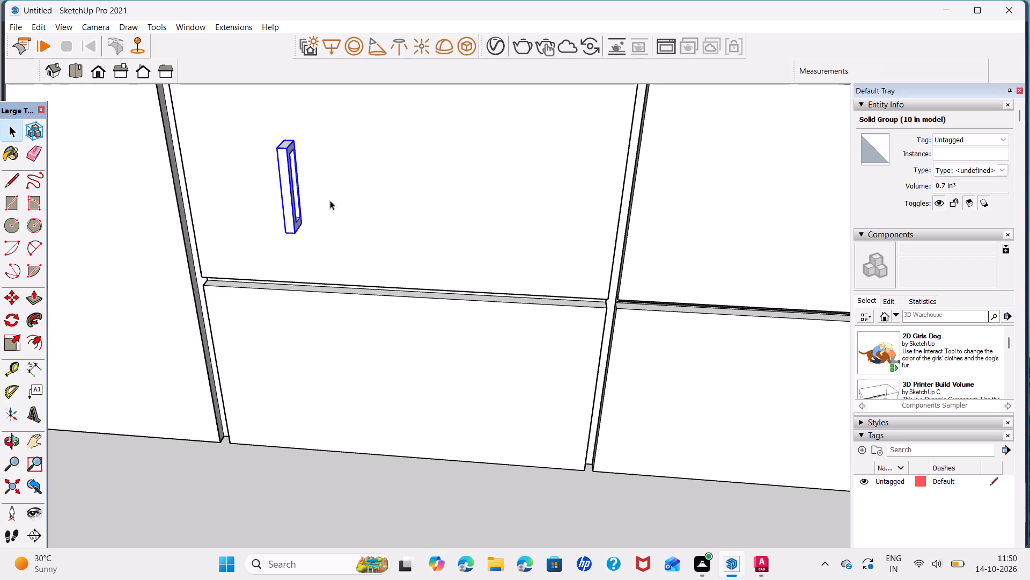
Rotate the copied handle 90° in the plane of the drawer front so it lies horizontally.
click(14, 322)
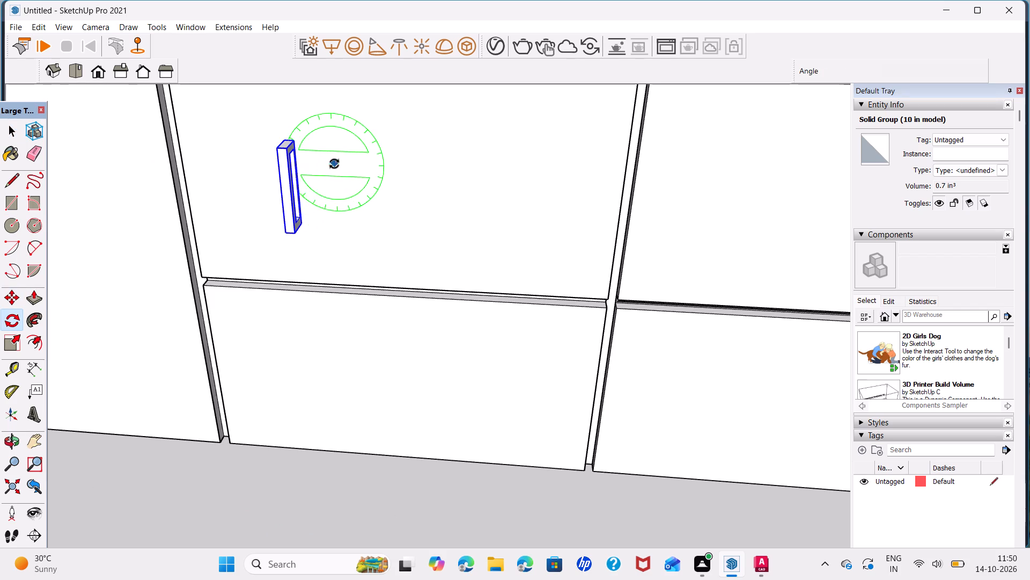
click(335, 192)
click(389, 193)
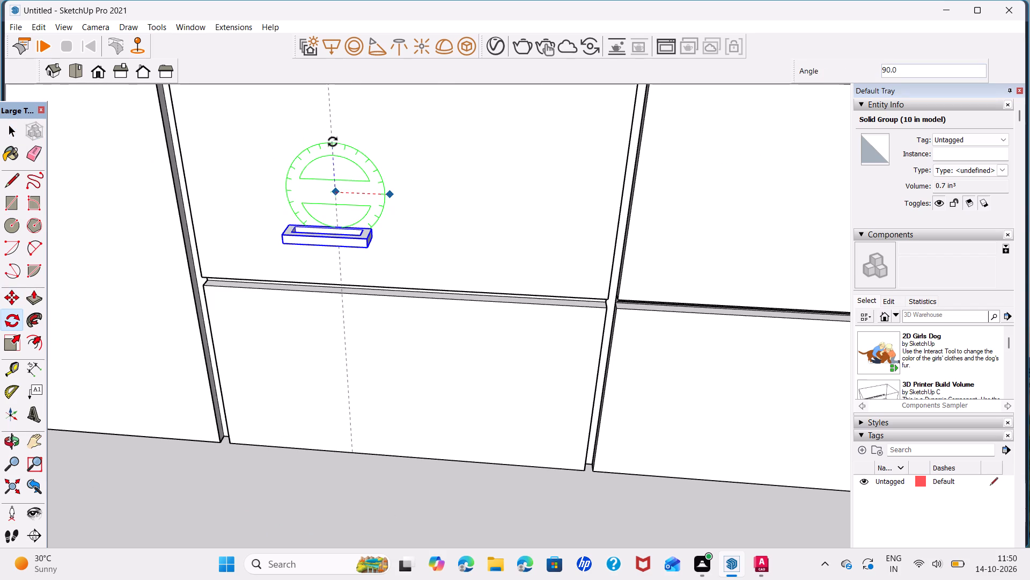
click(333, 142)
key(space)
Move the horizontal handle about 3 3/8" to the middle of the upper drawer front next to the wardrobe.
scroll(345, 234, up, 5)
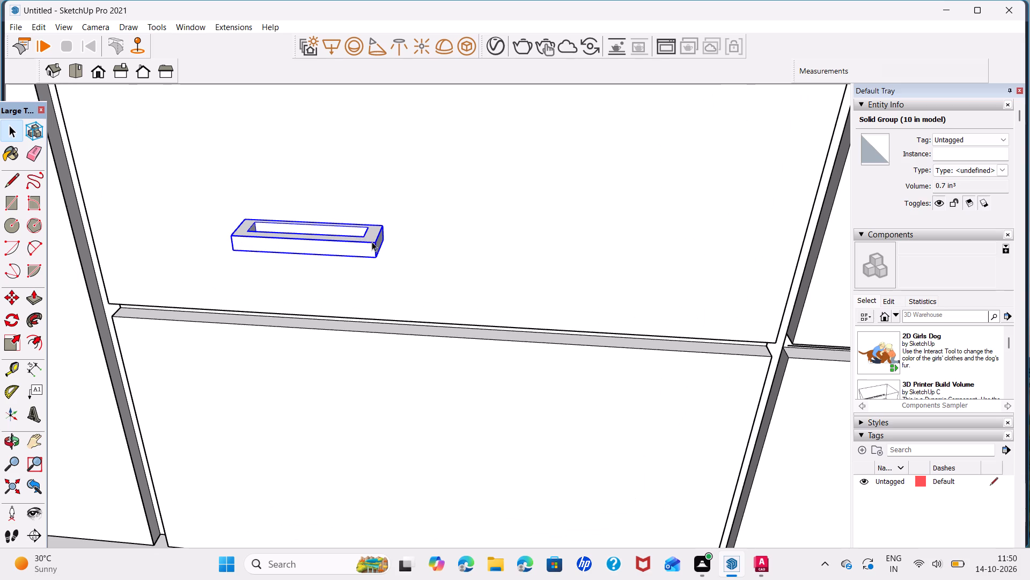
key(m)
click(382, 222)
scroll(425, 102, down, 5)
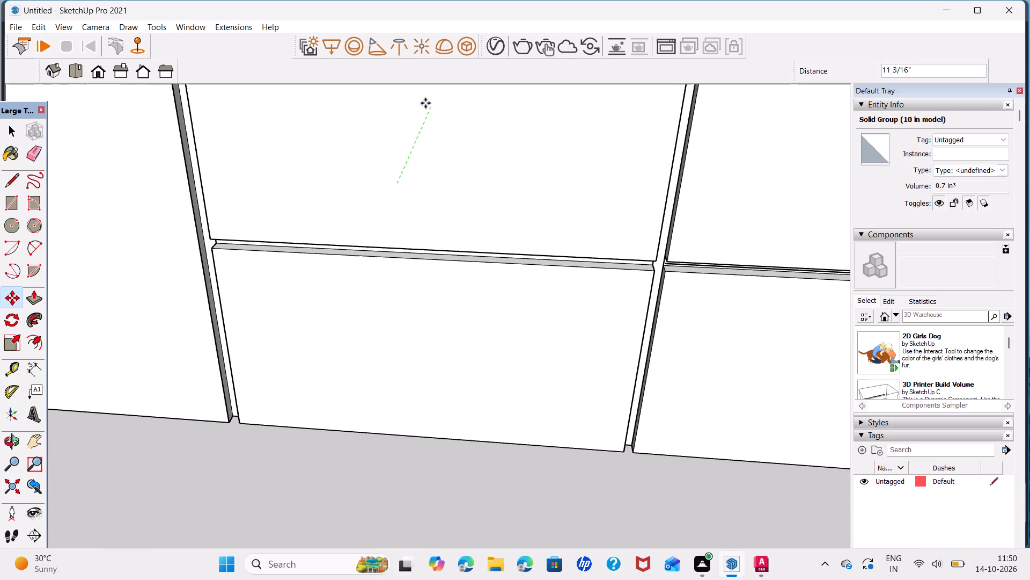
middle_drag(432, 111, 436, 242)
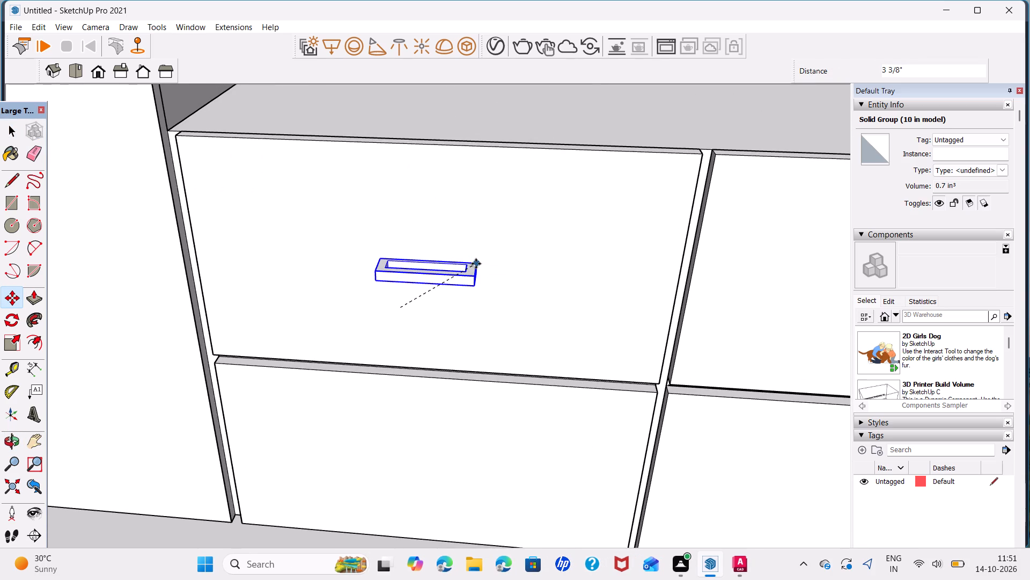
click(468, 263)
scroll(570, 294, down, 7)
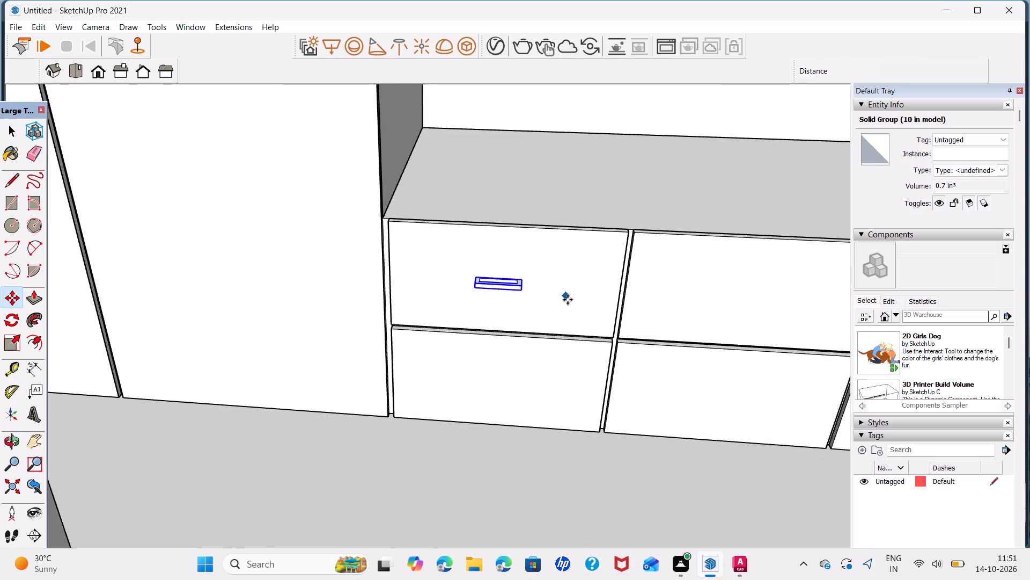
scroll(568, 300, down, 7)
middle_drag(572, 314, 569, 126)
middle_drag(564, 216, 610, 373)
scroll(539, 198, down, 8)
key(space)
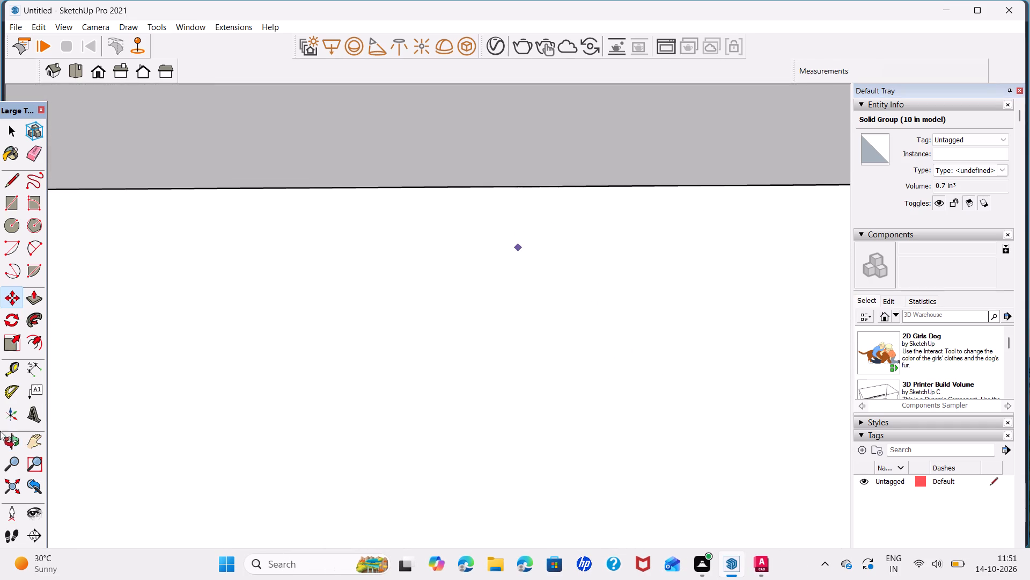
Copy the drawer handle horizontally about 1' 6 1/4" onto the adjacent upper drawer front.
click(13, 479)
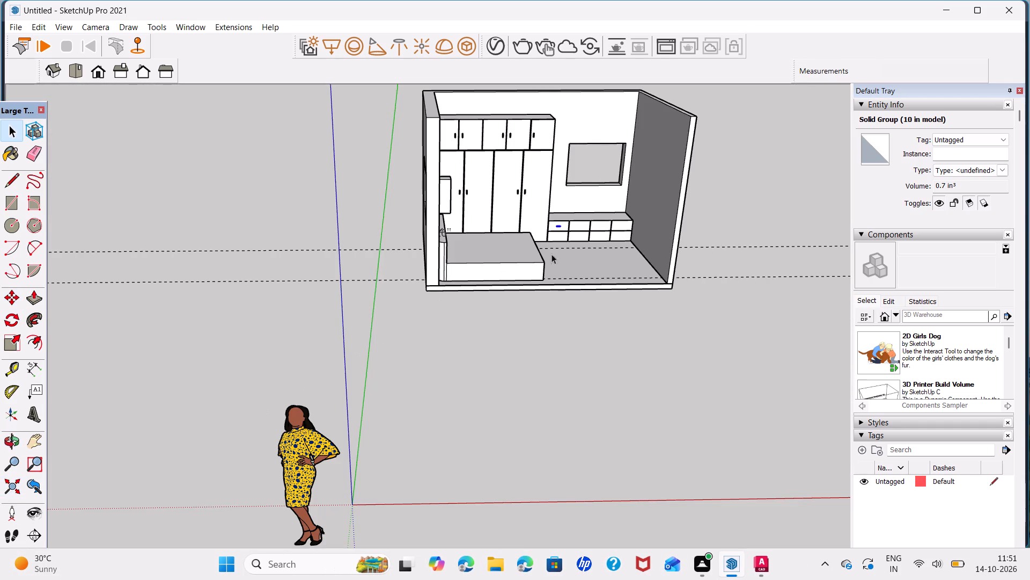
middle_drag(598, 231, 435, 261)
scroll(391, 263, up, 6)
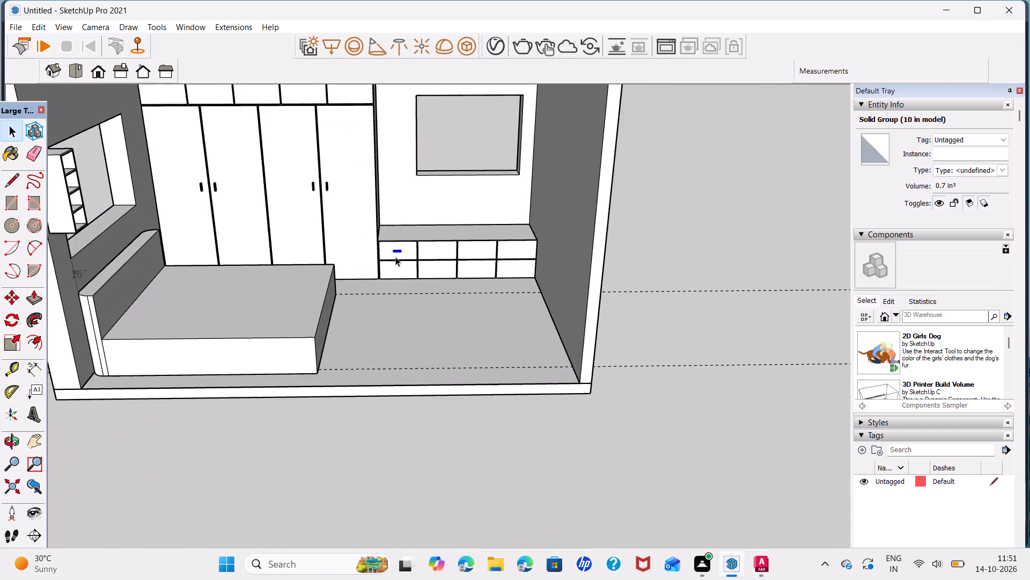
scroll(395, 257, up, 12)
middle_drag(442, 242, 449, 194)
middle_drag(449, 194, 359, 169)
scroll(276, 206, up, 5)
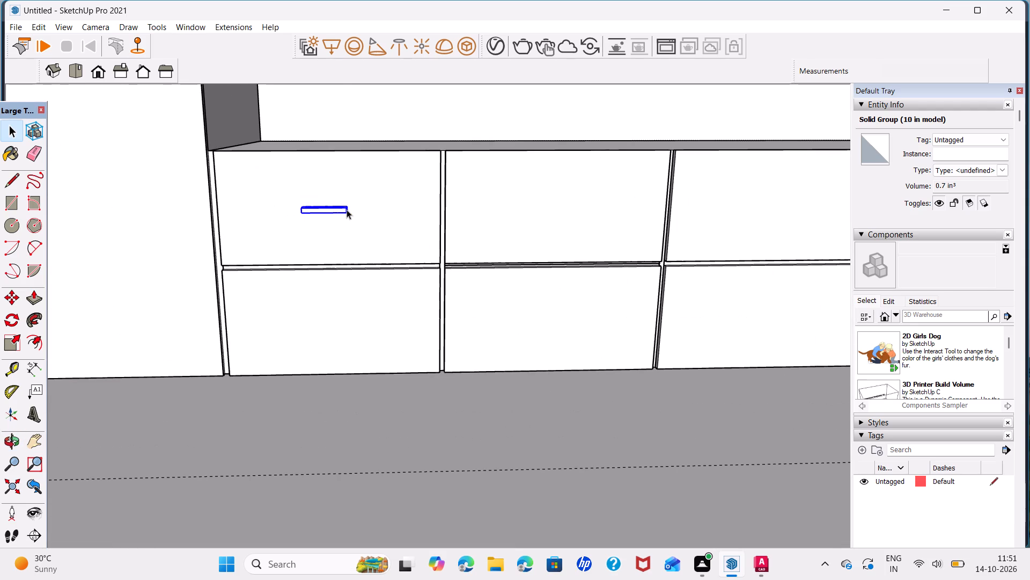
scroll(347, 209, up, 1)
middle_drag(347, 209, 343, 281)
scroll(342, 209, up, 3)
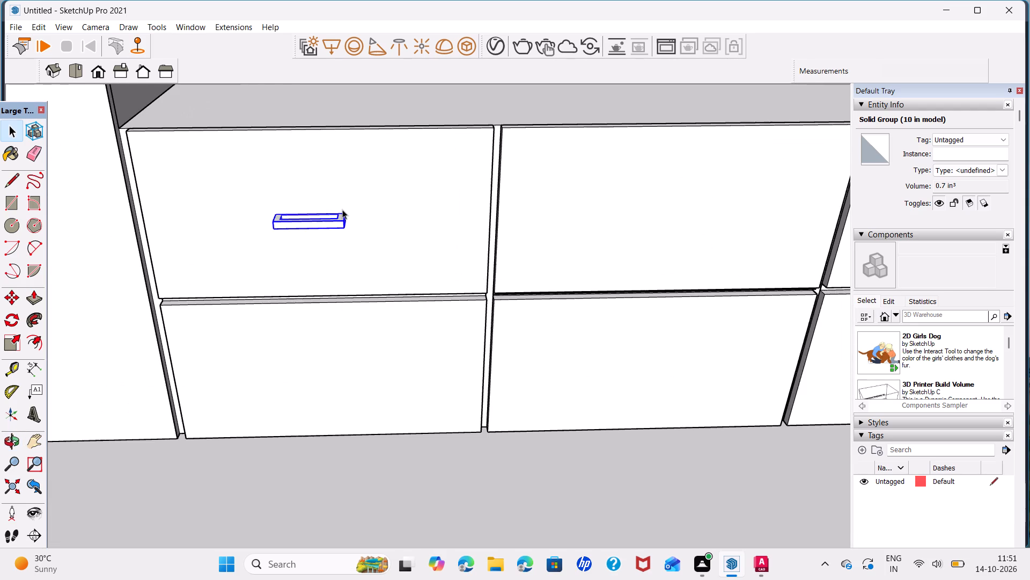
key(m)
scroll(345, 212, up, 5)
click(346, 213)
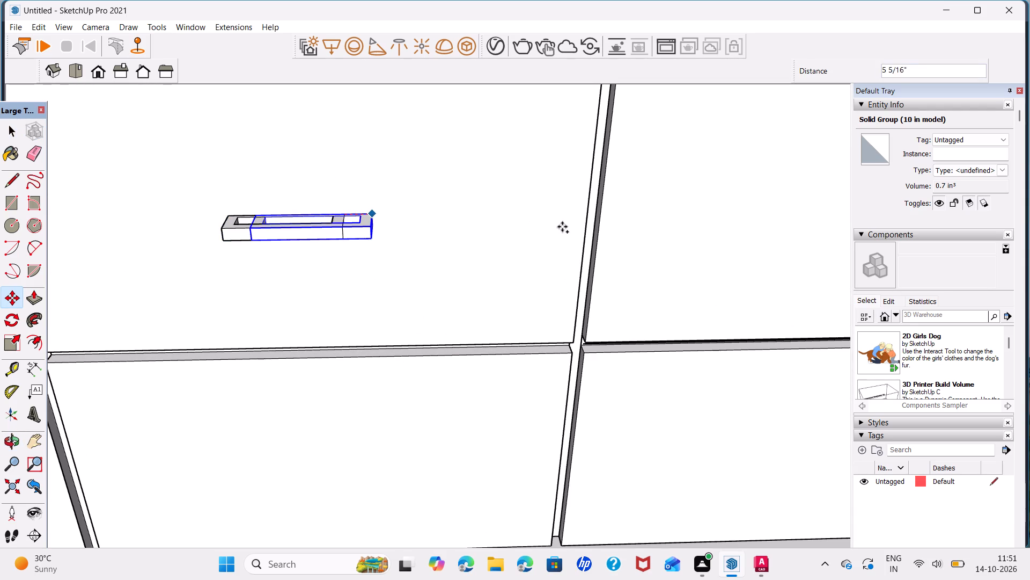
scroll(672, 222, down, 6)
middle_drag(682, 216, 416, 216)
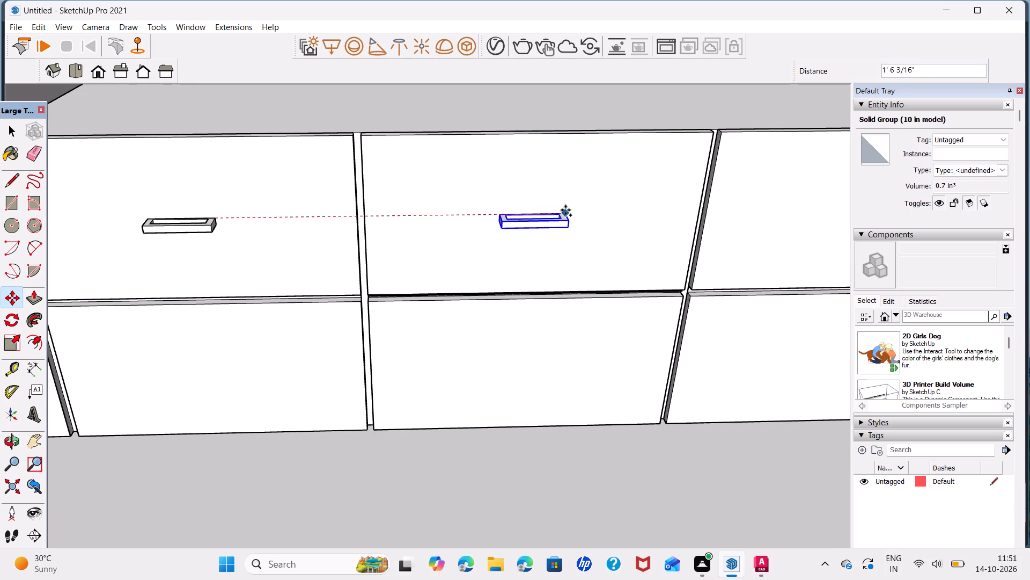
click(566, 209)
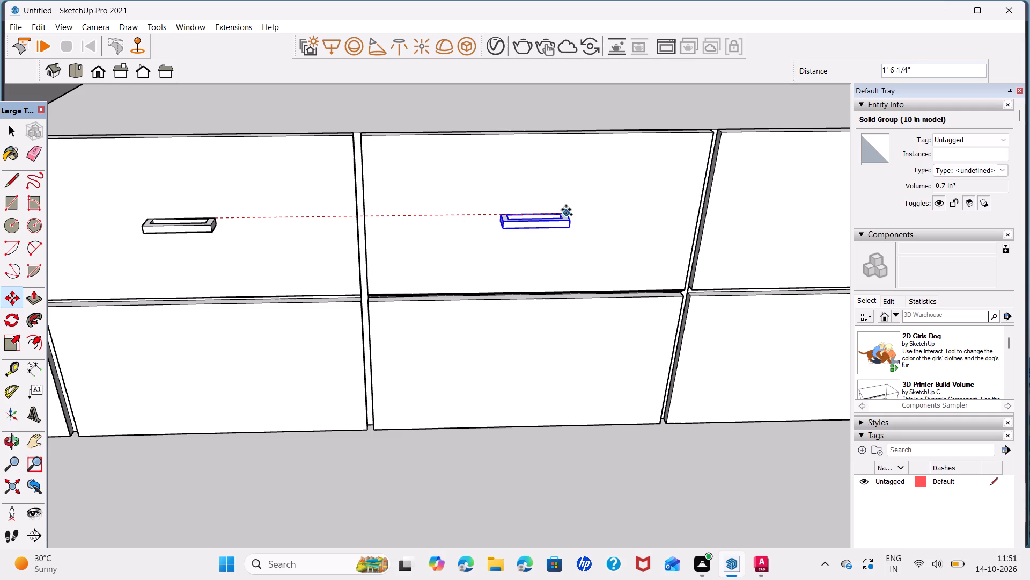
Multiply the handle copy by 3 at the same spacing to cover the remaining upper drawer fronts.
scroll(568, 226, down, 11)
shift+middle_drag(568, 226, 538, 227)
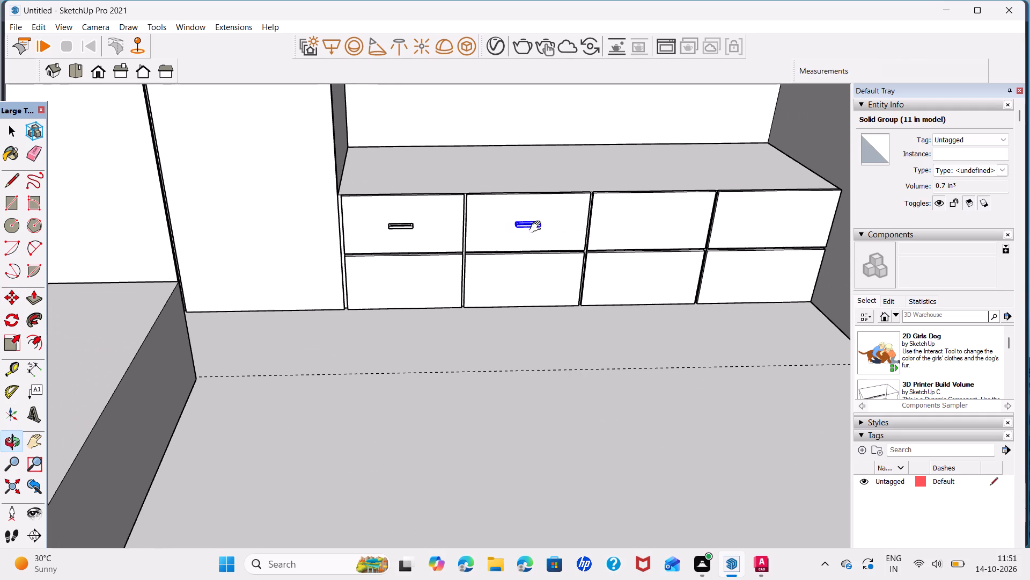
shift+middle_drag(538, 227, 536, 227)
text(*3)
key(Return)
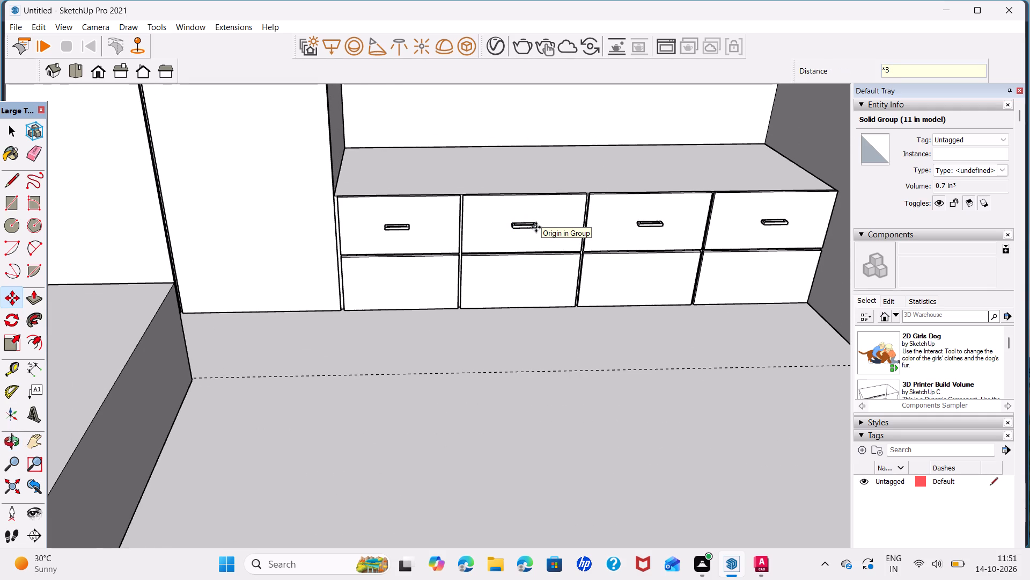
key(space)
Copy the four upper drawer handles about 8 3/4" straight down onto the lower drawer fronts.
scroll(545, 235, down, 5)
middle_drag(545, 237, 536, 218)
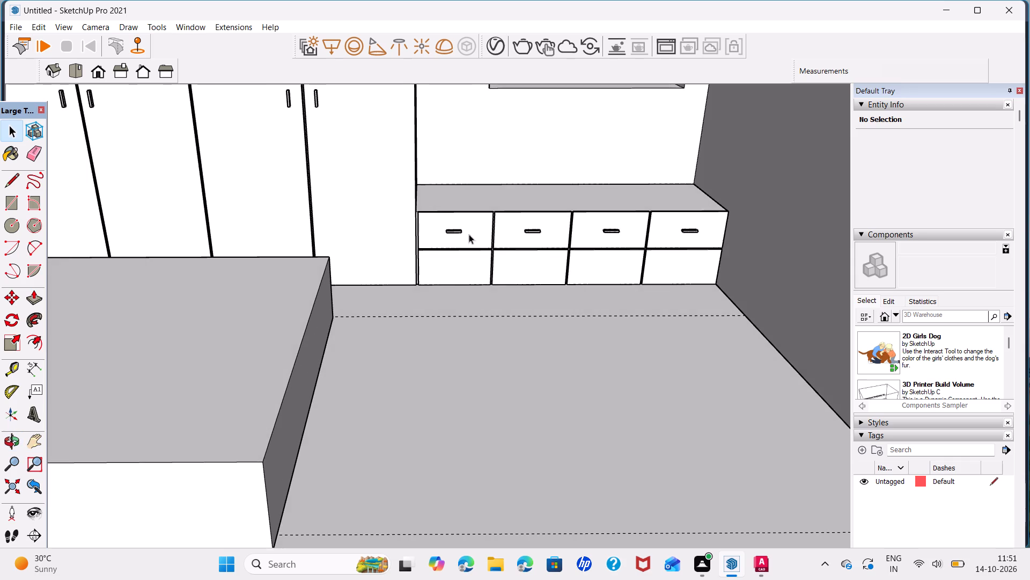
scroll(451, 234, up, 4)
shift+middle_drag(489, 228, 377, 190)
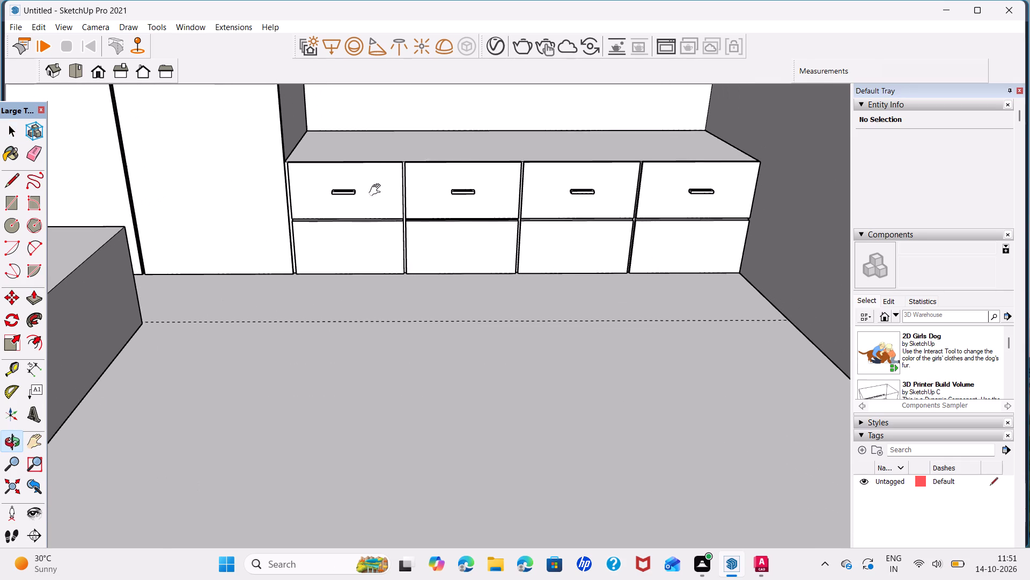
shift+middle_drag(377, 190, 376, 189)
scroll(347, 188, up, 6)
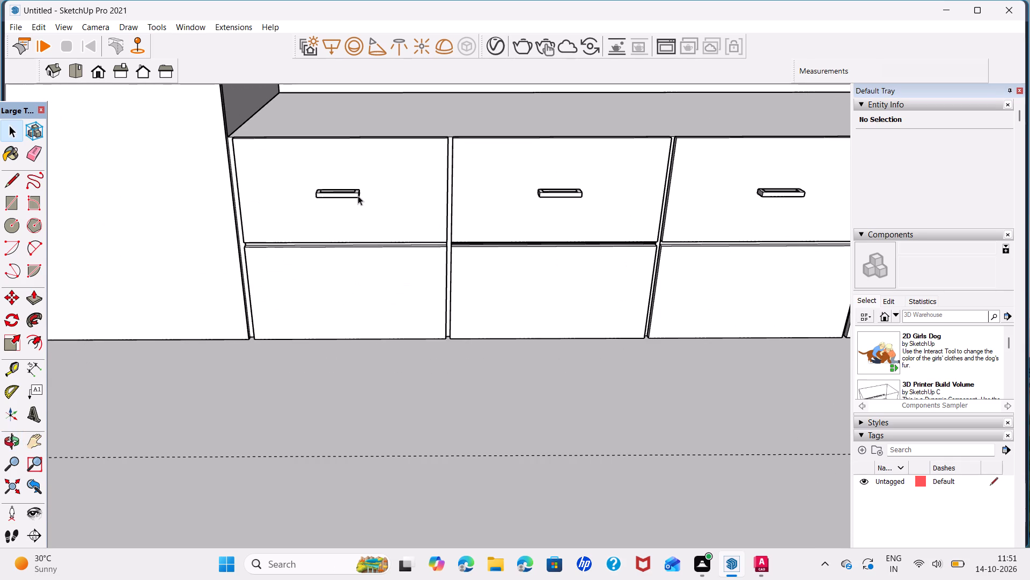
click(358, 195)
ctrl+click(574, 192)
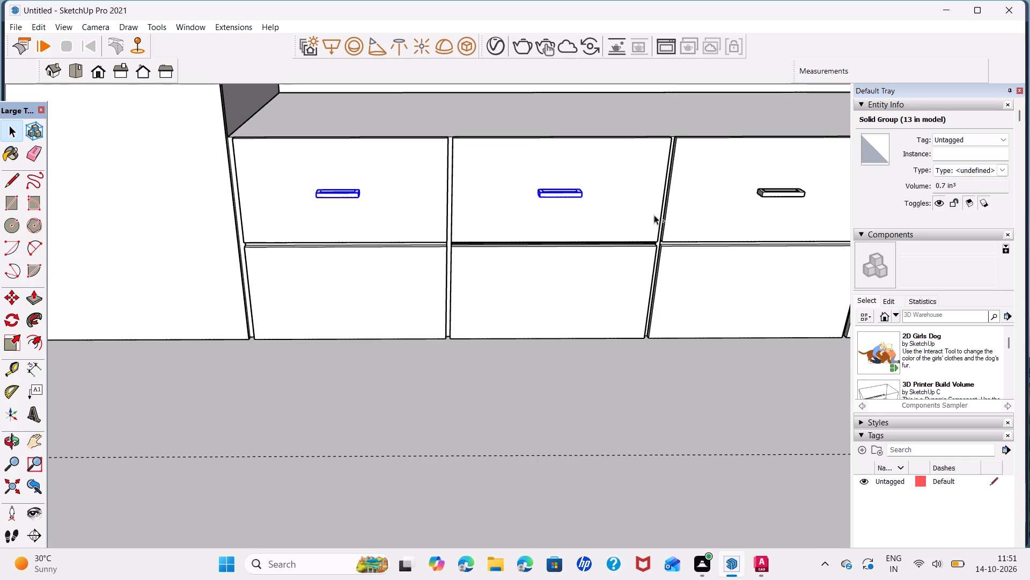
ctrl+click(782, 190)
middle_drag(785, 205, 573, 209)
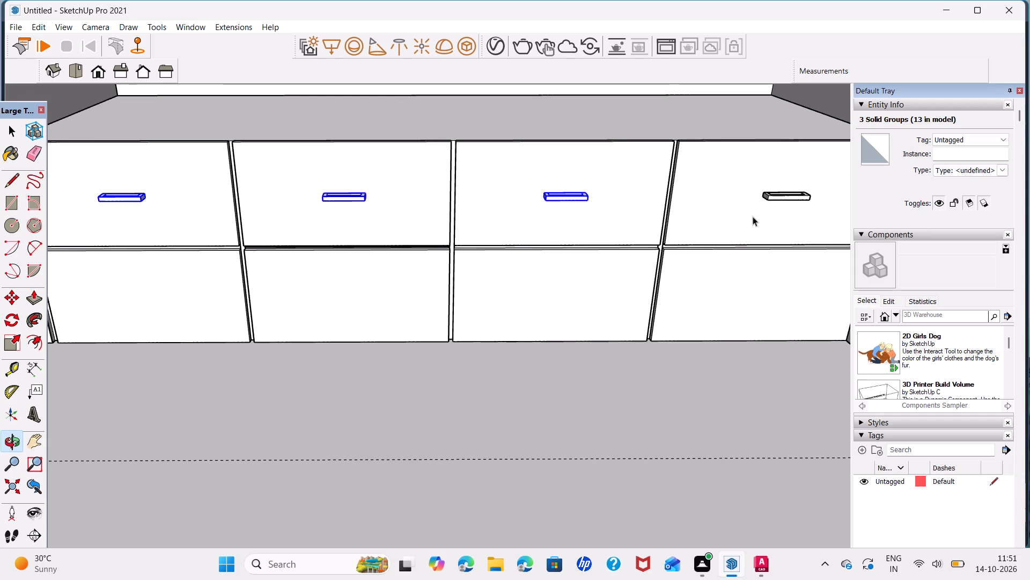
ctrl+click(776, 201)
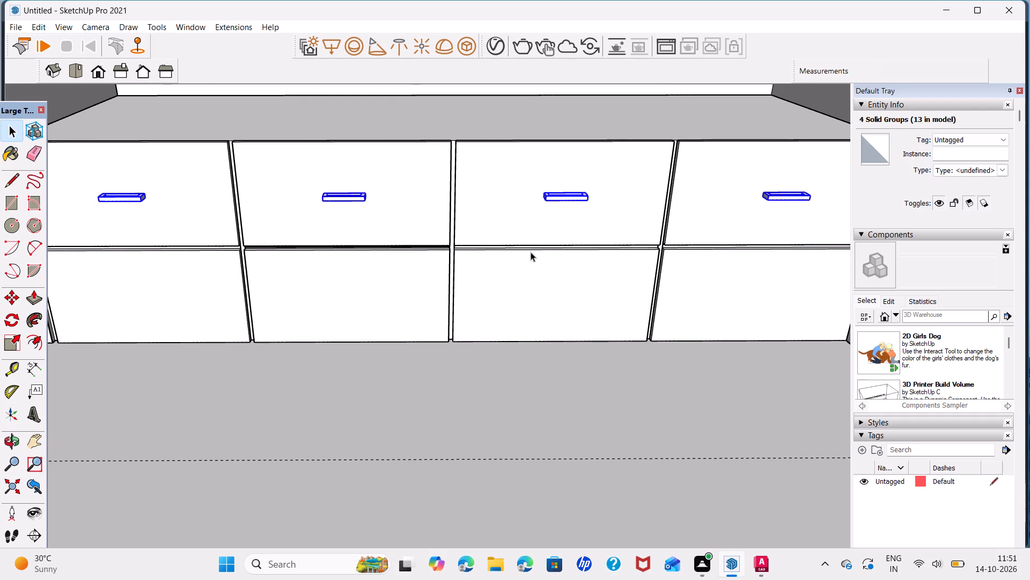
key(m)
scroll(143, 201, up, 7)
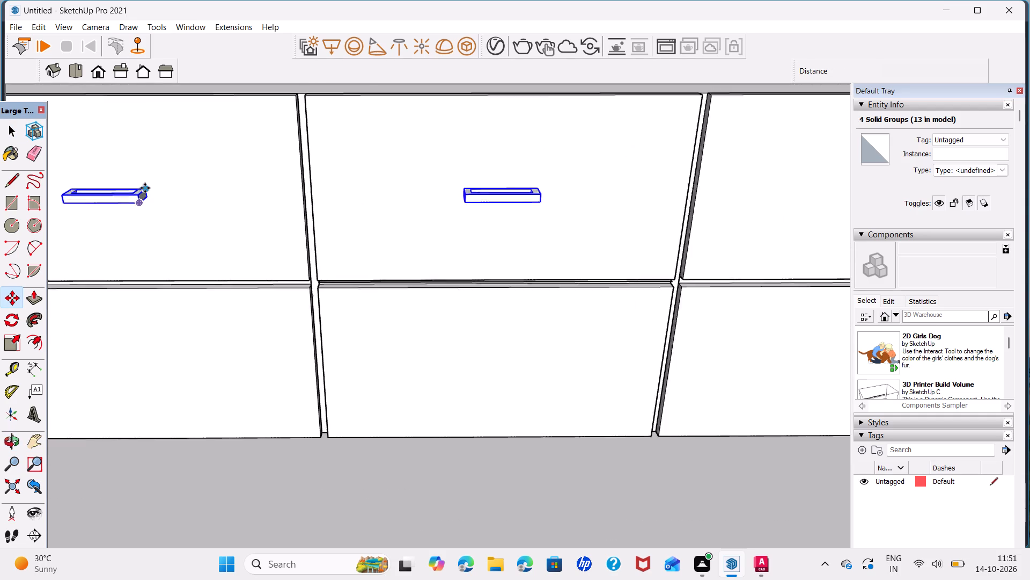
scroll(145, 188, up, 4)
click(145, 191)
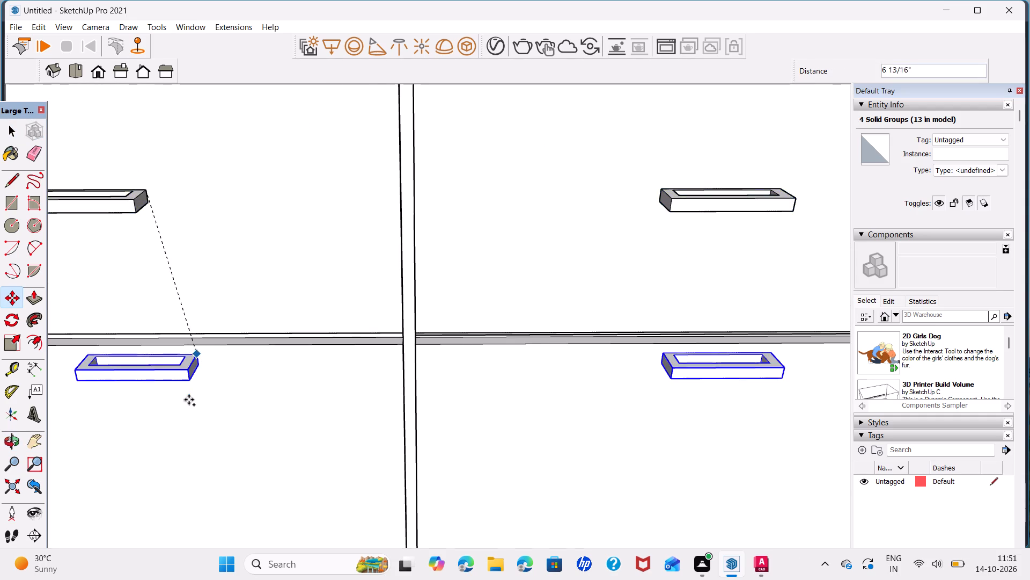
scroll(187, 403, down, 7)
middle_drag(192, 417, 198, 267)
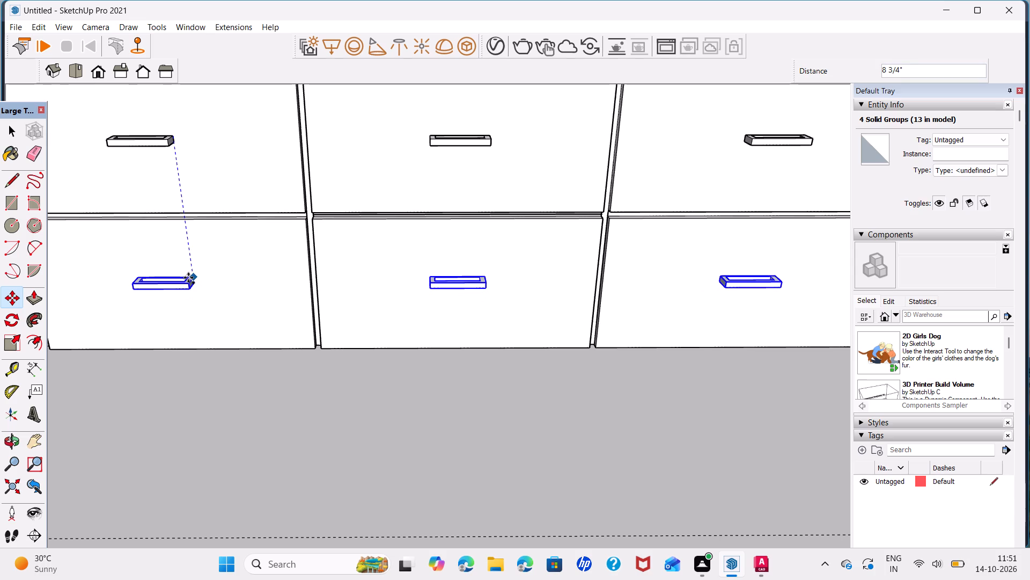
click(188, 278)
key(space)
scroll(385, 302, down, 11)
scroll(489, 141, down, 6)
click(785, 206)
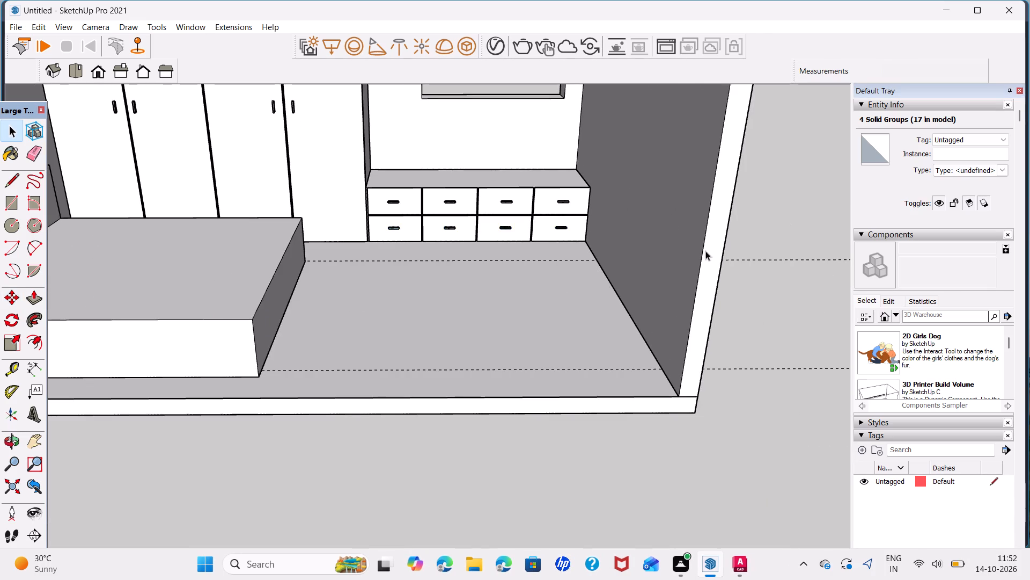
middle_drag(447, 344, 429, 237)
click(480, 382)
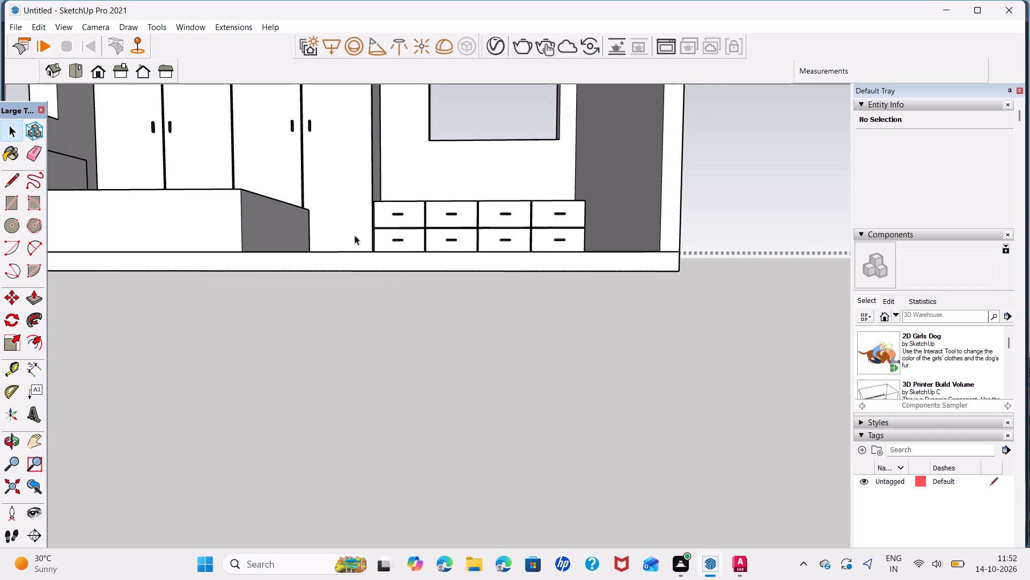
Delete all the guide lines in the model.
middle_drag(354, 235, 407, 277)
scroll(307, 262, down, 7)
middle_drag(301, 262, 329, 387)
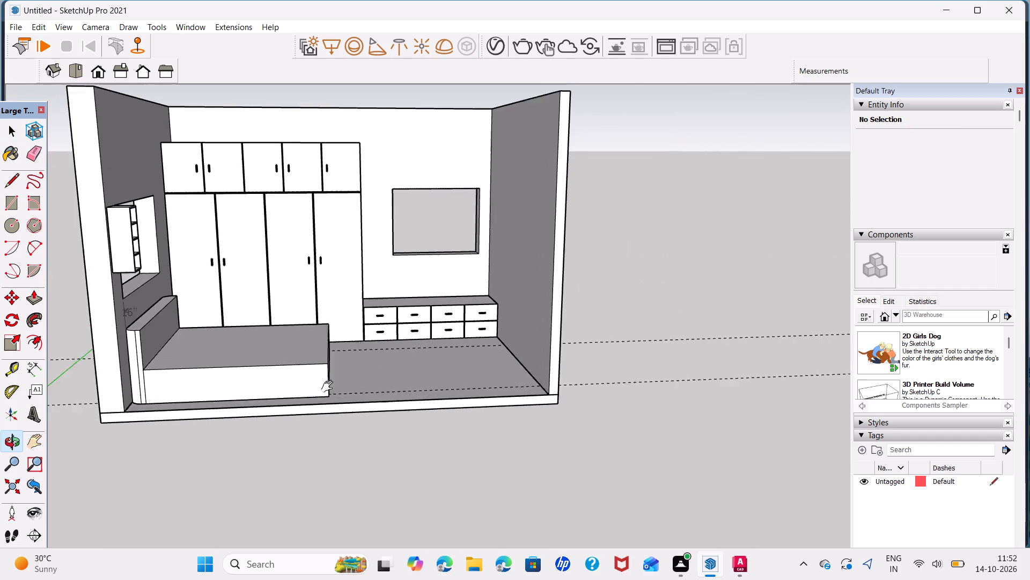
middle_drag(329, 387, 330, 389)
scroll(330, 389, down, 2)
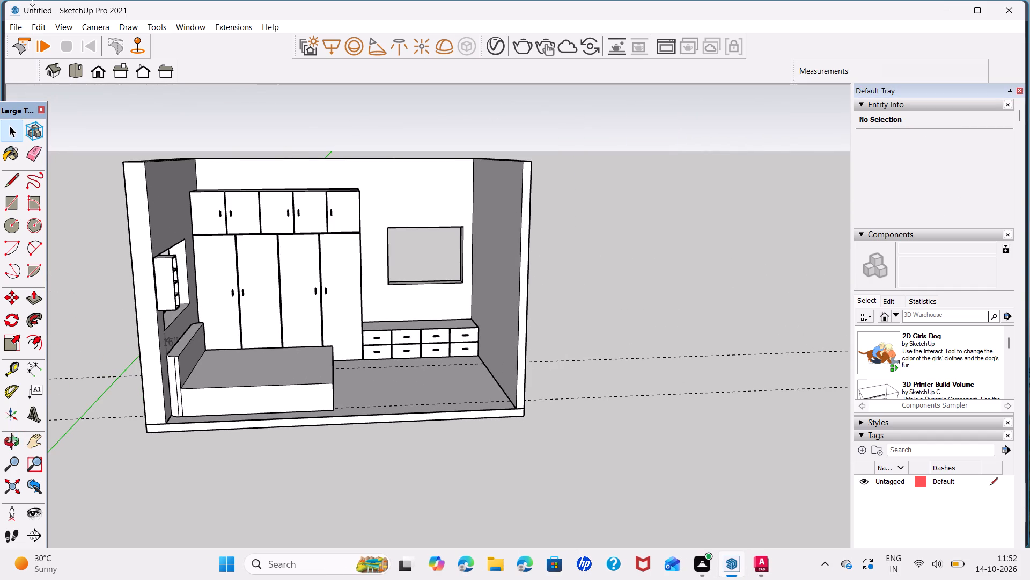
click(41, 20)
click(137, 144)
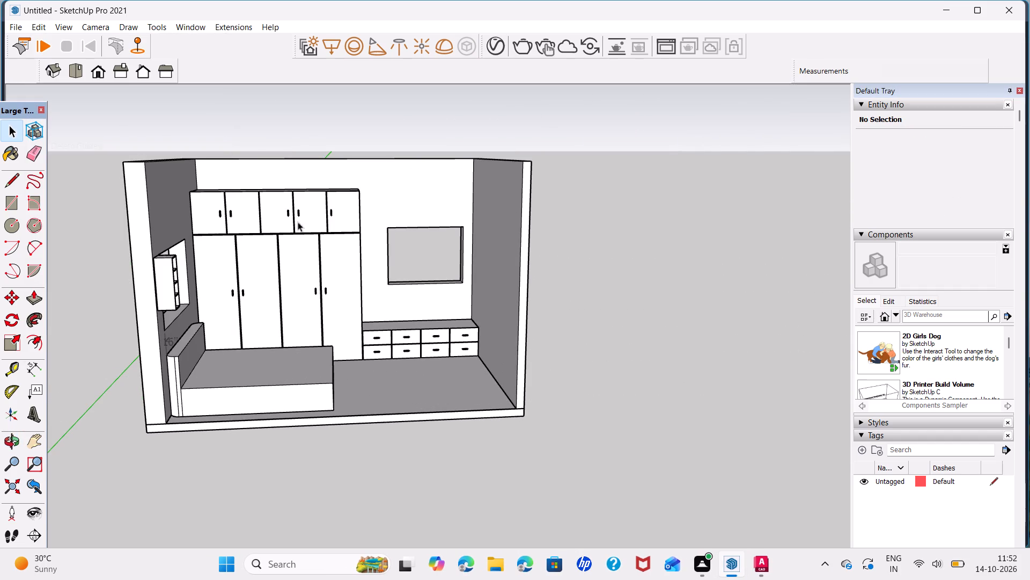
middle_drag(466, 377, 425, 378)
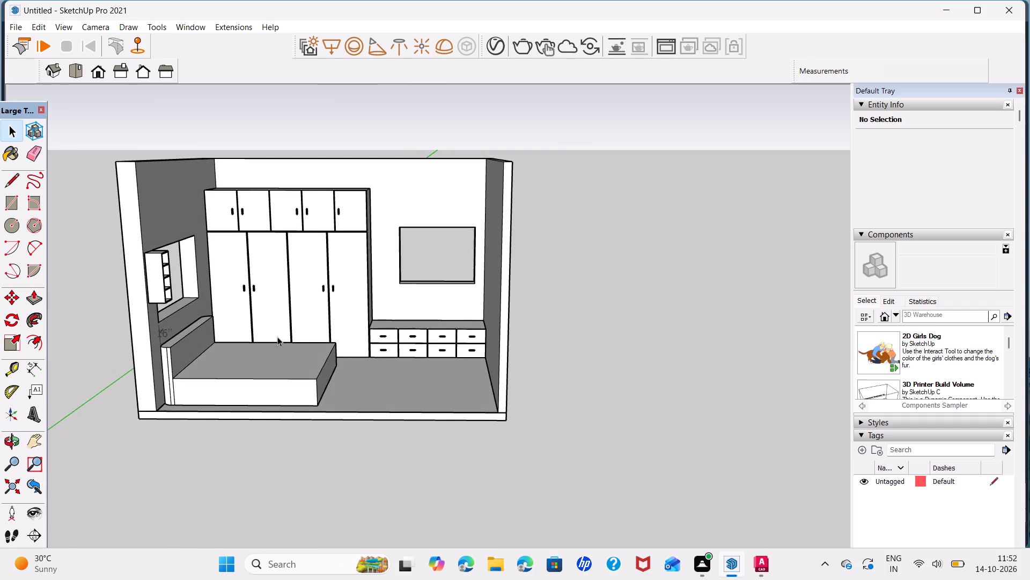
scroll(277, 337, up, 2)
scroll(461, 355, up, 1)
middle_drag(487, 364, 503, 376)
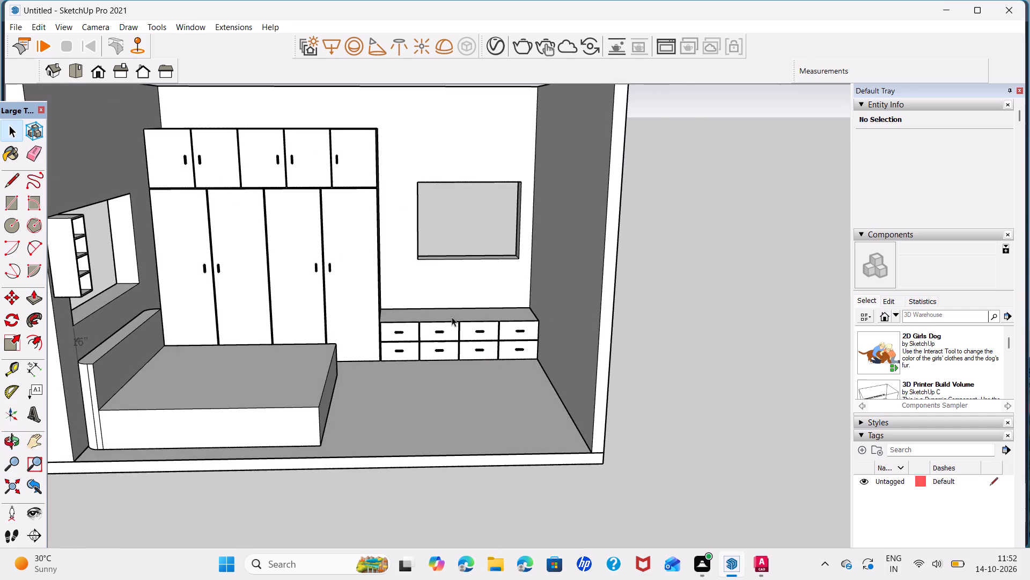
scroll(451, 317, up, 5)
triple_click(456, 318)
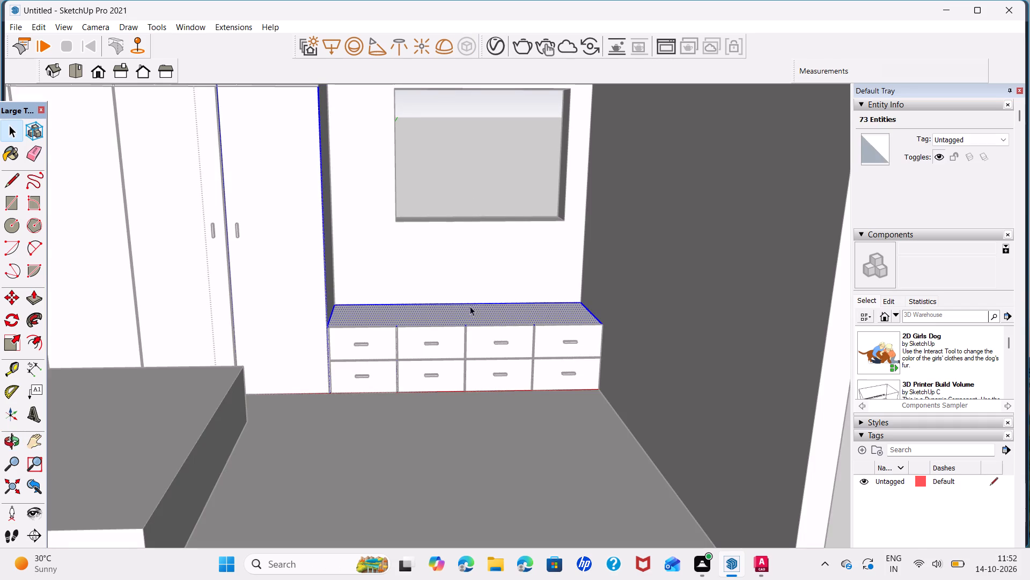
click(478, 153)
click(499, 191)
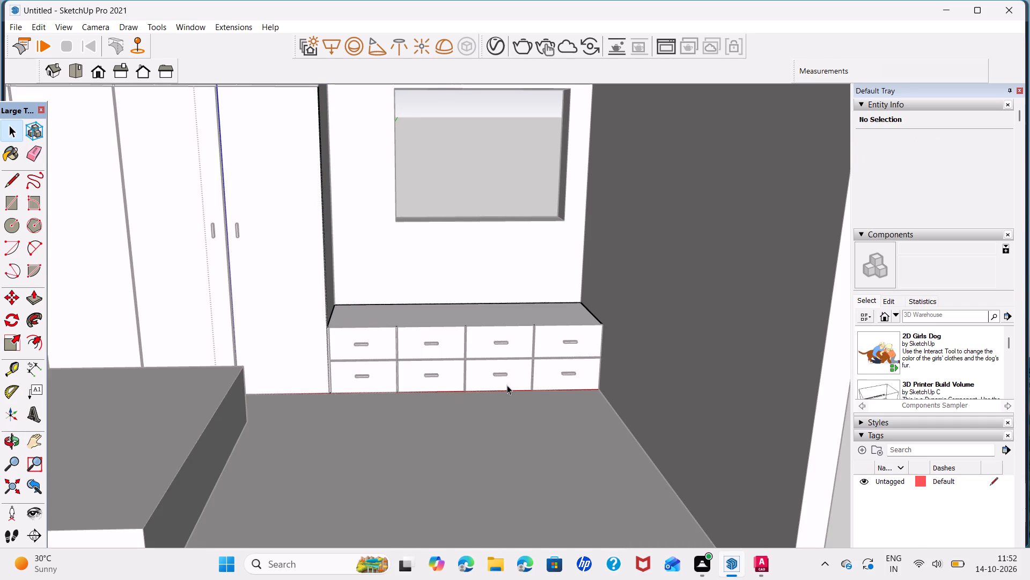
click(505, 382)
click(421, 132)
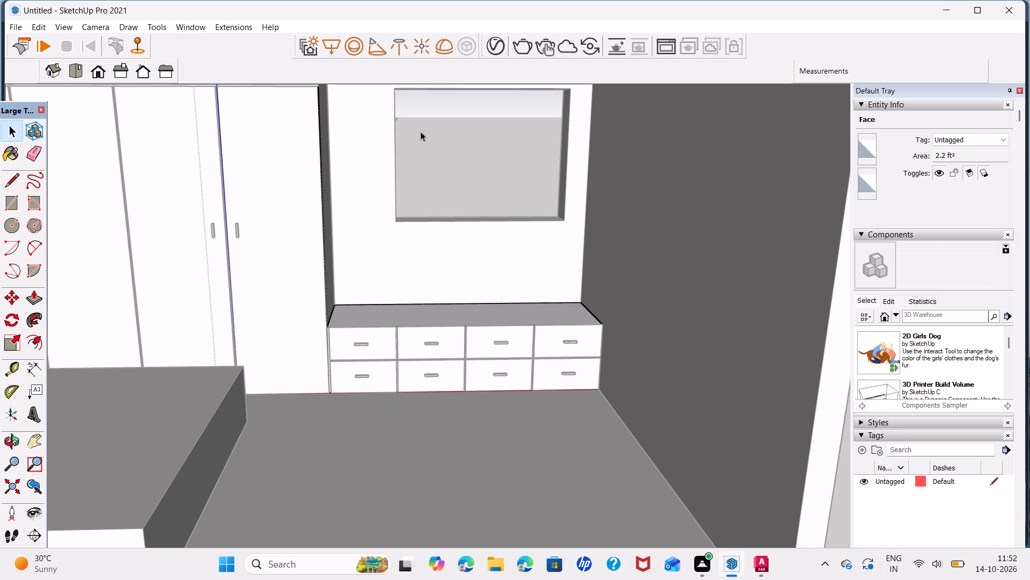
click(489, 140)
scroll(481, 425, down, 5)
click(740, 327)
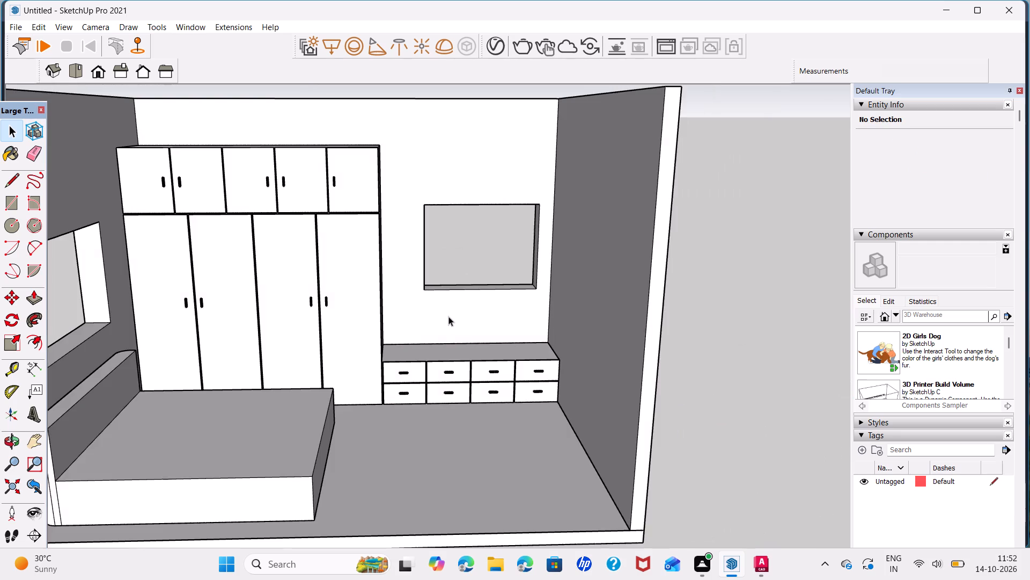
Draw a 6' by 2' 1/2" rectangle over the low cabinet's top, from the back wall corner to the opposite front corner.
scroll(448, 317, up, 4)
middle_drag(452, 328, 335, 356)
scroll(321, 404, up, 3)
middle_drag(384, 396, 377, 432)
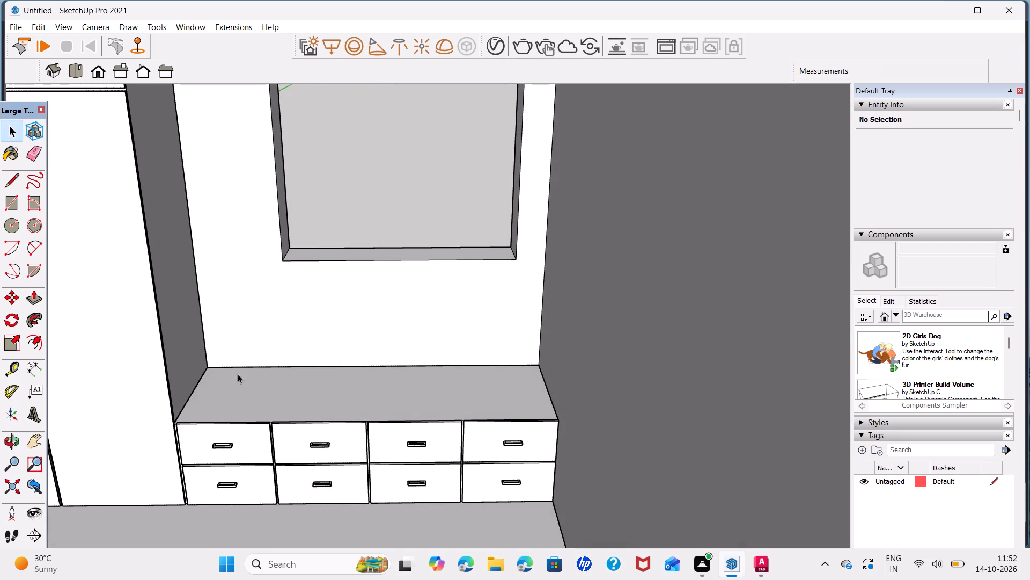
key(r)
click(208, 367)
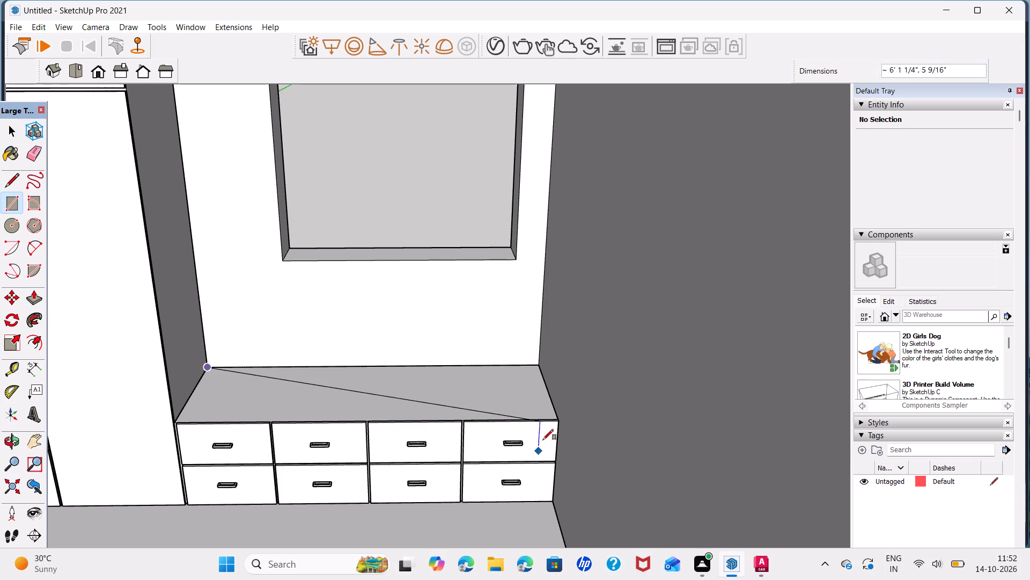
scroll(558, 416, up, 13)
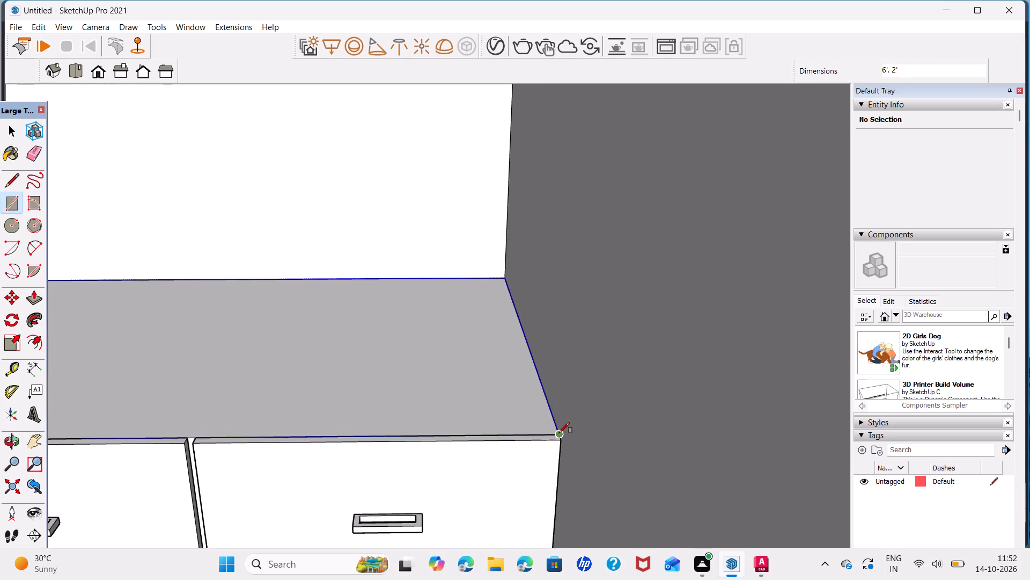
click(561, 441)
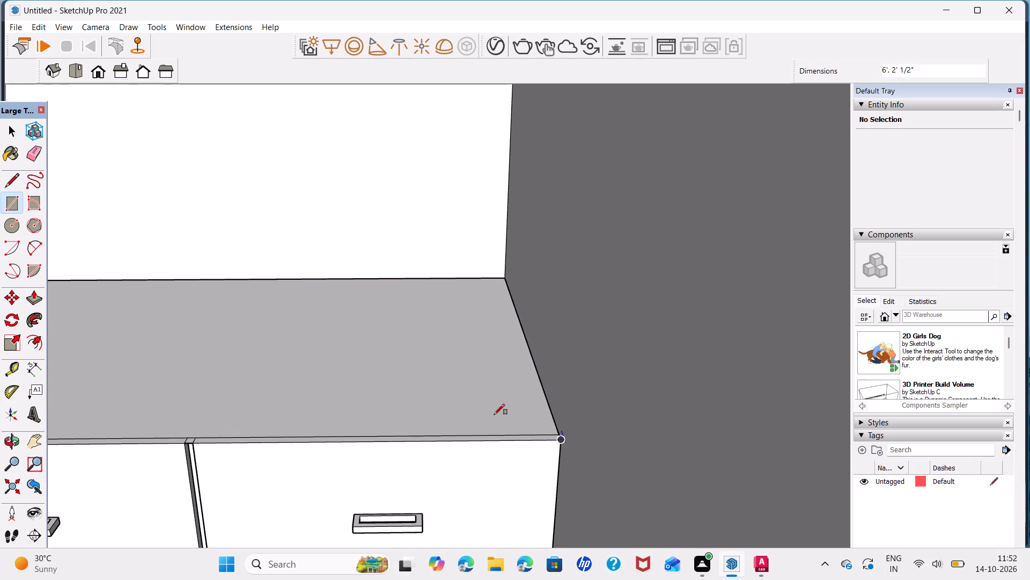
key(space)
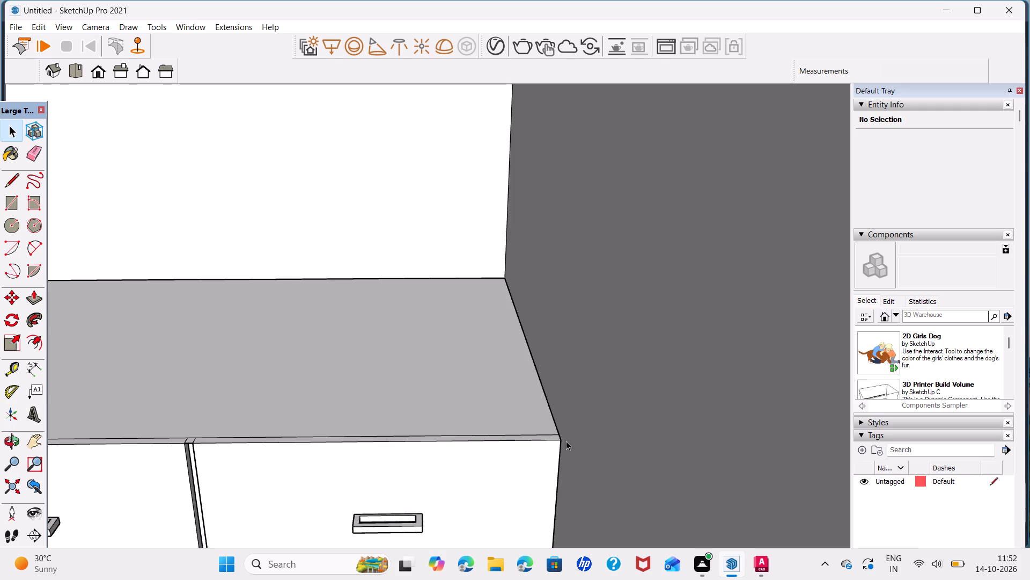
Draw a 1/4" radius arc rounding the front corner of the cabinet top beside the side wall.
scroll(551, 442, up, 14)
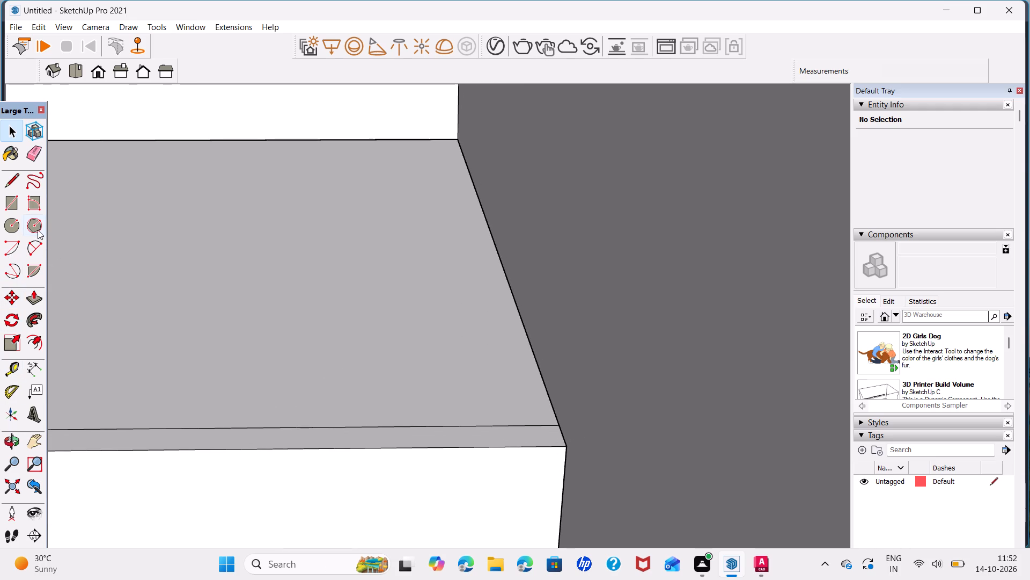
click(32, 252)
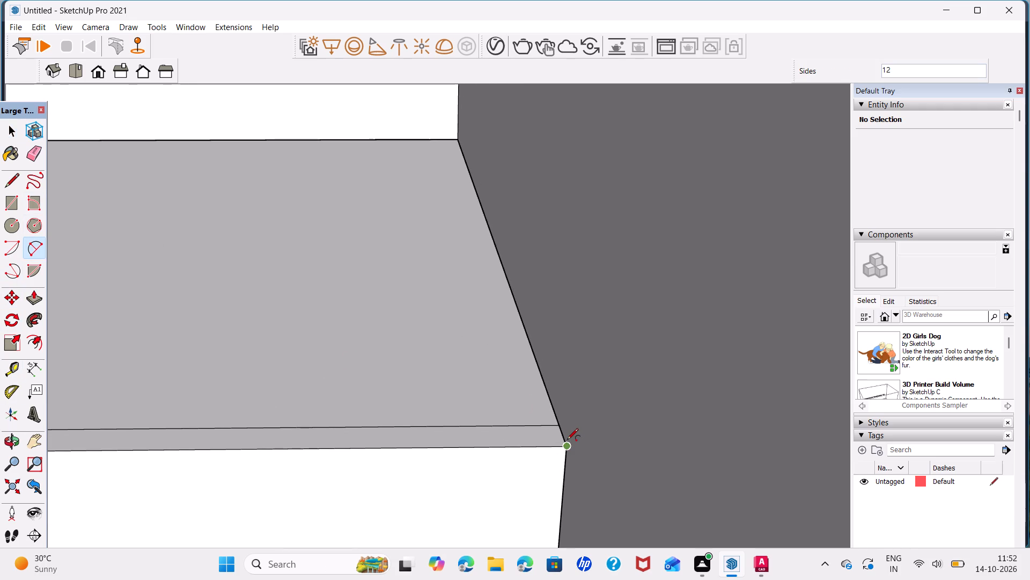
click(563, 437)
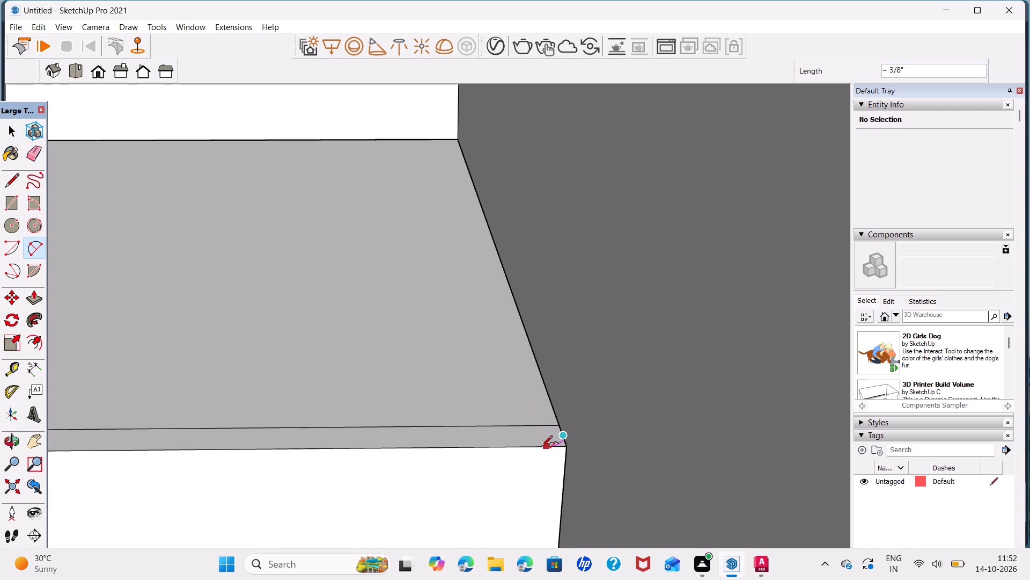
click(542, 447)
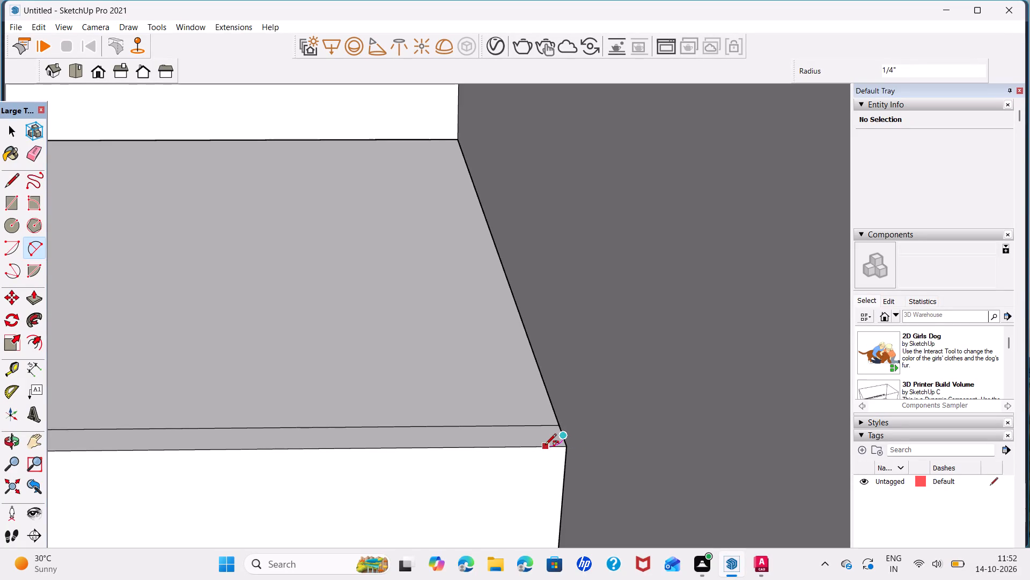
click(545, 446)
scroll(556, 441, up, 11)
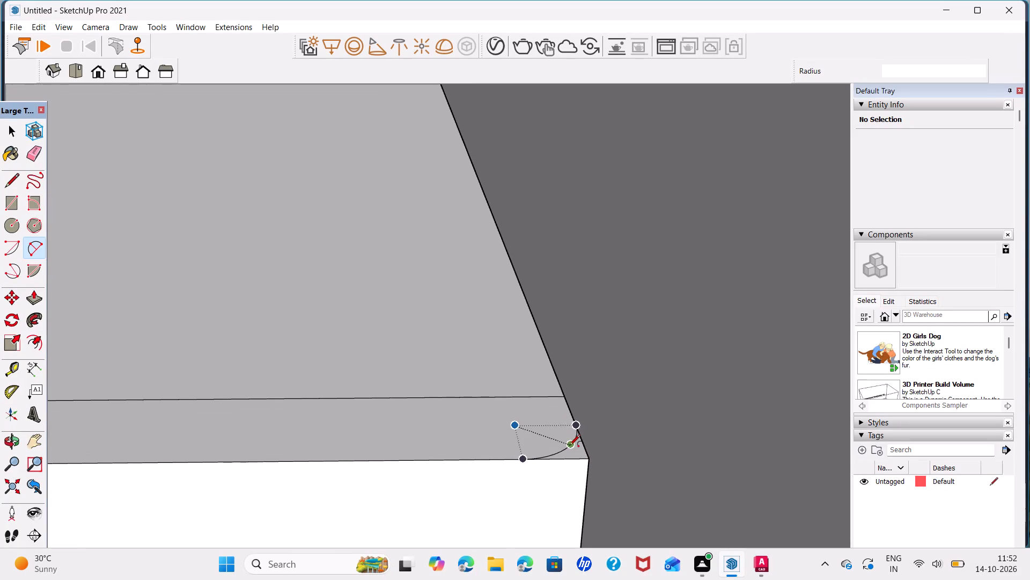
key(space)
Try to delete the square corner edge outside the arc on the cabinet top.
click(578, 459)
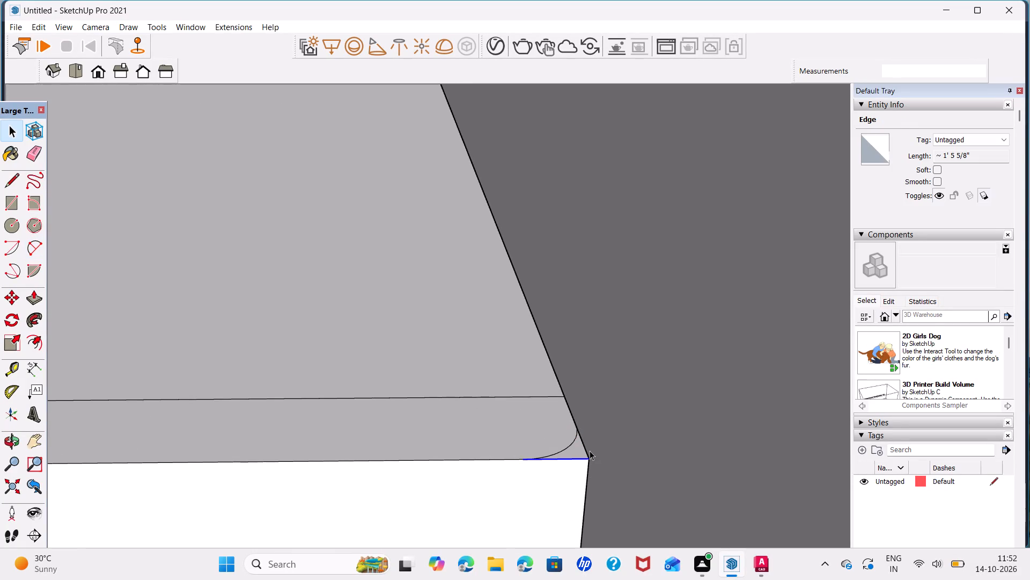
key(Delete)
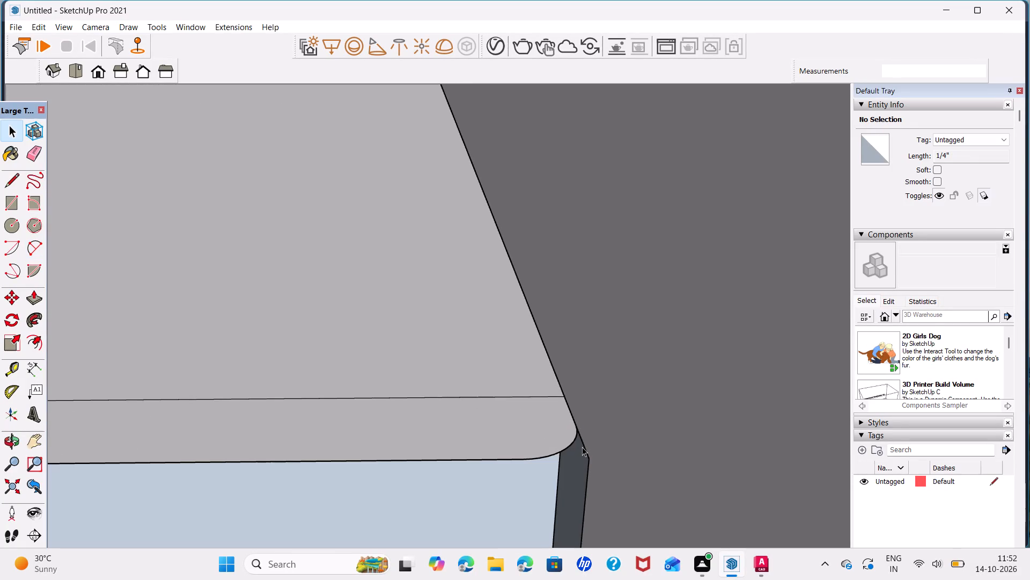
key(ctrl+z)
Group all the connected geometry of the low drawer cabinet.
scroll(582, 435, down, 14)
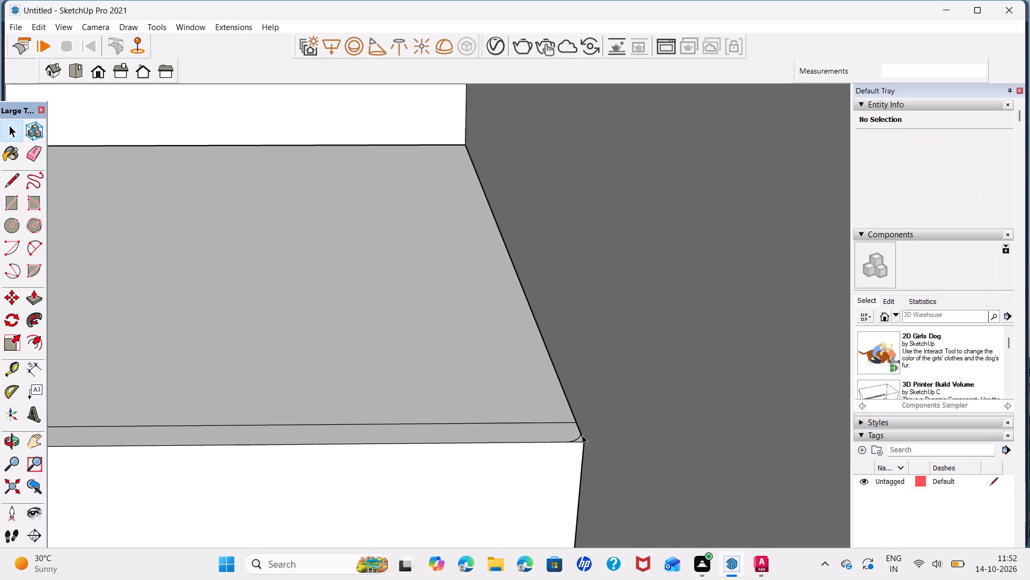
scroll(582, 435, down, 14)
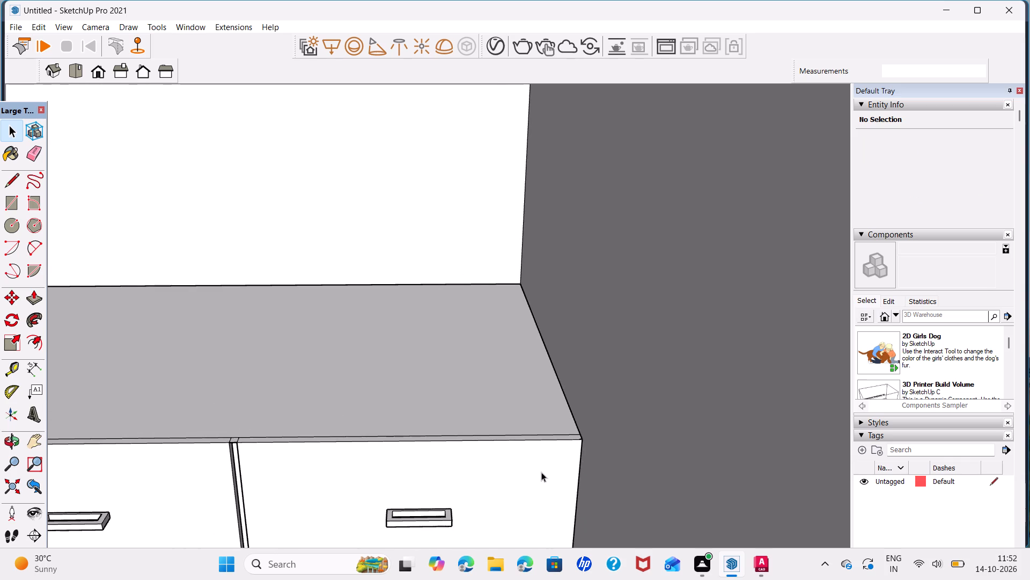
triple_click(534, 482)
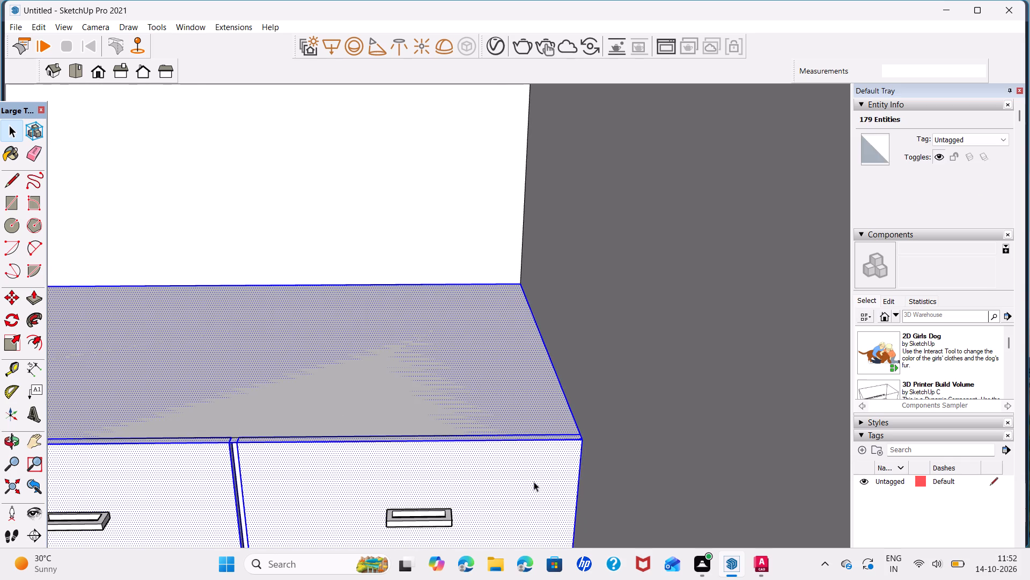
right_click(534, 482)
click(593, 310)
scroll(511, 394, down, 3)
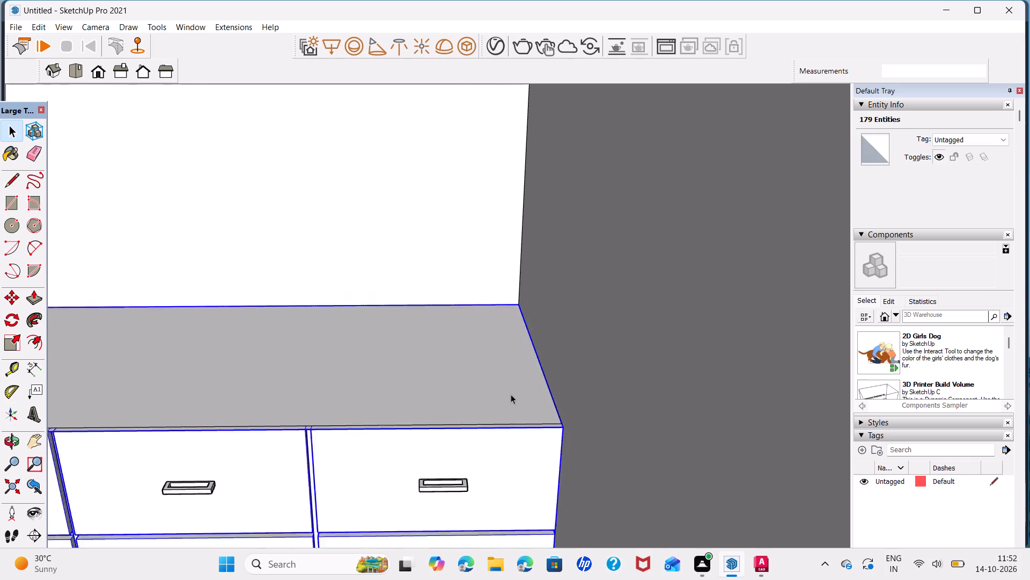
scroll(511, 394, down, 10)
click(409, 186)
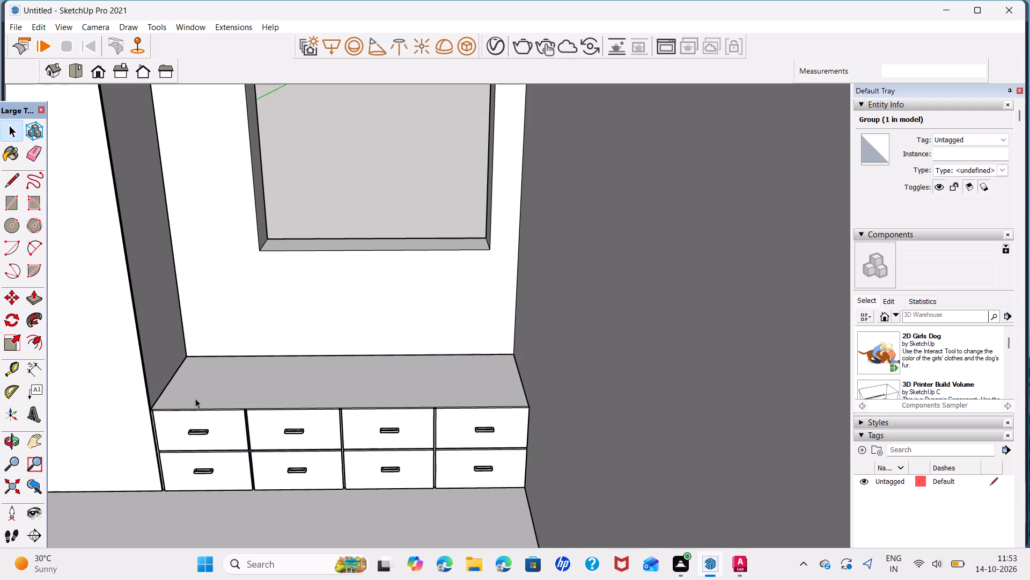
Draw a 6' by 2' 1/2" rectangle over the grouped cabinet's top, from the back corner beside the wardrobe to the opposite front corner.
scroll(187, 382, up, 11)
key(r)
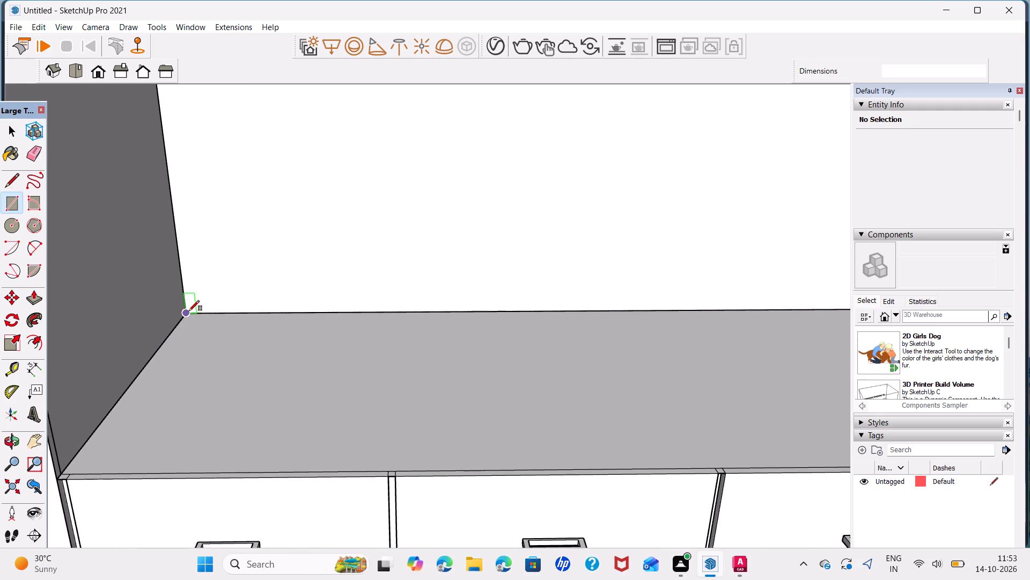
click(189, 311)
scroll(608, 427, down, 6)
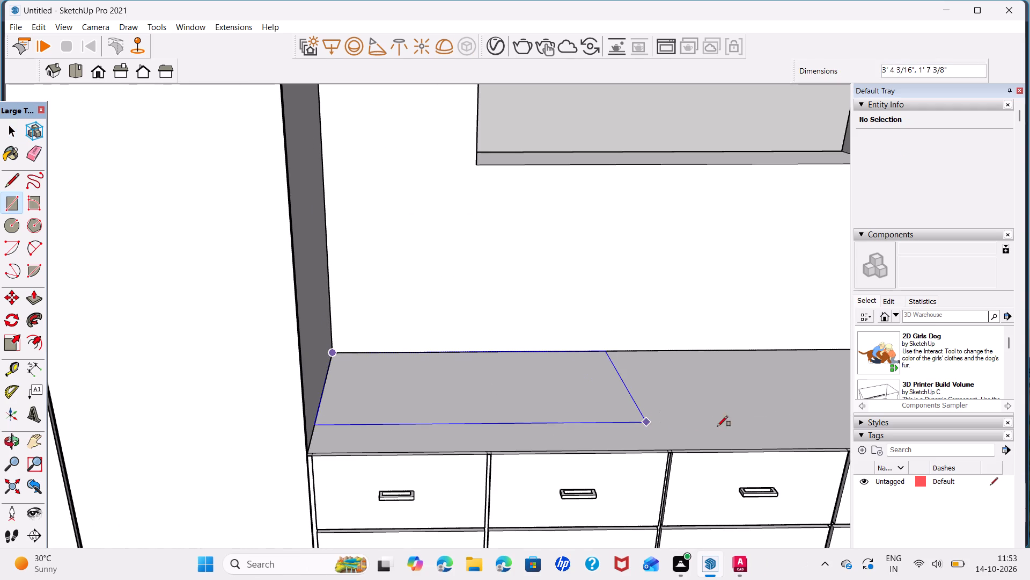
ctrl+middle_drag(792, 431, 472, 474)
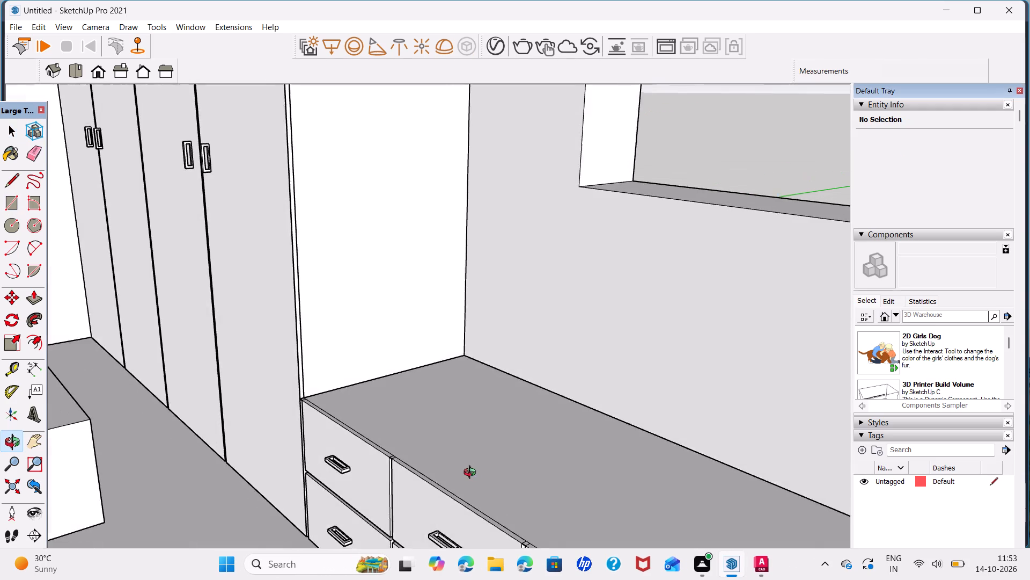
ctrl+middle_drag(472, 474, 805, 440)
shift+middle_drag(777, 415, 314, 411)
scroll(527, 443, up, 20)
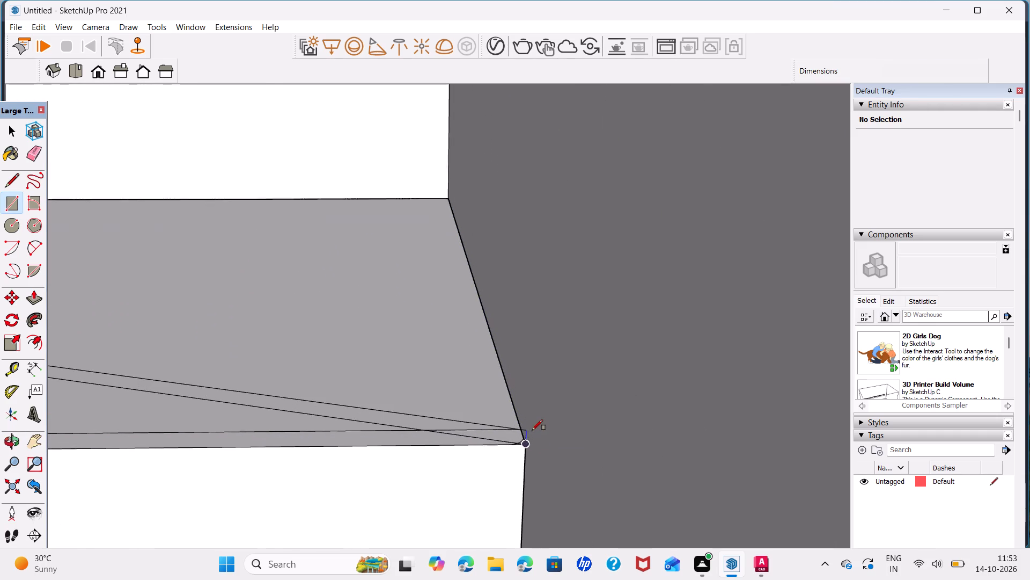
click(526, 445)
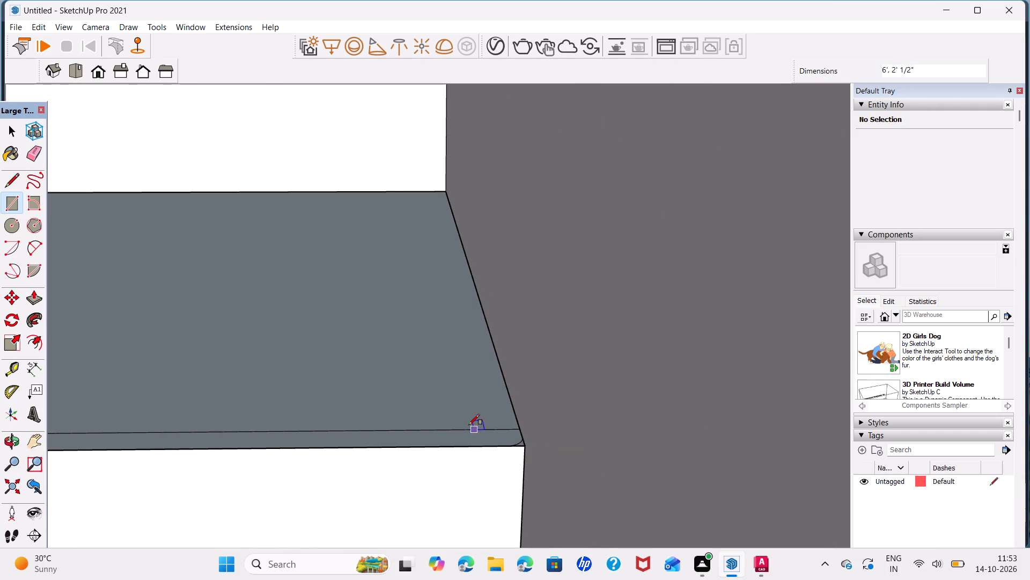
Reverse the new rectangle face on the cabinet top.
key(space)
right_click(426, 396)
click(511, 301)
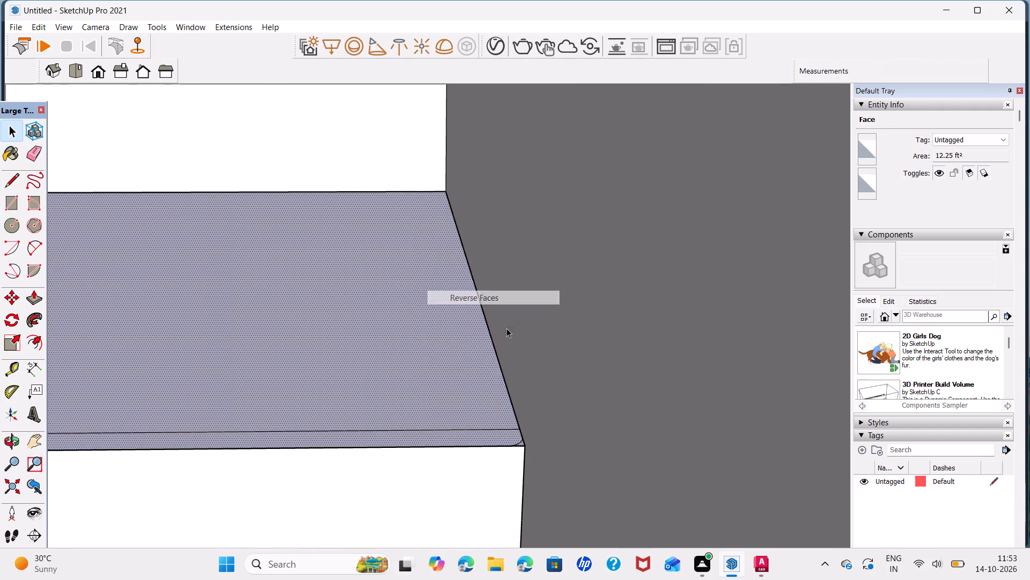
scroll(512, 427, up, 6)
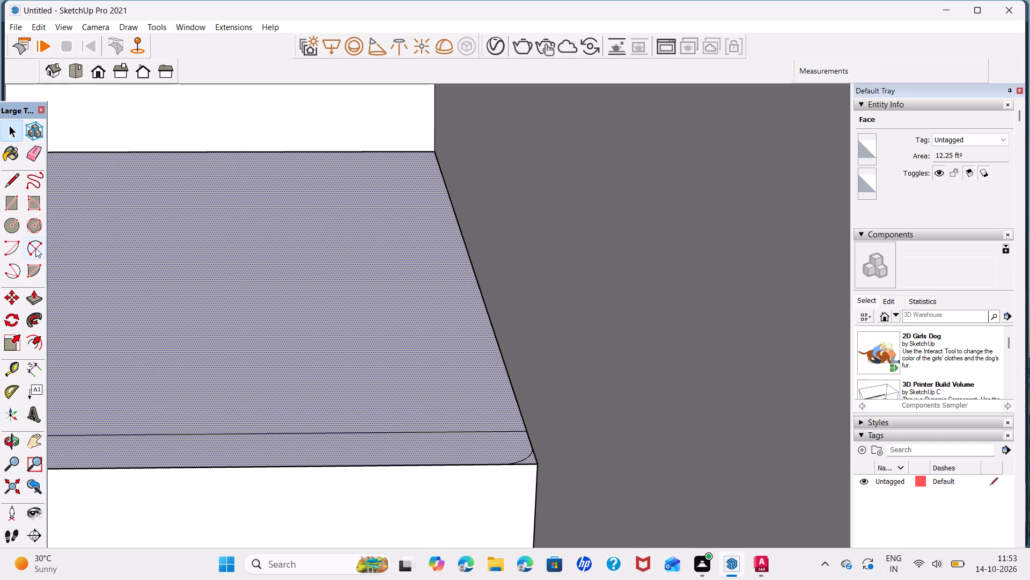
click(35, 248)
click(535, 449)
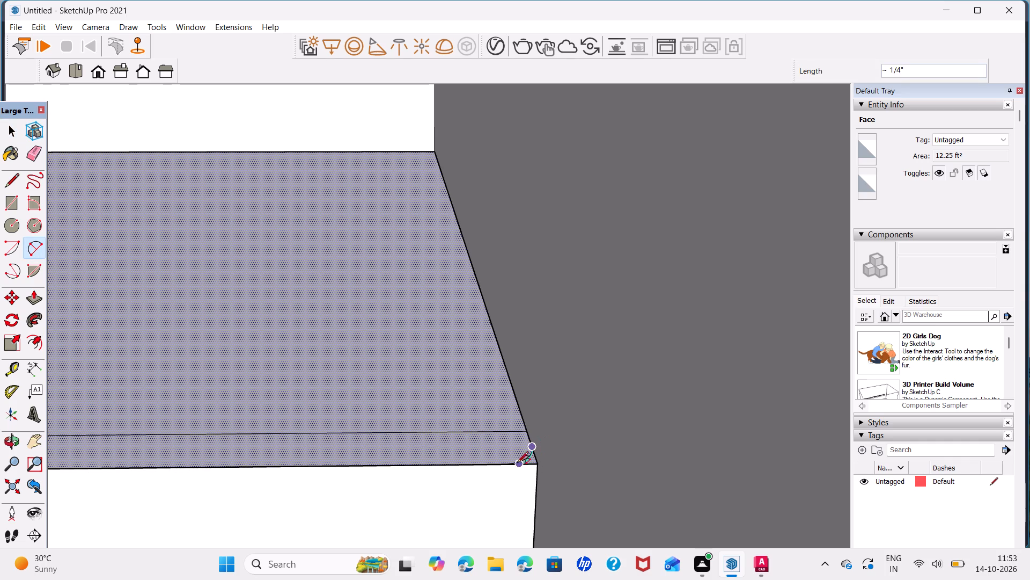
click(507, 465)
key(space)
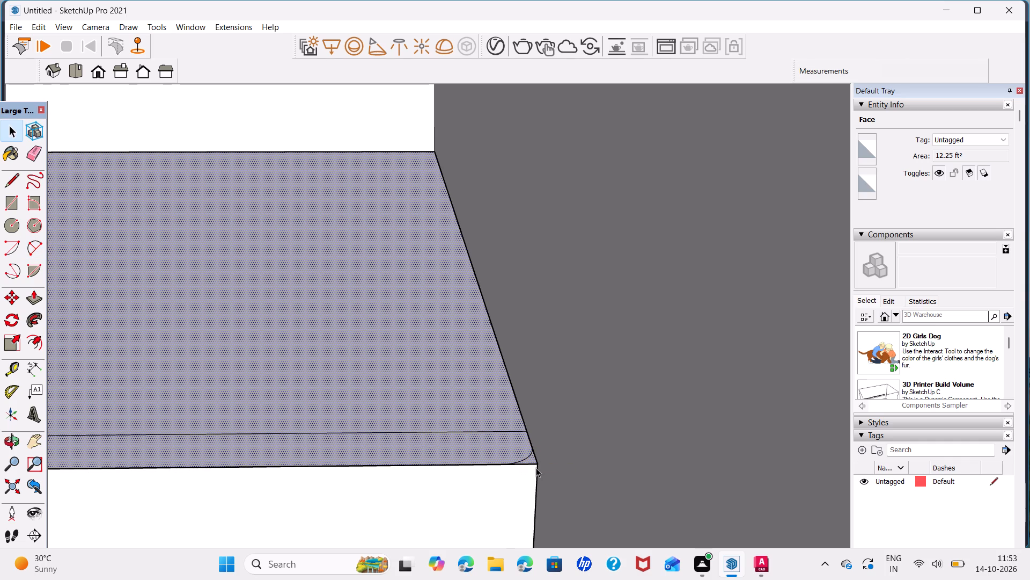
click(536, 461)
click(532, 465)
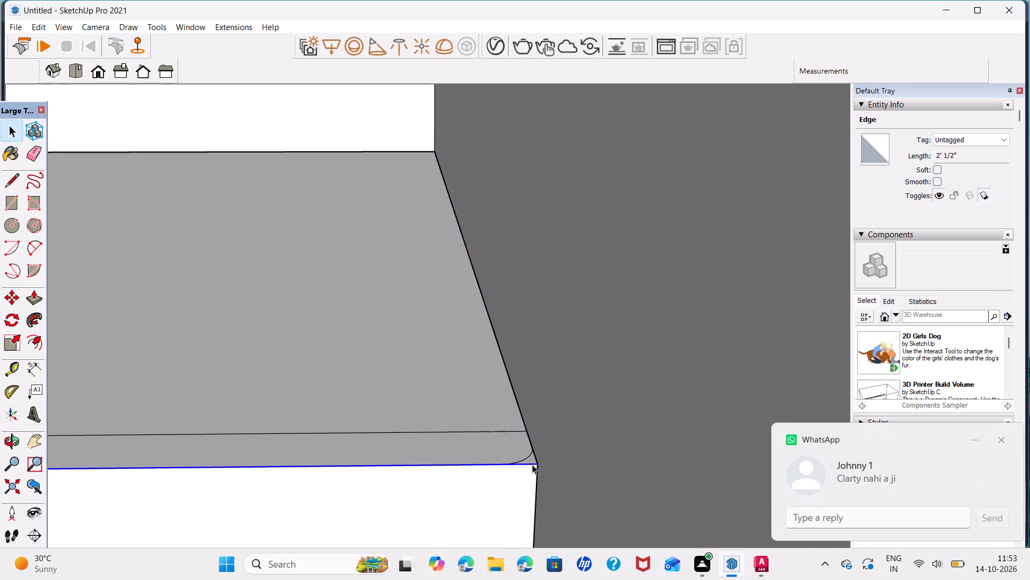
Draw an arc of about 1/4" radius across the rectangle's front corner beside the side wall.
scroll(517, 446, up, 5)
key(space)
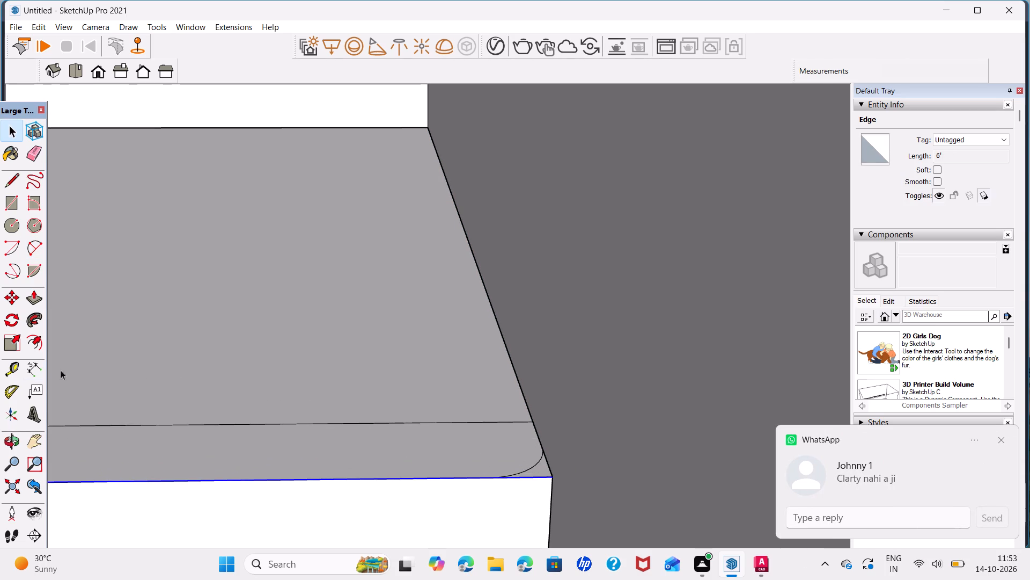
click(33, 247)
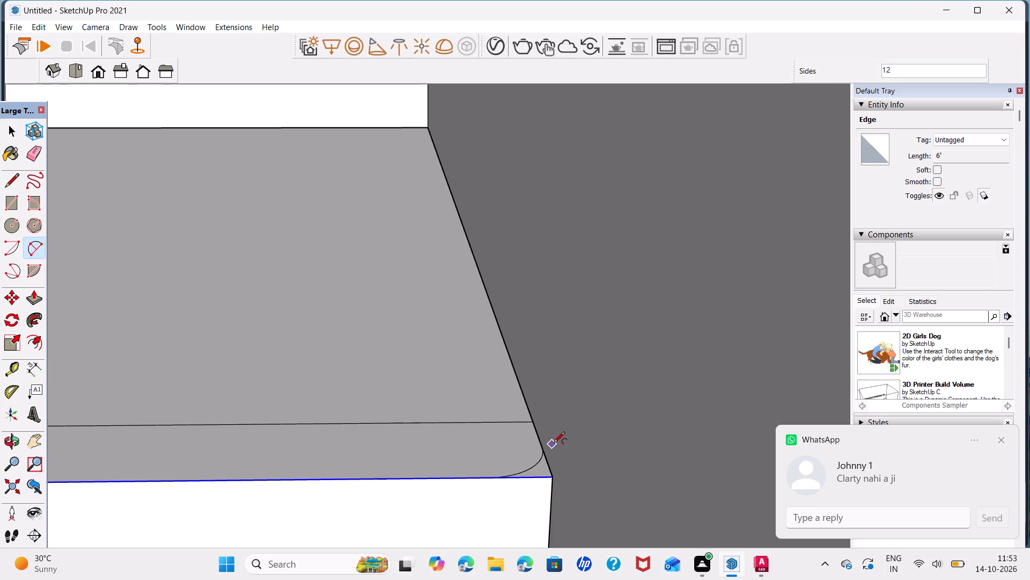
click(542, 452)
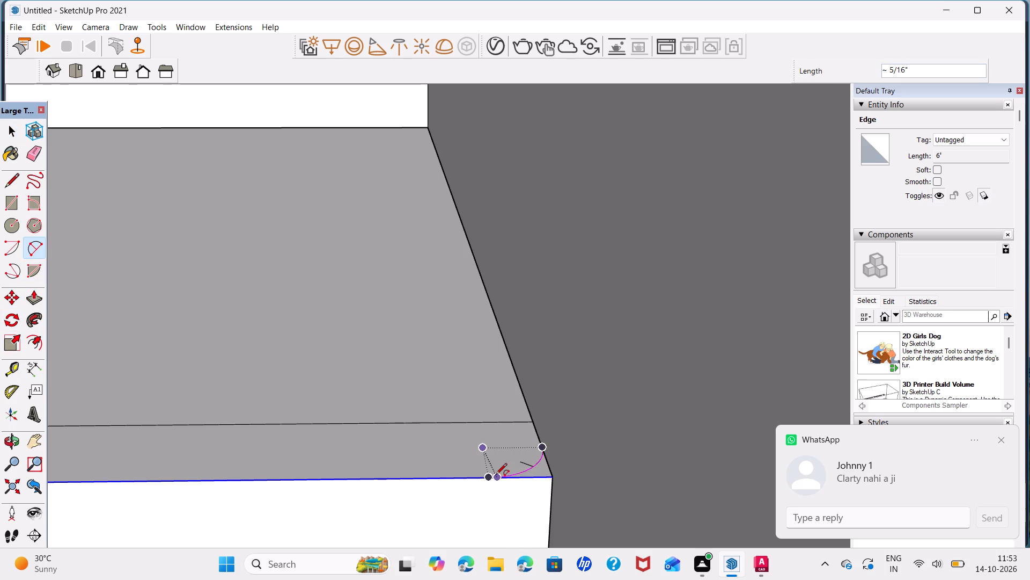
click(497, 479)
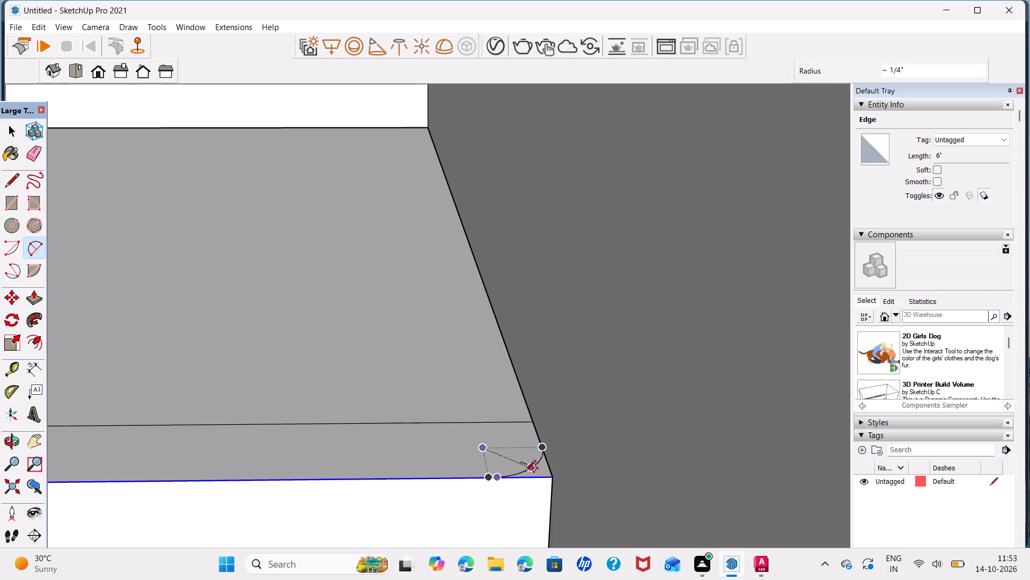
scroll(521, 474, up, 13)
click(558, 453)
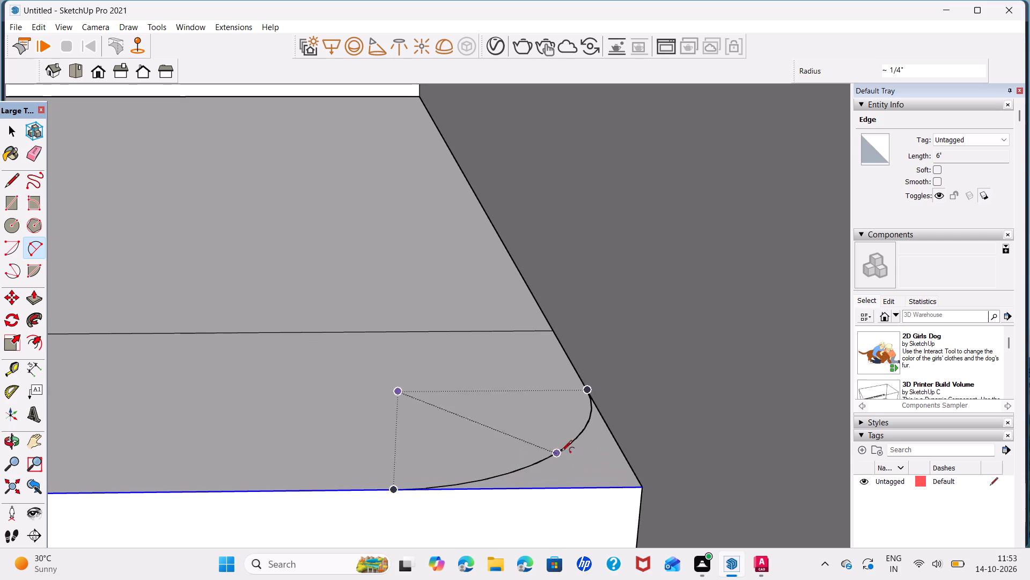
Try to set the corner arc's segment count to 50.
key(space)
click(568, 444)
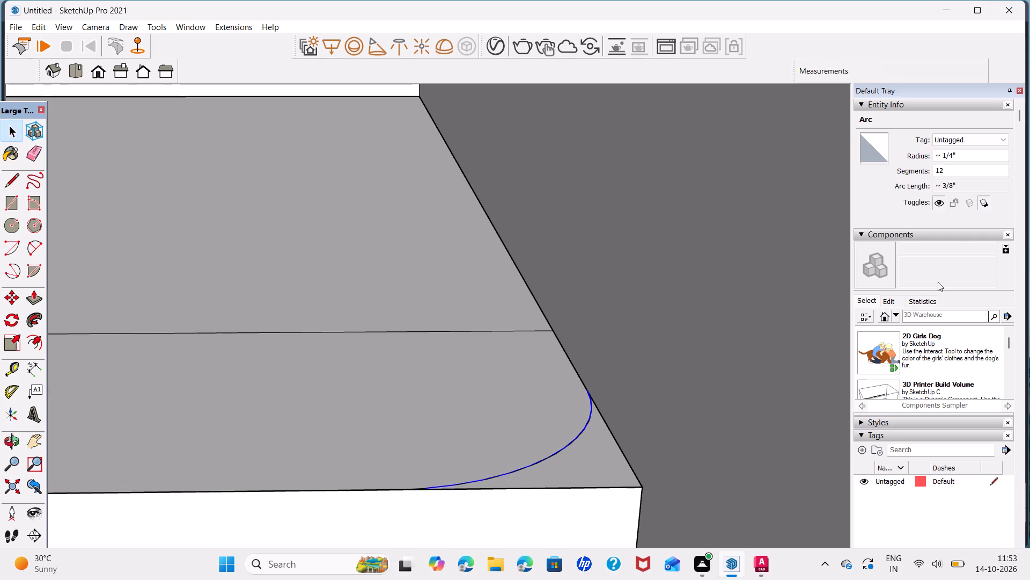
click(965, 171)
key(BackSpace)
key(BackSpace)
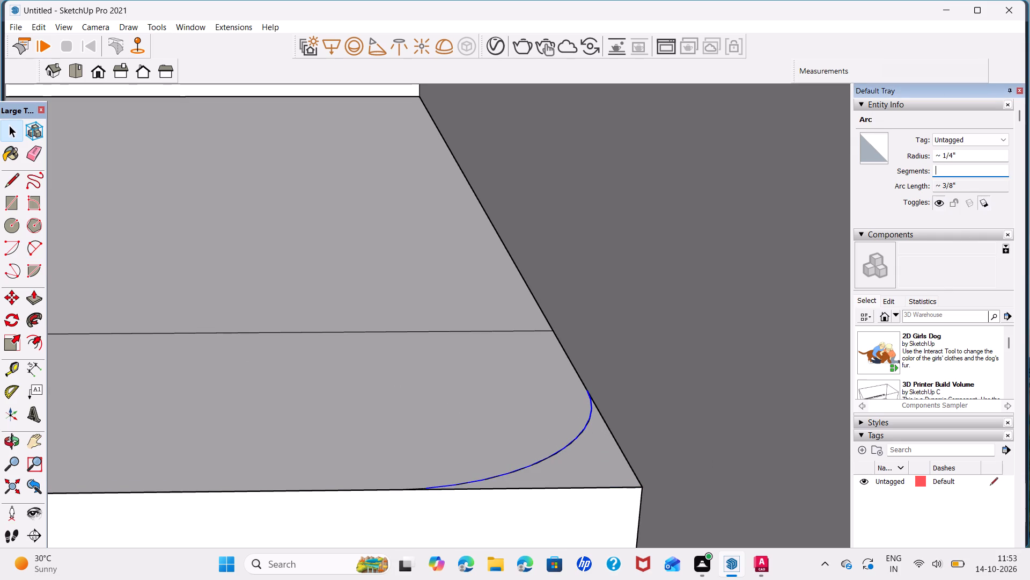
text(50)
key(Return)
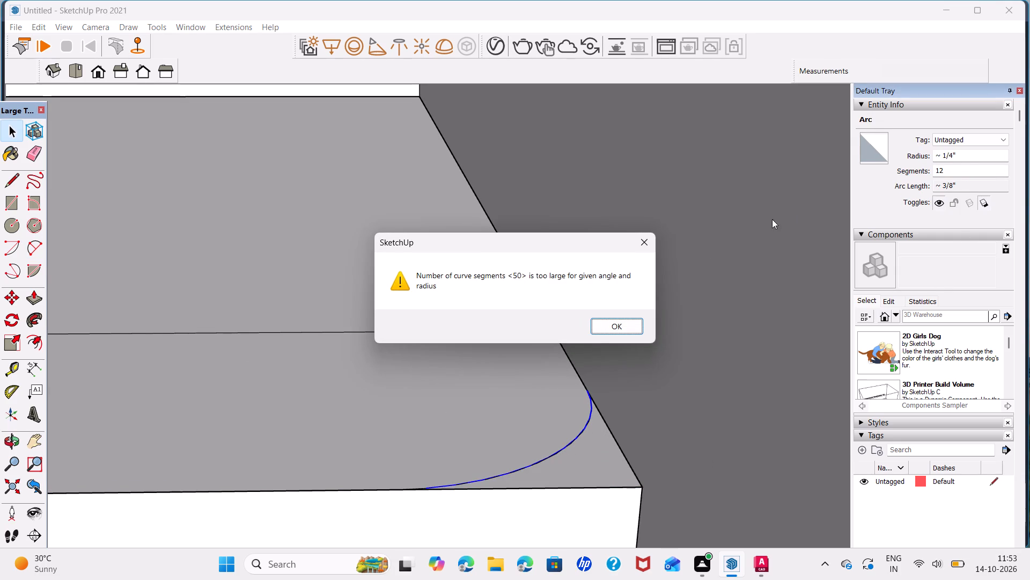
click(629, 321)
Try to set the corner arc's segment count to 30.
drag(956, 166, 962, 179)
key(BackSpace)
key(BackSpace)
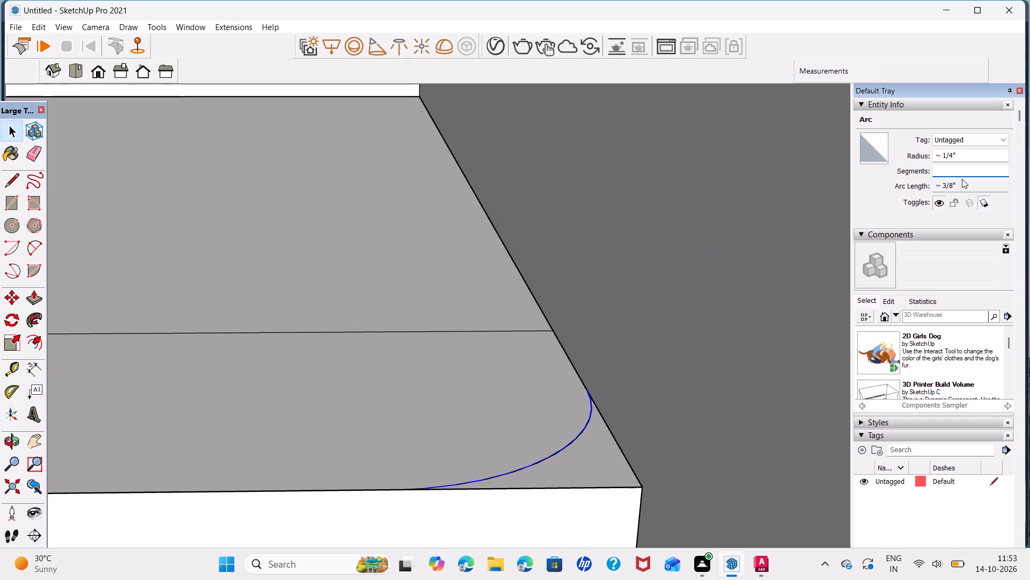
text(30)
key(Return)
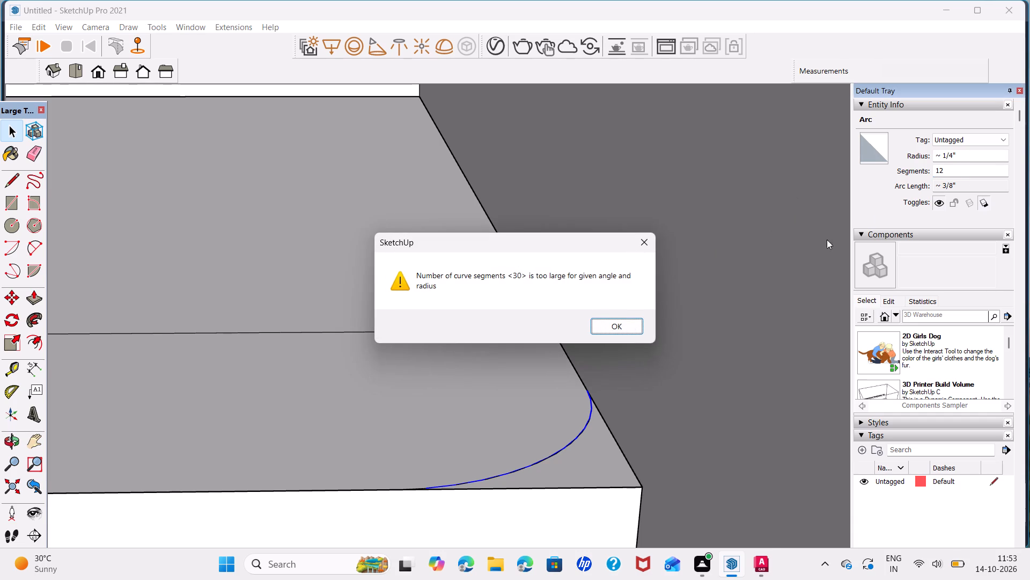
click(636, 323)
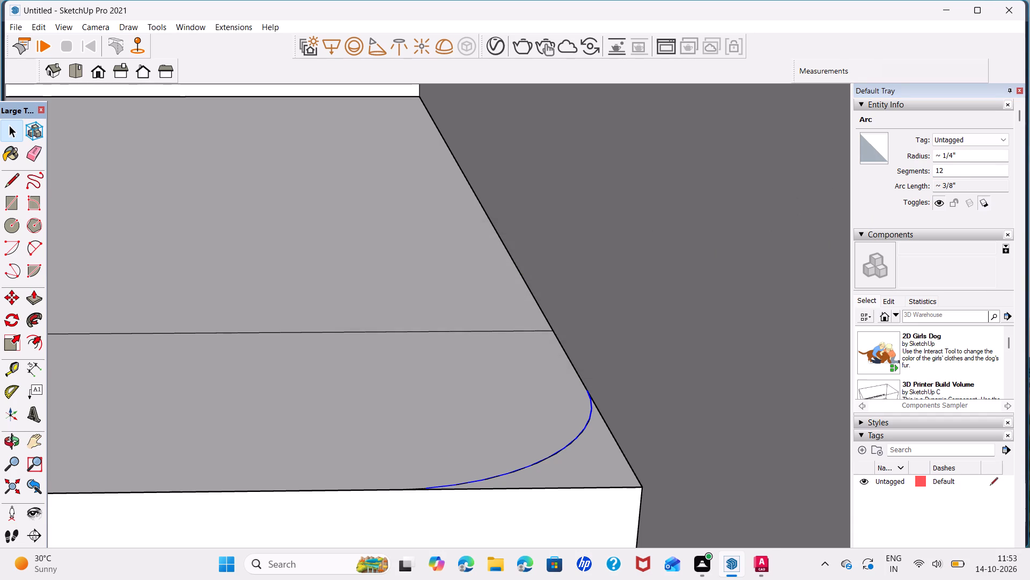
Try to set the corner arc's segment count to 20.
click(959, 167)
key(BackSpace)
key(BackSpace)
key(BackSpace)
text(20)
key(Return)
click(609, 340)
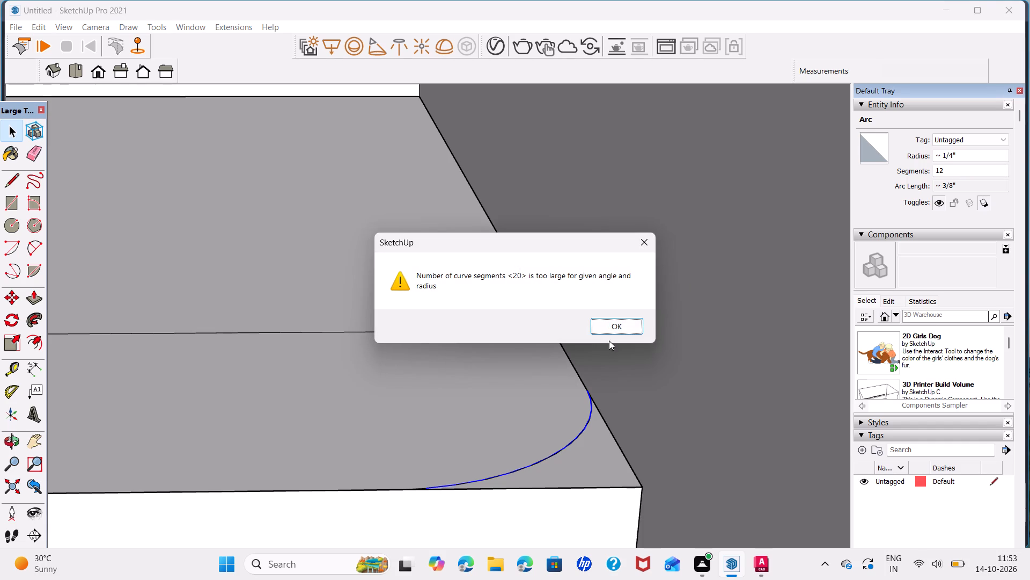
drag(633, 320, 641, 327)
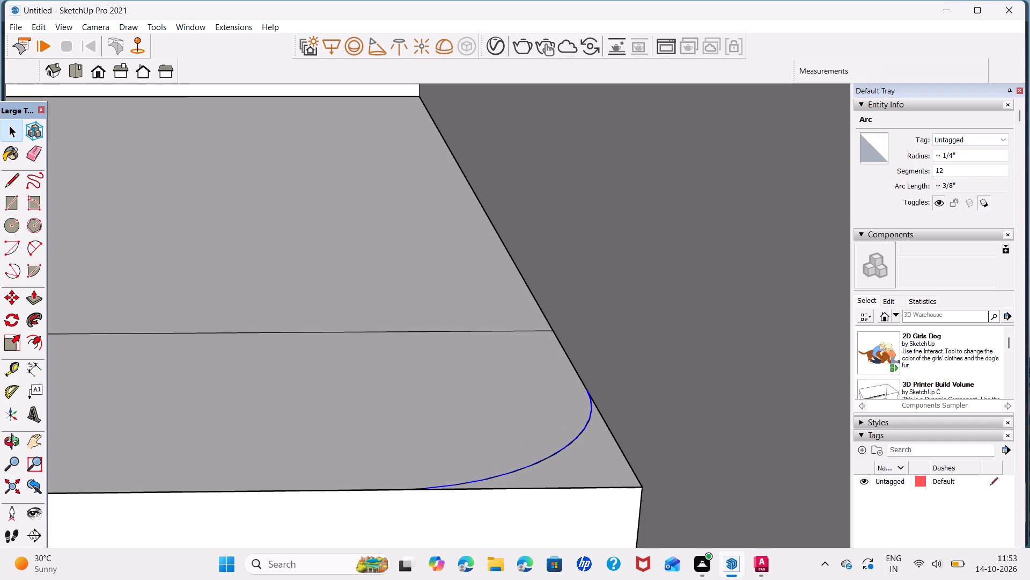
Set the corner arc's segment count to 15.
click(981, 169)
key(BackSpace)
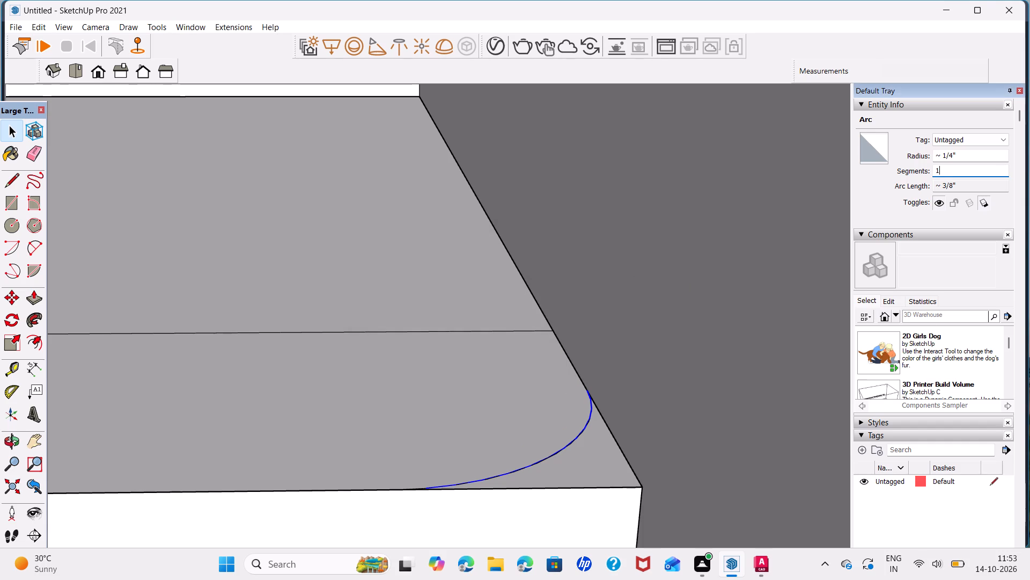
key(5)
key(Return)
Delete the rectangle's two square corner edges outside the arc, along the side wall and the cabinet front.
scroll(542, 474, up, 6)
scroll(573, 443, up, 7)
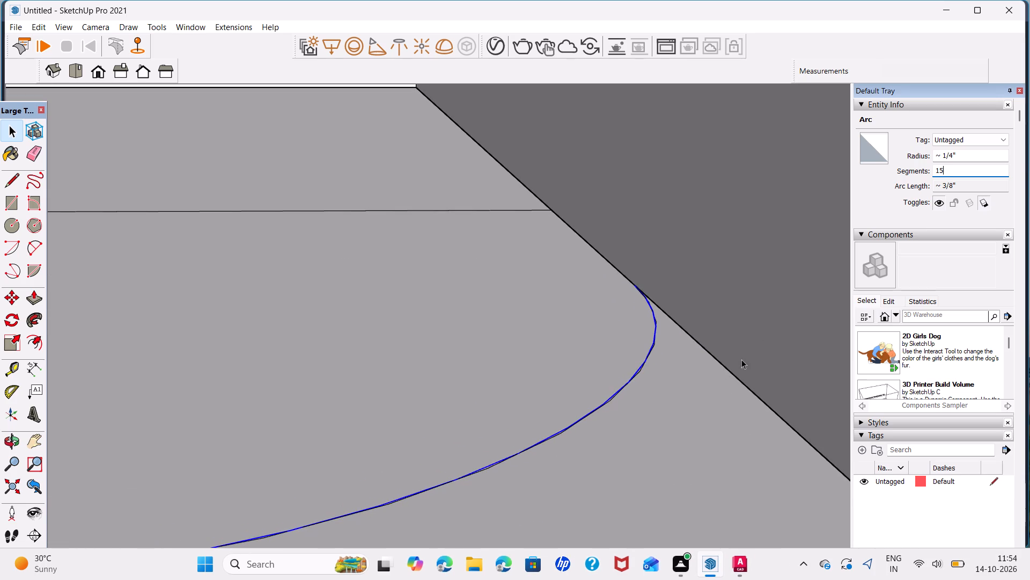
click(753, 391)
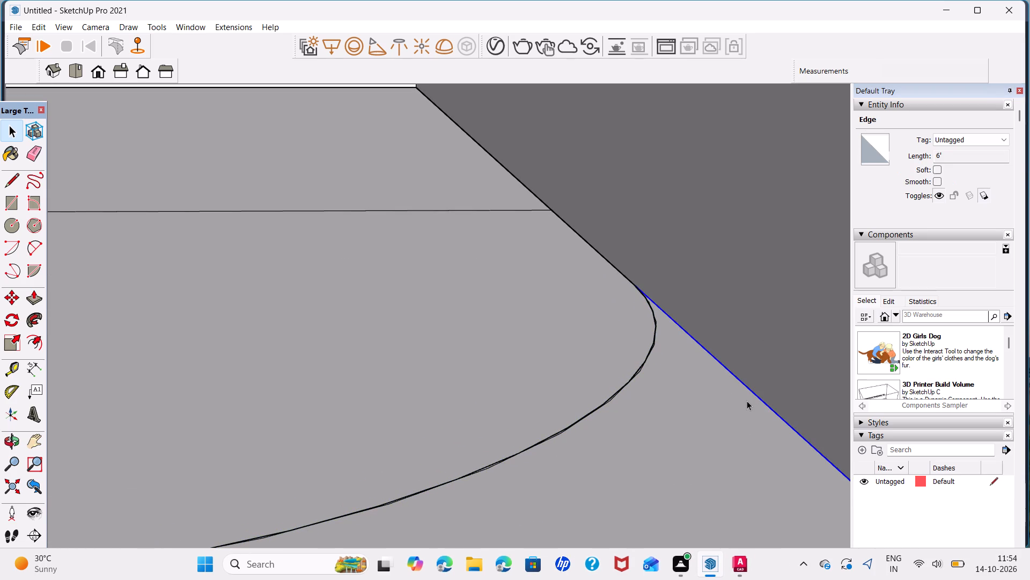
key(Delete)
scroll(700, 407, down, 9)
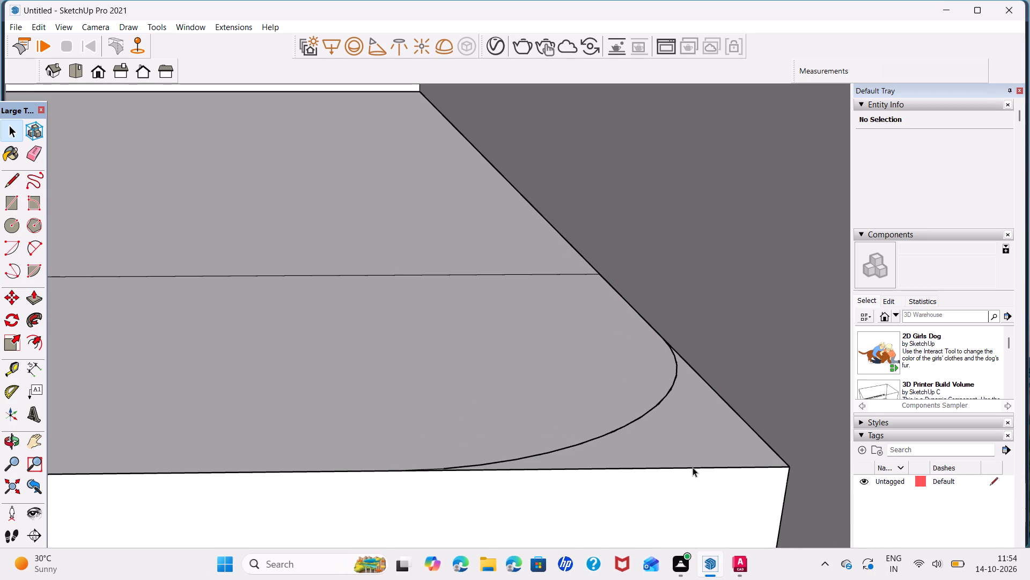
click(693, 467)
key(Delete)
Undo the rounded-corner cleanup, the corner arc, the cabinet-top rectangle and the drawer cabinet's grouping.
scroll(690, 410, down, 14)
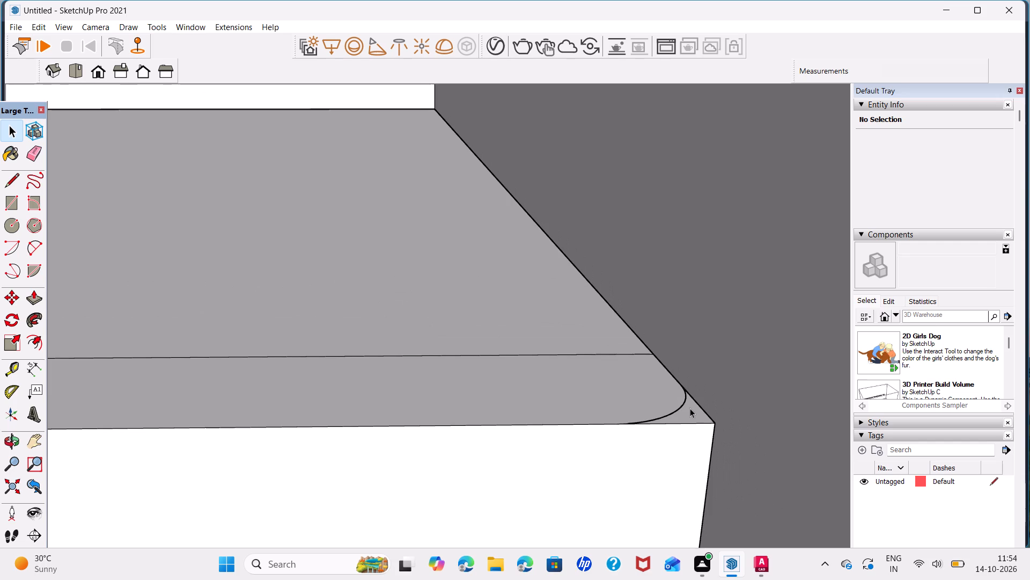
scroll(690, 408, down, 6)
click(491, 363)
scroll(347, 289, down, 5)
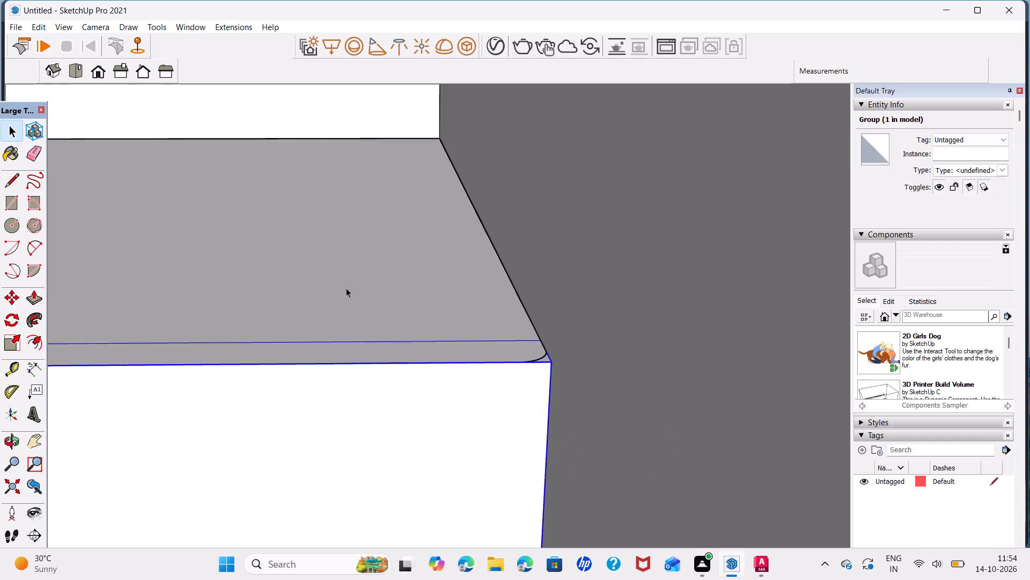
scroll(346, 288, down, 3)
key(ctrl+z)
key(ctrl+z)
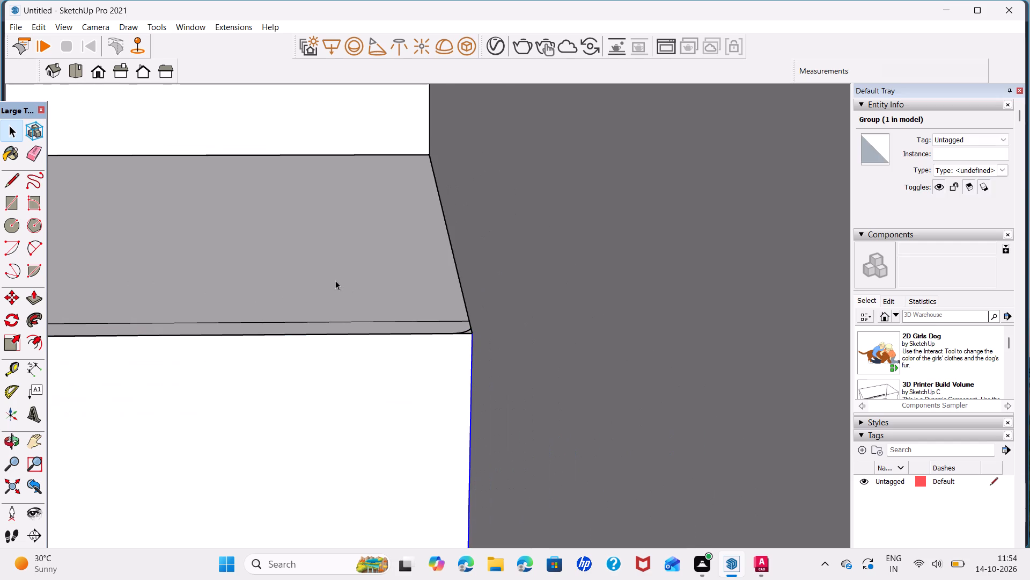
key(ctrl+z)
key(ctrl+z)
scroll(379, 258, down, 8)
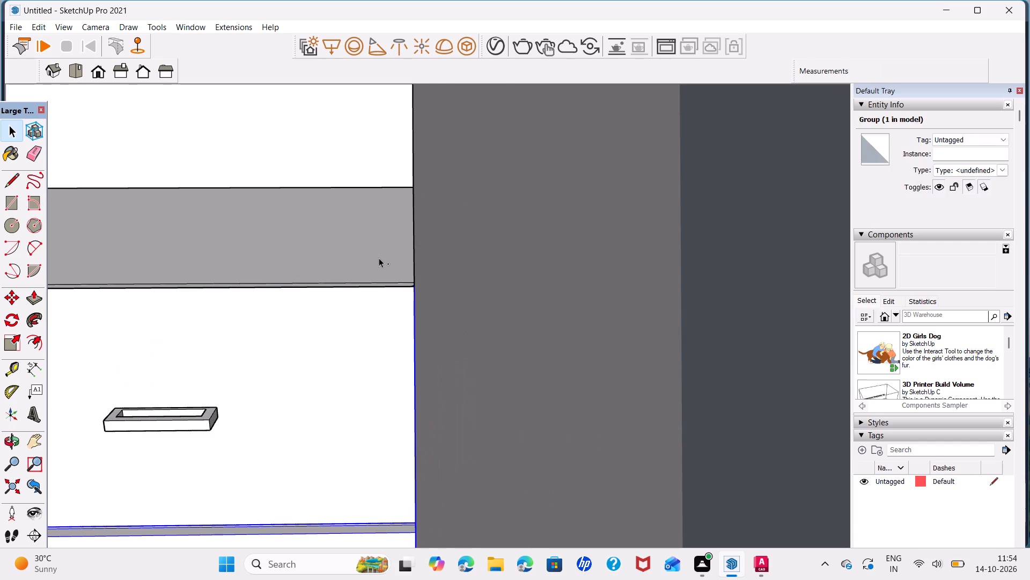
key(ctrl+z)
scroll(403, 294, up, 6)
key(ctrl+z)
scroll(411, 287, up, 4)
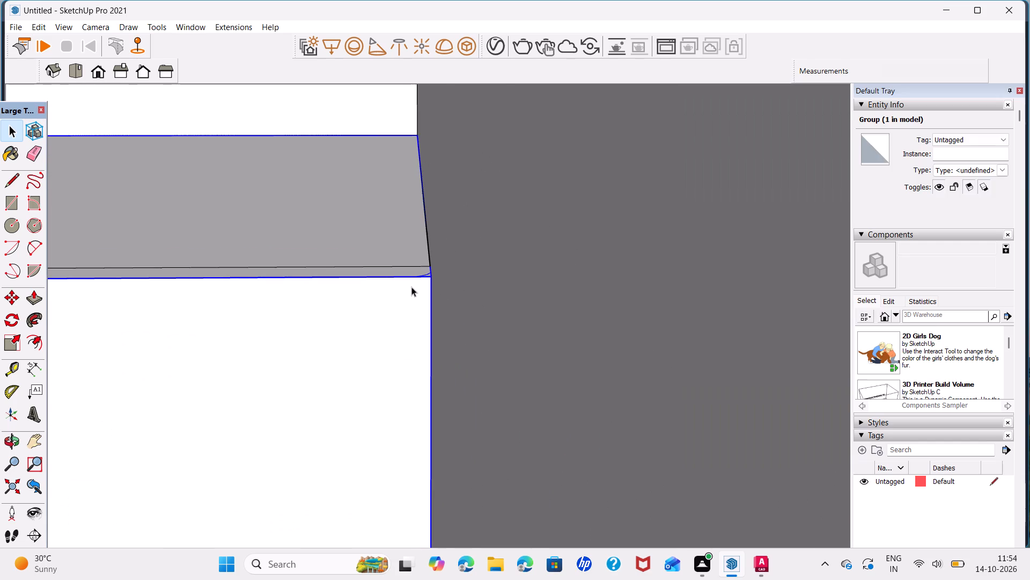
key(ctrl+z)
key(ctrl+z)
scroll(412, 287, up, 5)
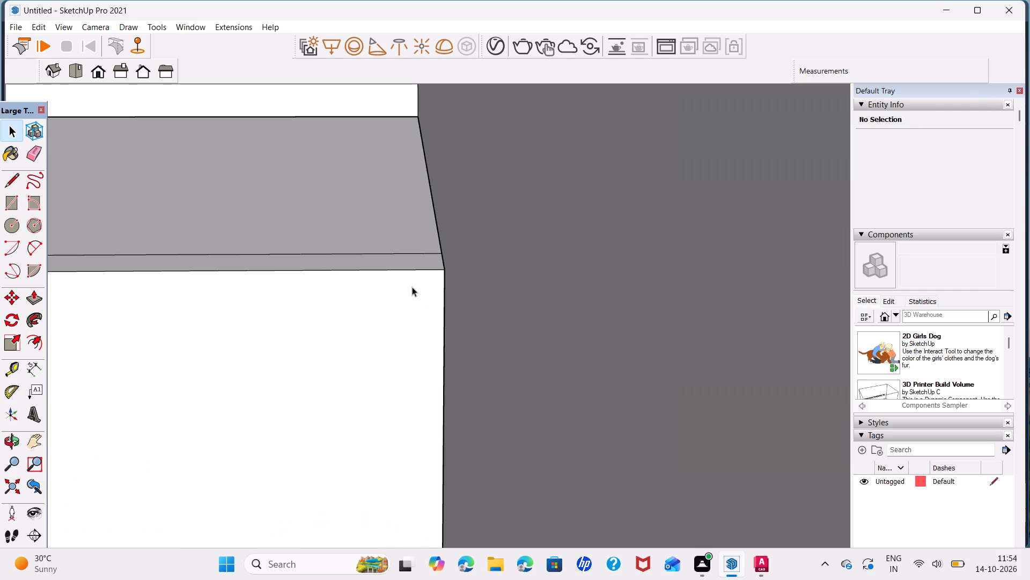
key(ctrl+z)
scroll(377, 273, down, 14)
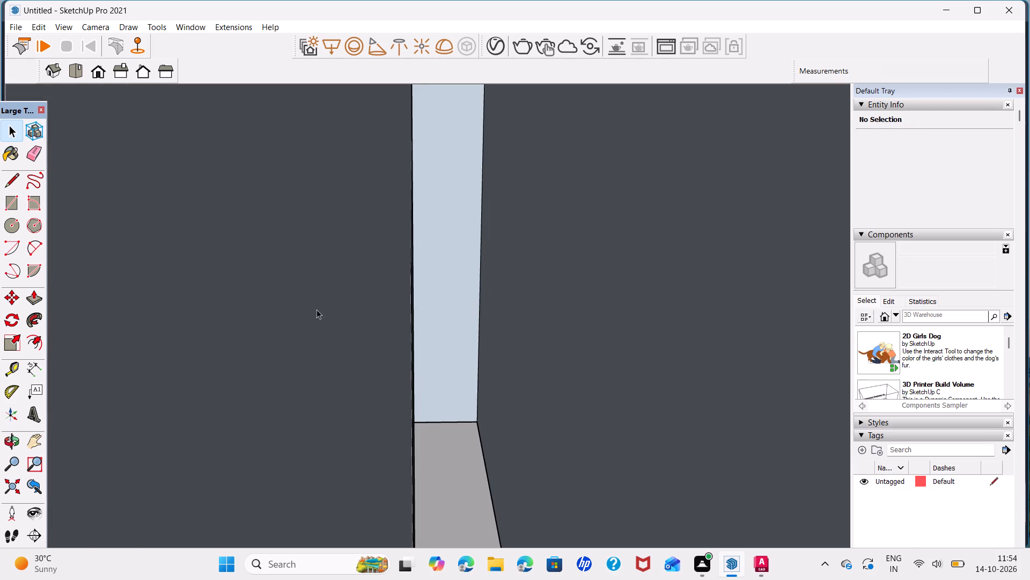
Select all connected geometry of the four drawer units below the window and make it one group.
click(10, 488)
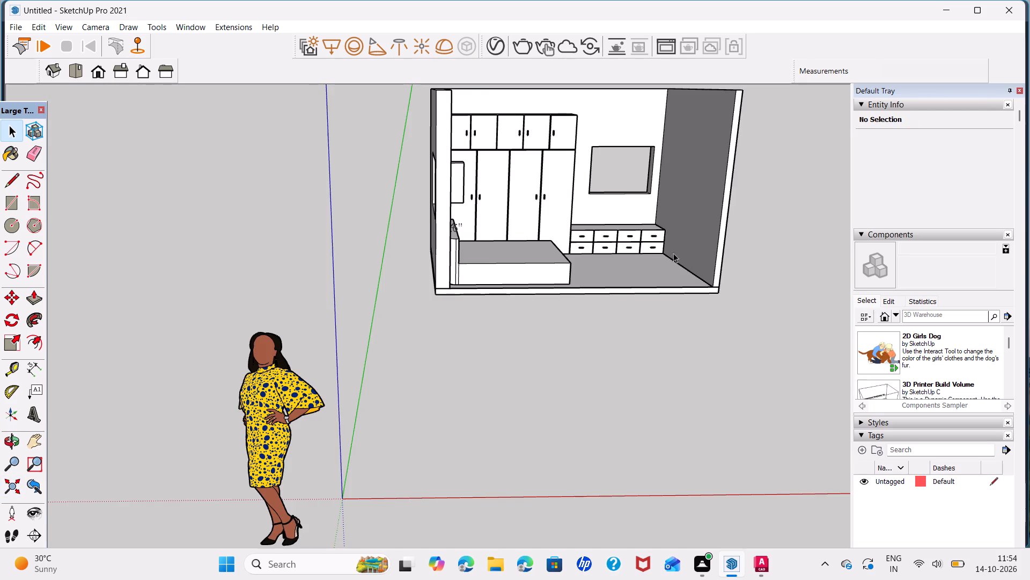
scroll(646, 234, up, 4)
middle_drag(649, 249, 422, 381)
scroll(383, 390, up, 5)
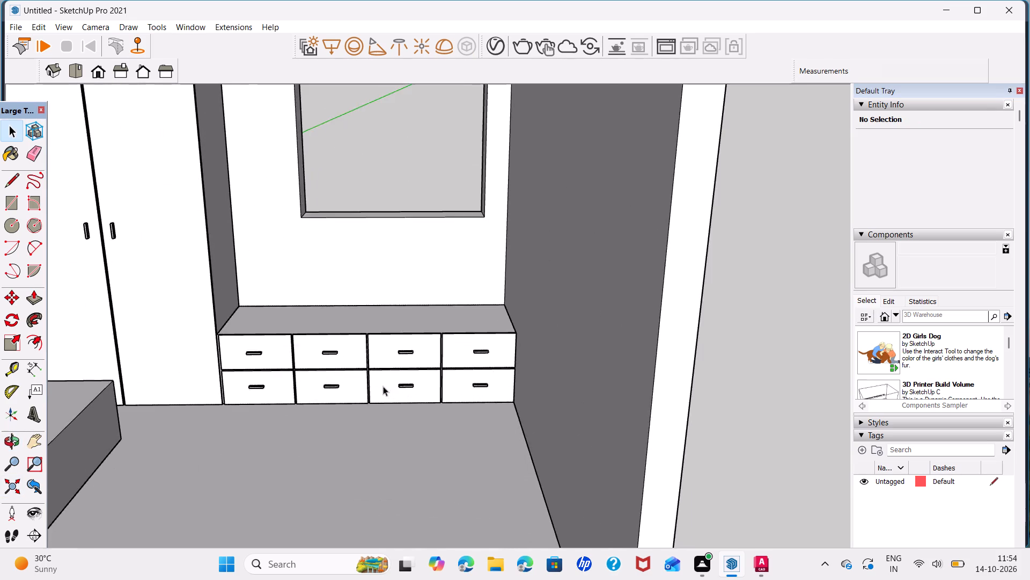
scroll(383, 386, up, 9)
middle_drag(478, 326, 510, 501)
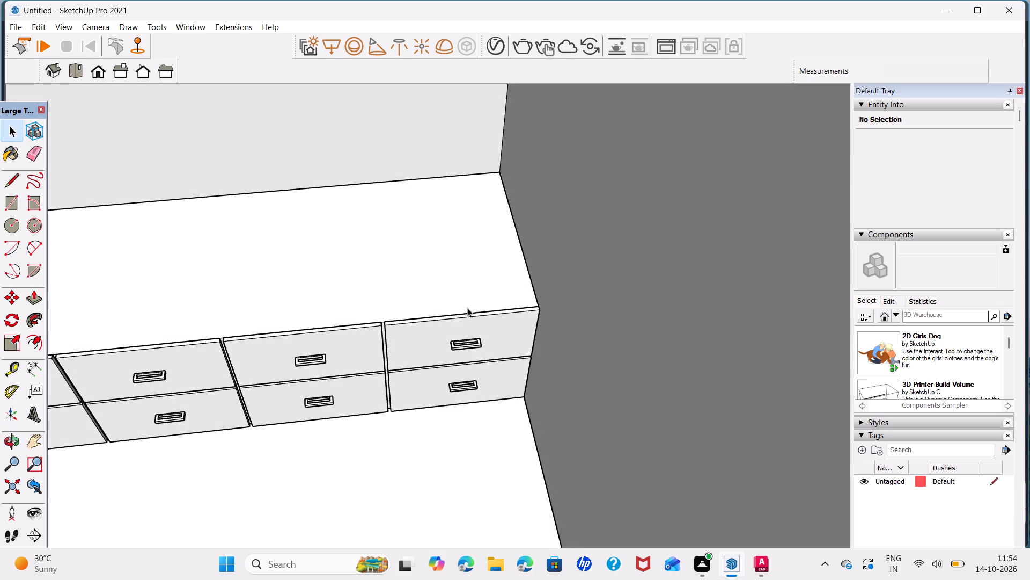
triple_click(459, 333)
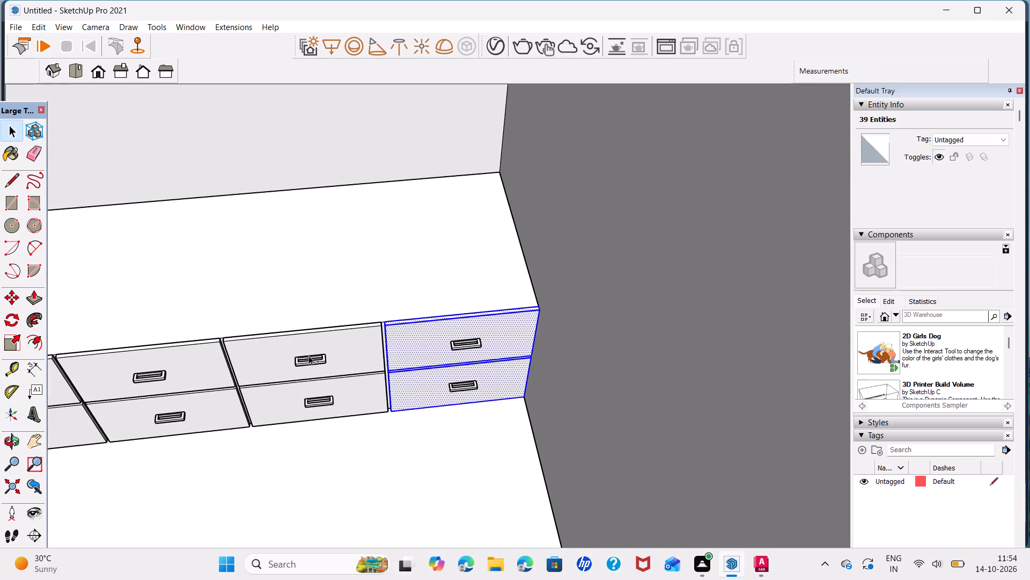
ctrl+triple_click(307, 358)
triple_click(417, 343)
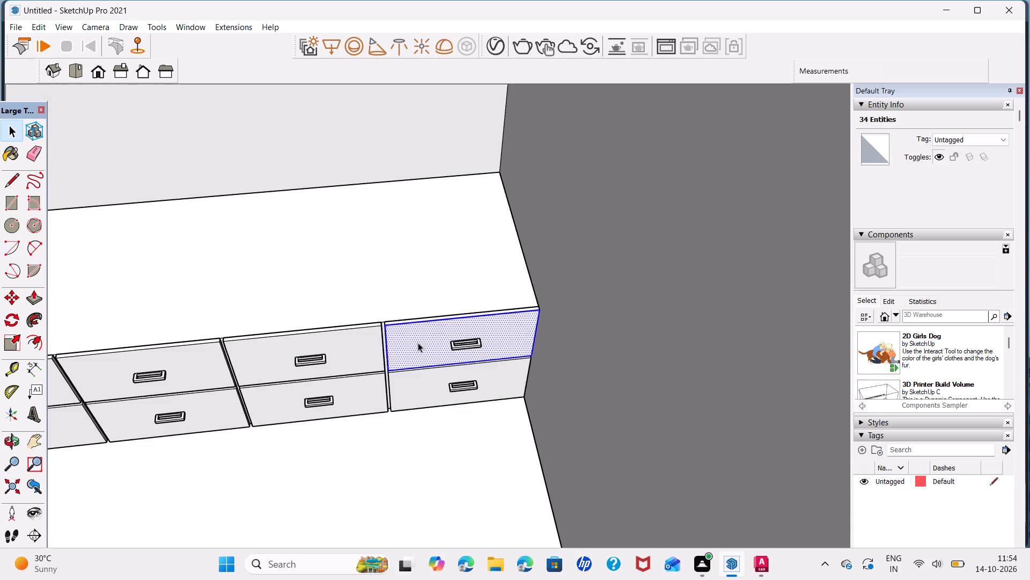
click(418, 343)
ctrl+triple_click(350, 353)
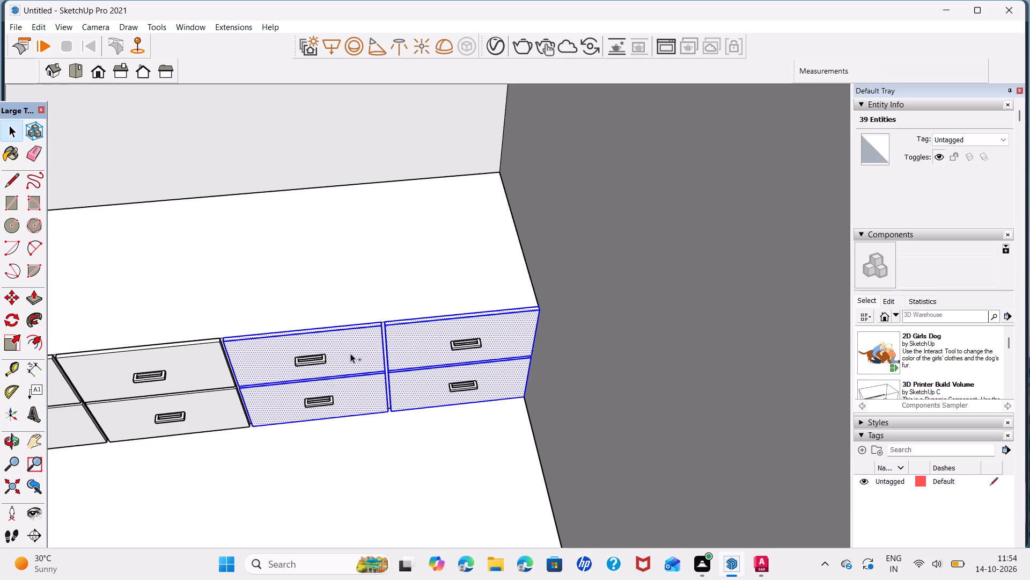
ctrl+triple_click(208, 367)
middle_drag(228, 352, 348, 346)
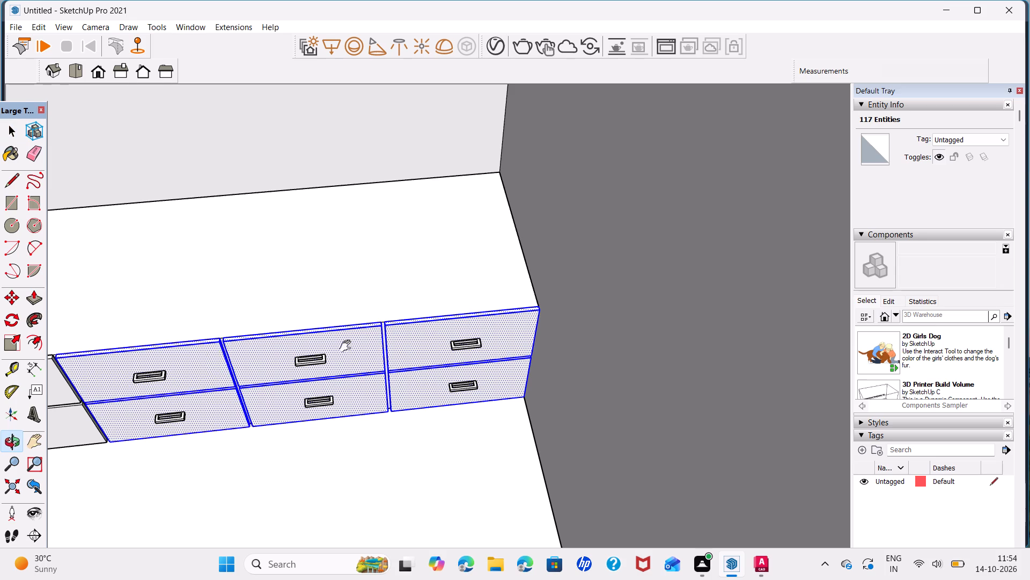
middle_drag(348, 346, 475, 338)
ctrl+click(285, 375)
ctrl+triple_click(287, 371)
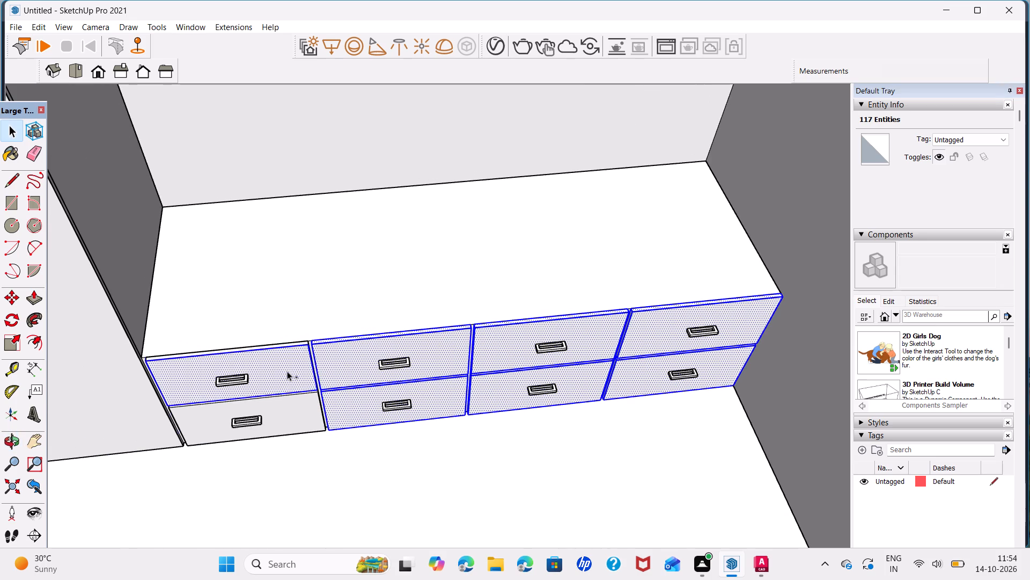
ctrl+click(287, 371)
right_click(287, 371)
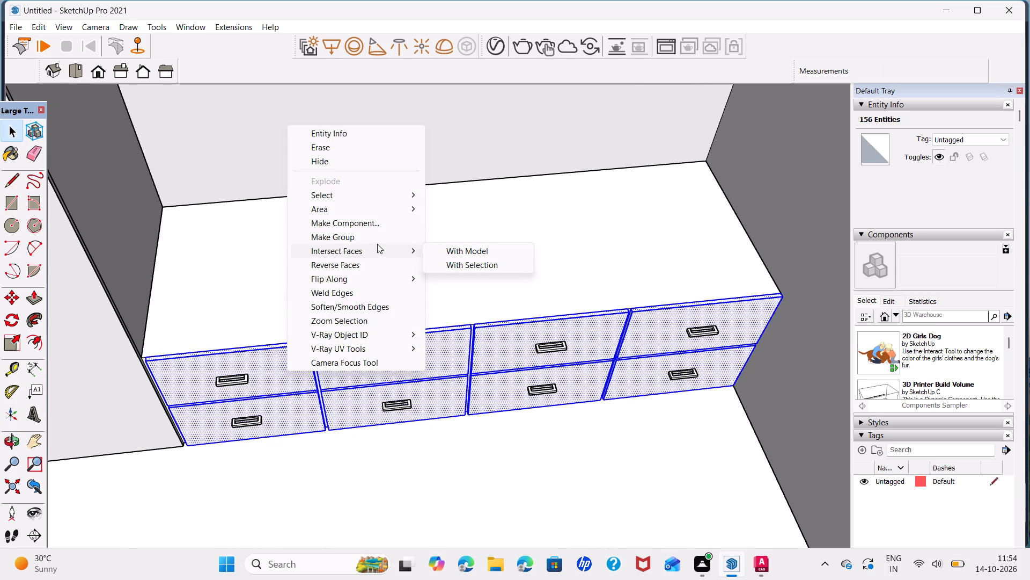
click(377, 237)
key(space)
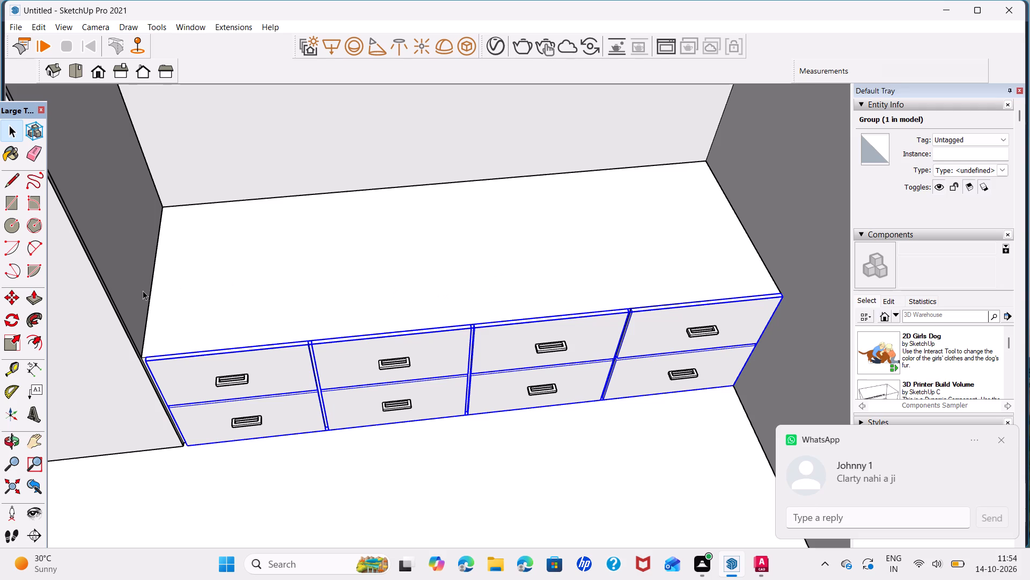
Draw a 6' by 2' 1/2" rectangle over the grouped cabinet's top and reverse its face.
key(r)
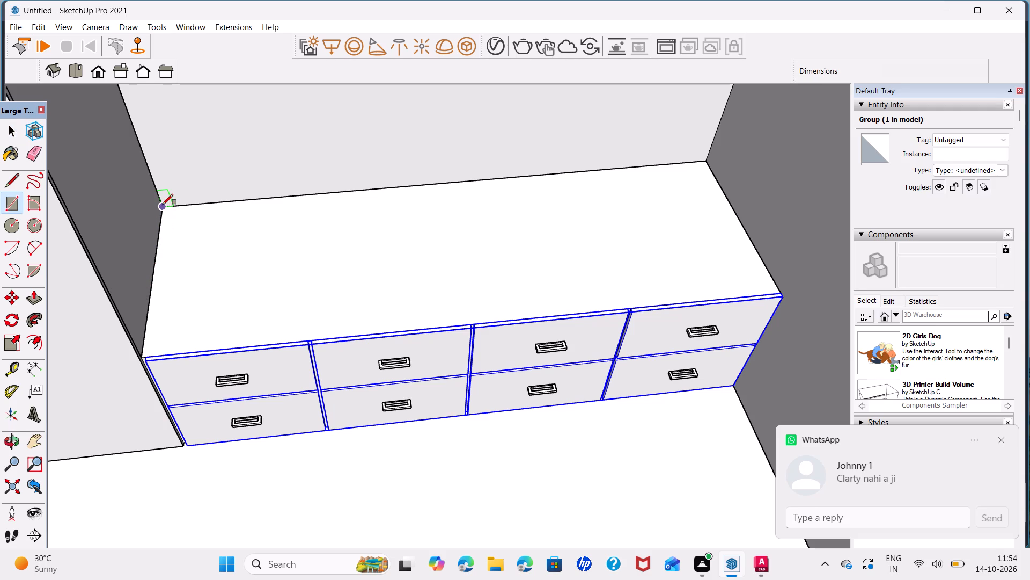
click(163, 205)
click(783, 296)
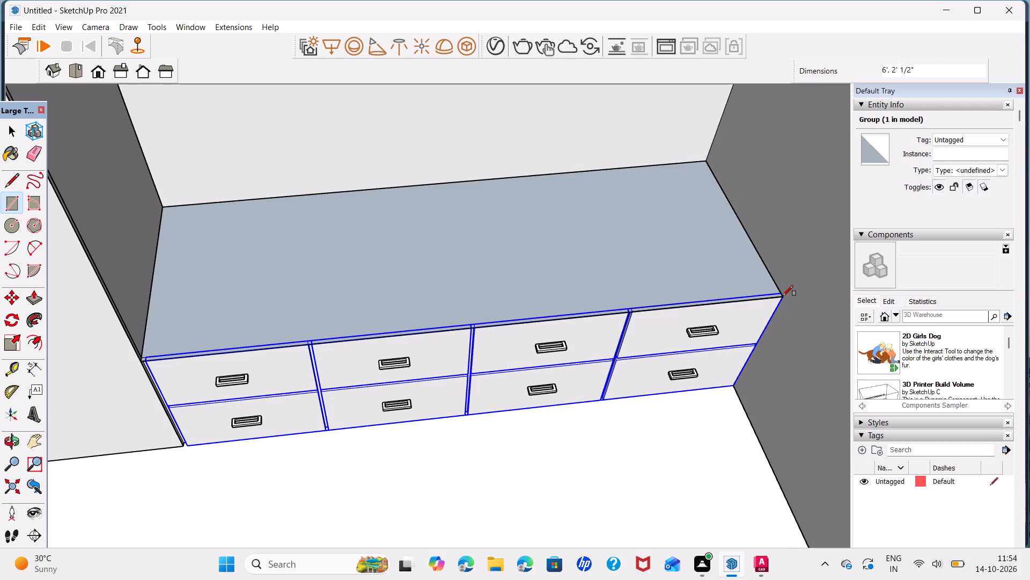
key(space)
right_click(590, 266)
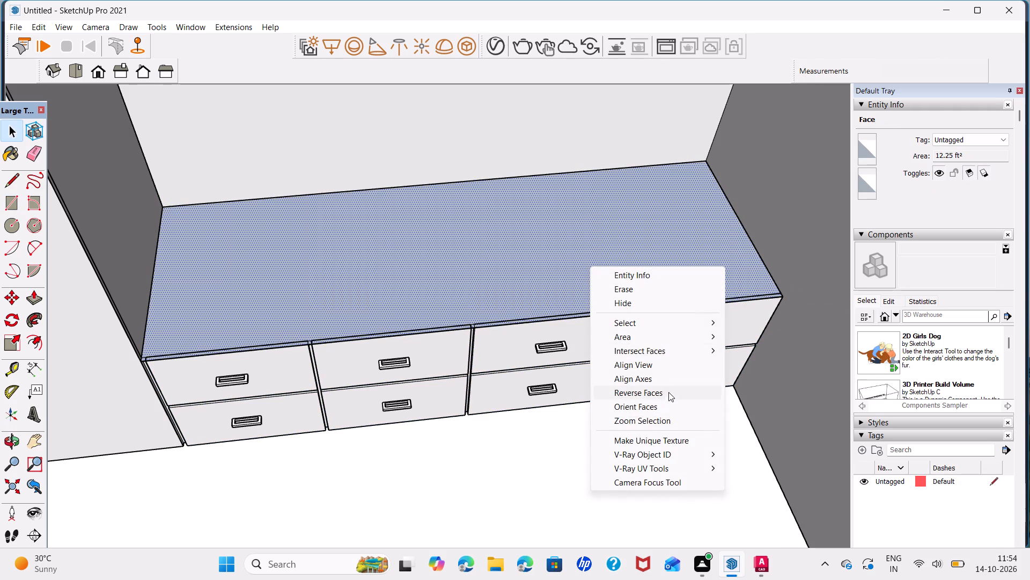
click(676, 389)
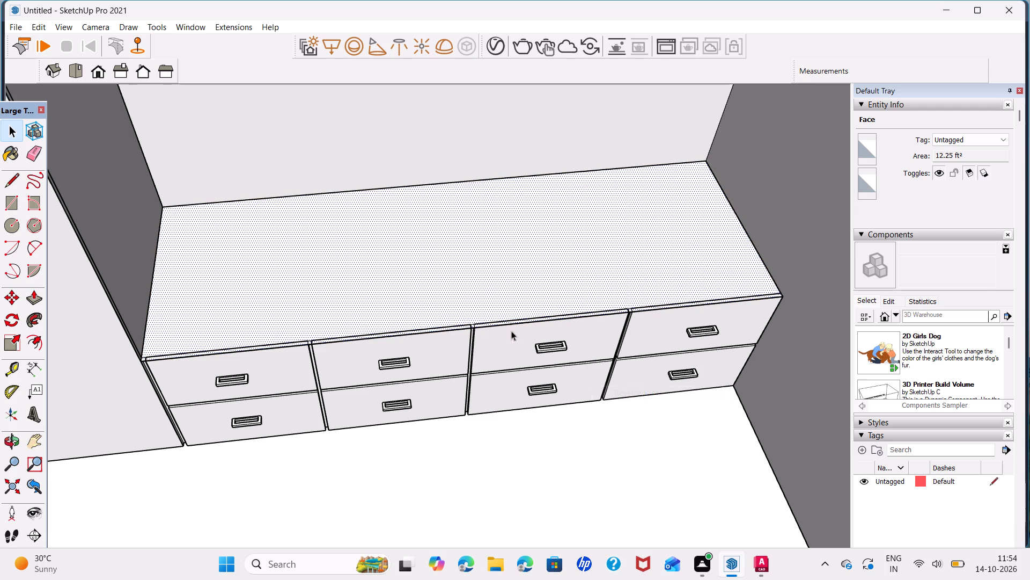
Draw a two-point arc with about 3/16" bulge across the top's front corner beside the wardrobe.
scroll(127, 352, up, 5)
scroll(174, 375, up, 3)
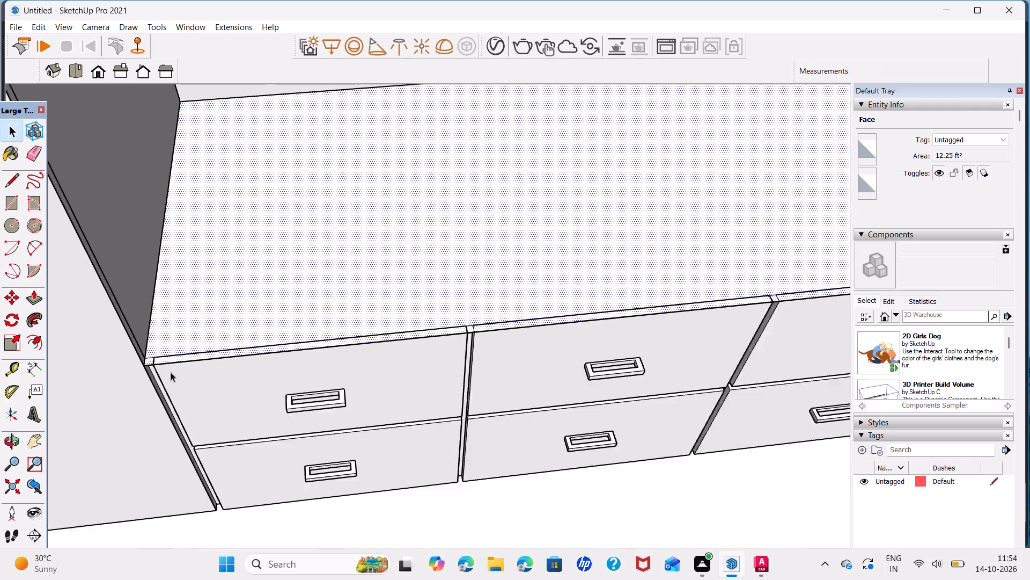
scroll(171, 372, up, 12)
scroll(134, 337, up, 5)
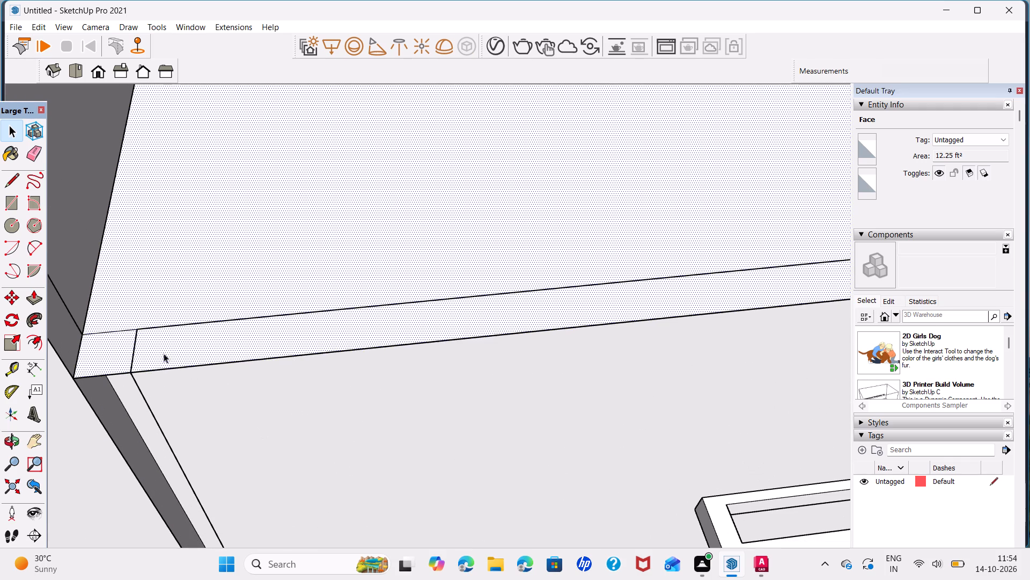
click(128, 327)
click(127, 331)
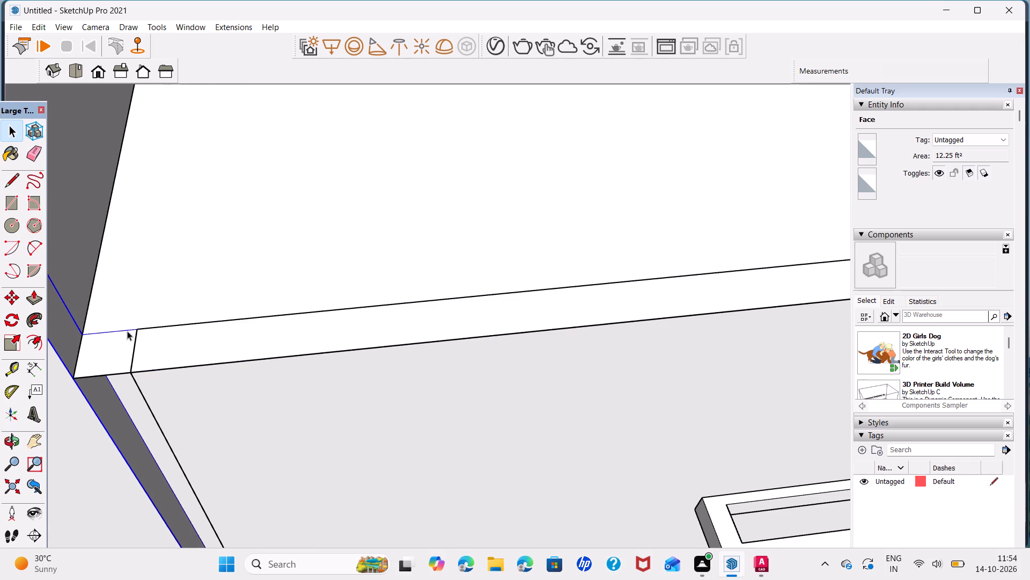
click(28, 244)
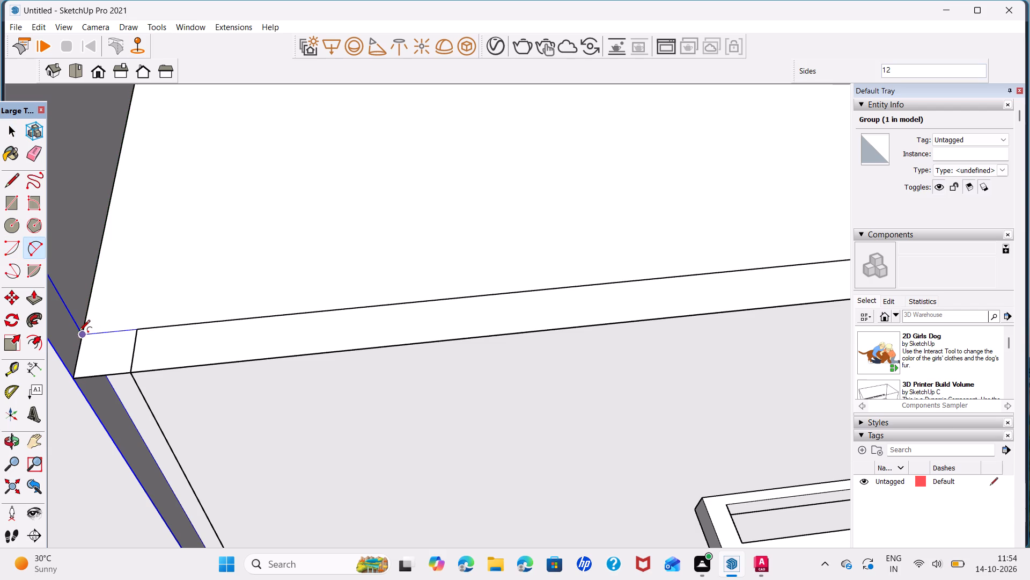
click(79, 332)
click(129, 374)
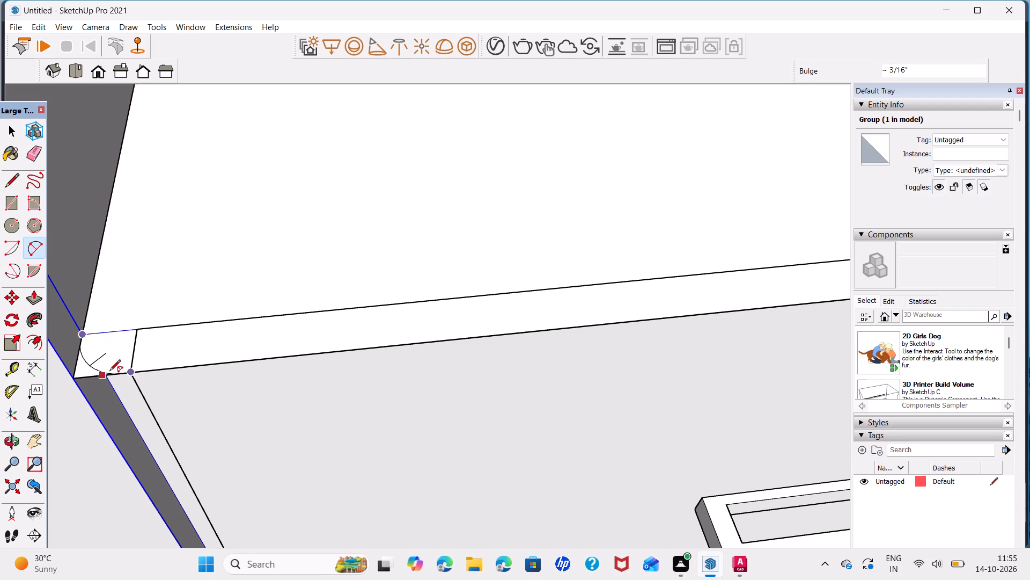
click(109, 371)
key(space)
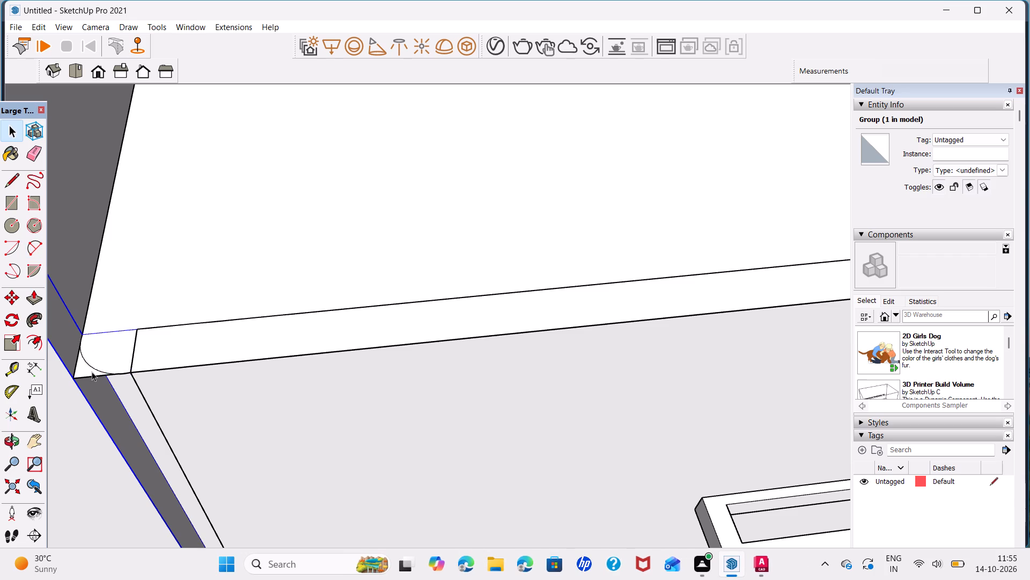
Delete the small corner face and the two square corner edges outside the arc beside the wardrobe.
click(92, 374)
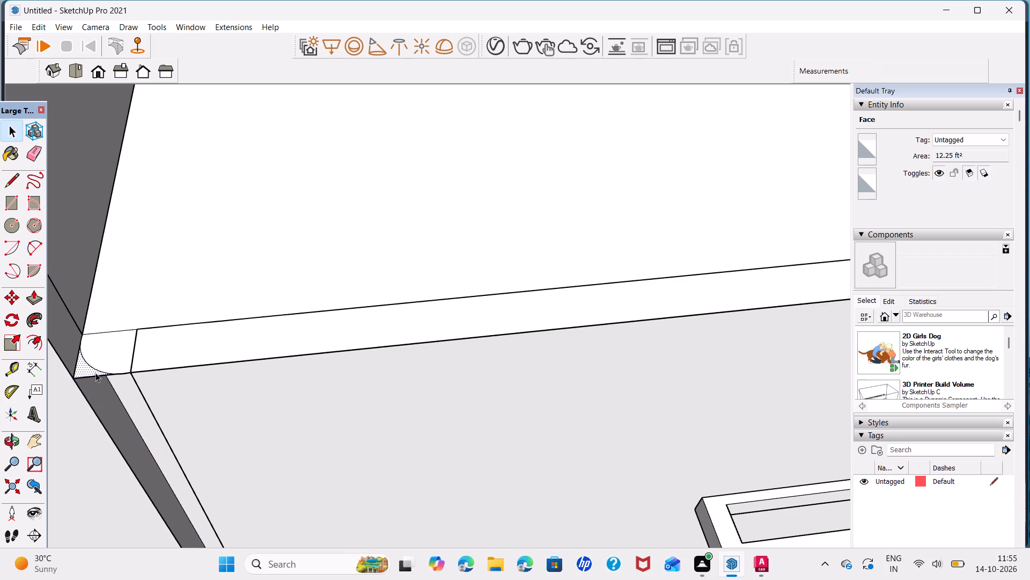
key(Delete)
click(94, 377)
key(Delete)
click(74, 374)
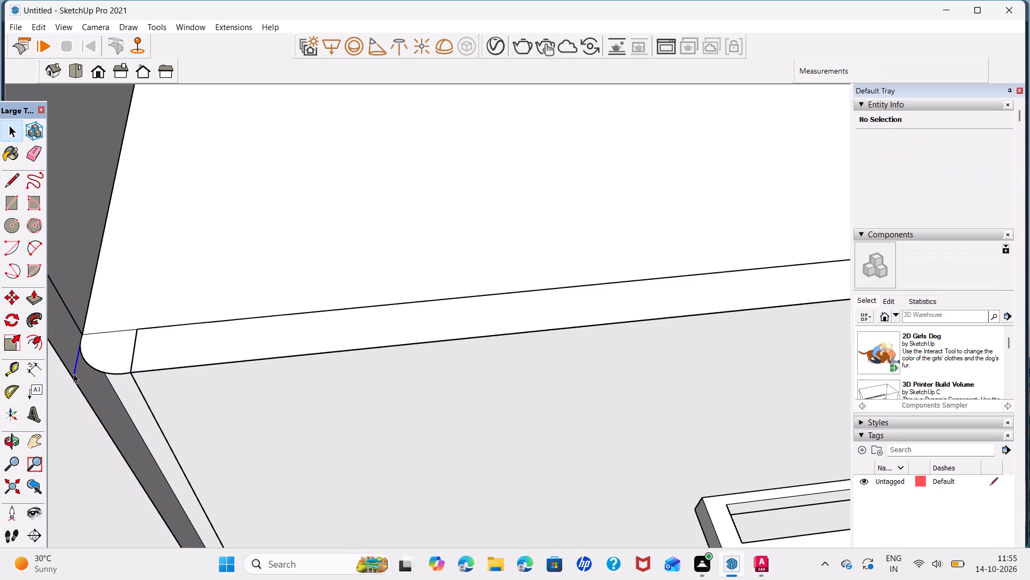
key(Delete)
Examine the separate top face and cabinet group around the rounded corner and along the drawer fronts.
click(124, 329)
click(121, 332)
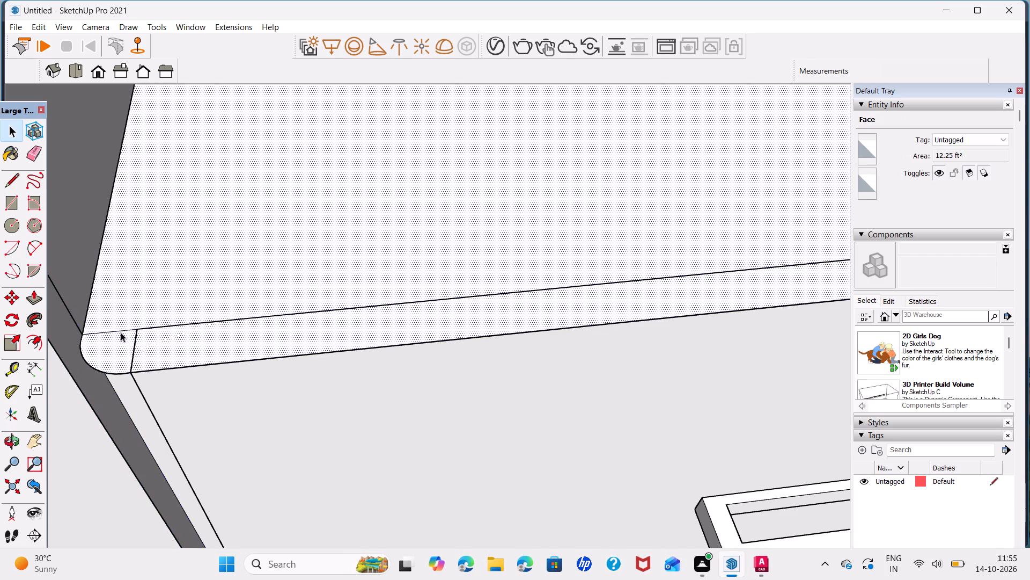
click(131, 362)
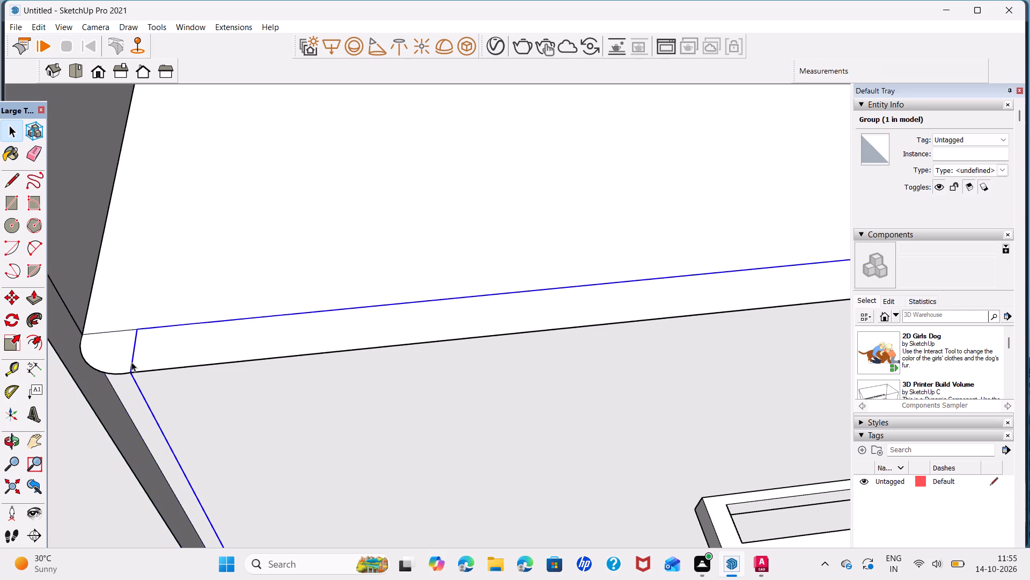
scroll(263, 307, down, 5)
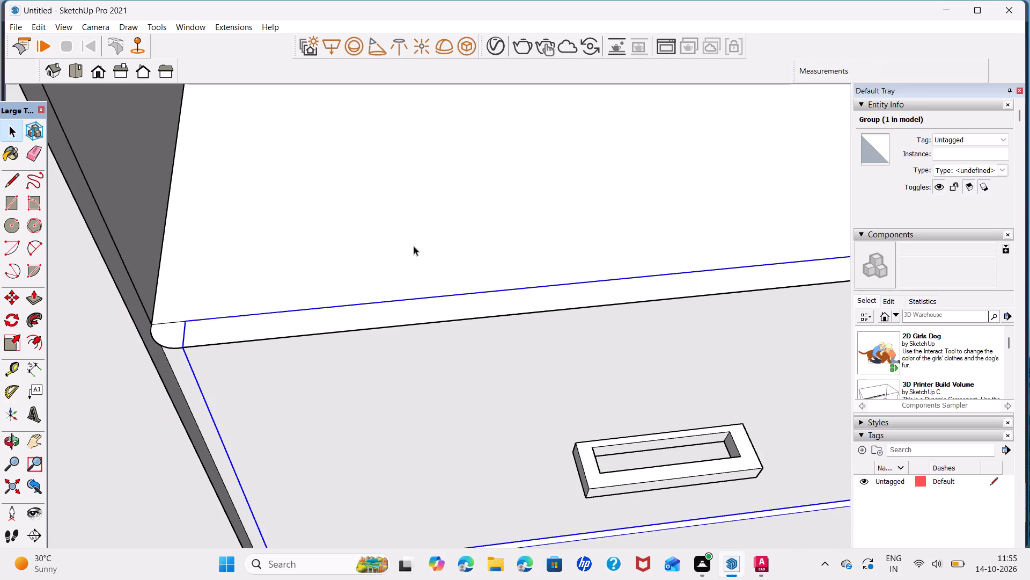
key(Escape)
scroll(495, 367, down, 7)
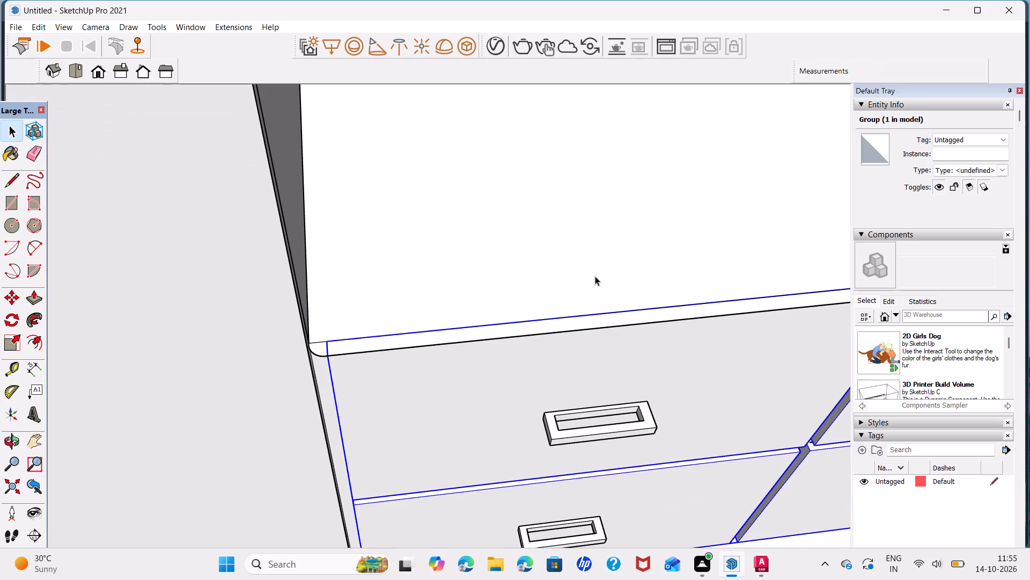
ctrl+middle_drag(607, 278, 235, 321)
middle_drag(435, 315, 804, 282)
scroll(556, 303, down, 8)
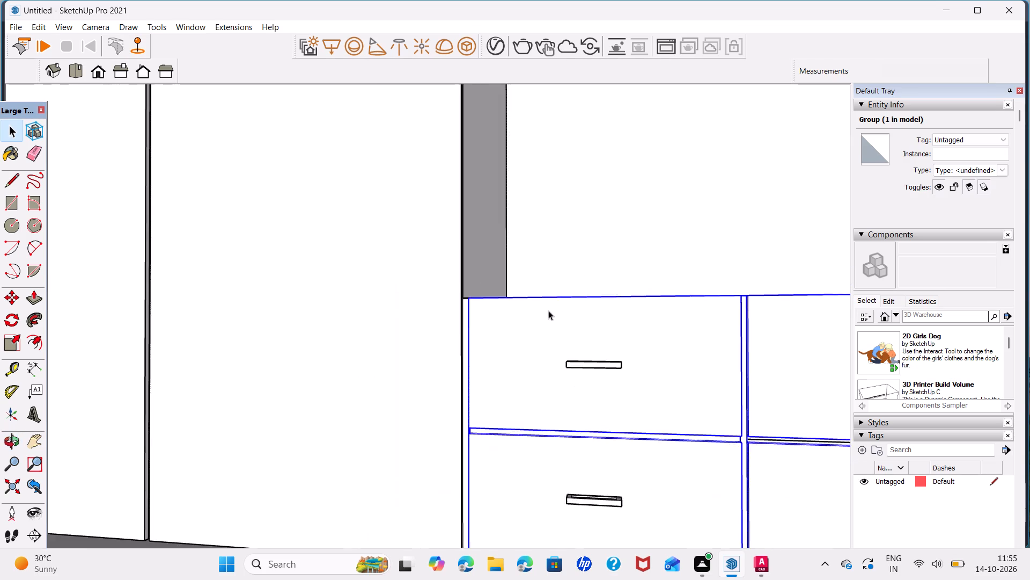
scroll(548, 311, down, 6)
shift+middle_drag(631, 264, 196, 265)
middle_drag(234, 319, 530, 320)
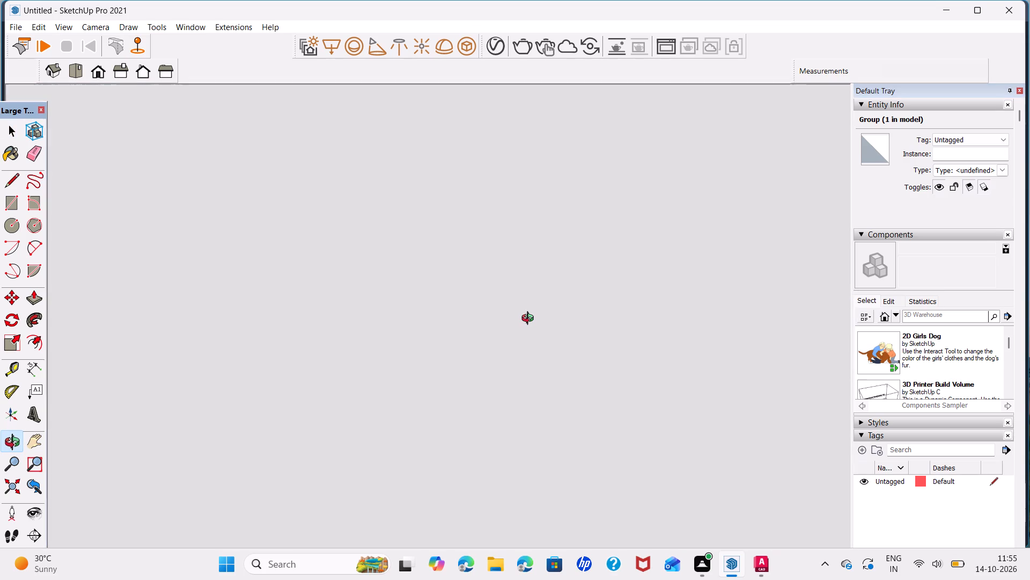
Draw a two-point arc with about 1/8" bulge across the cabinet top's front corner beside the side wall.
middle_drag(530, 320, 522, 335)
click(16, 485)
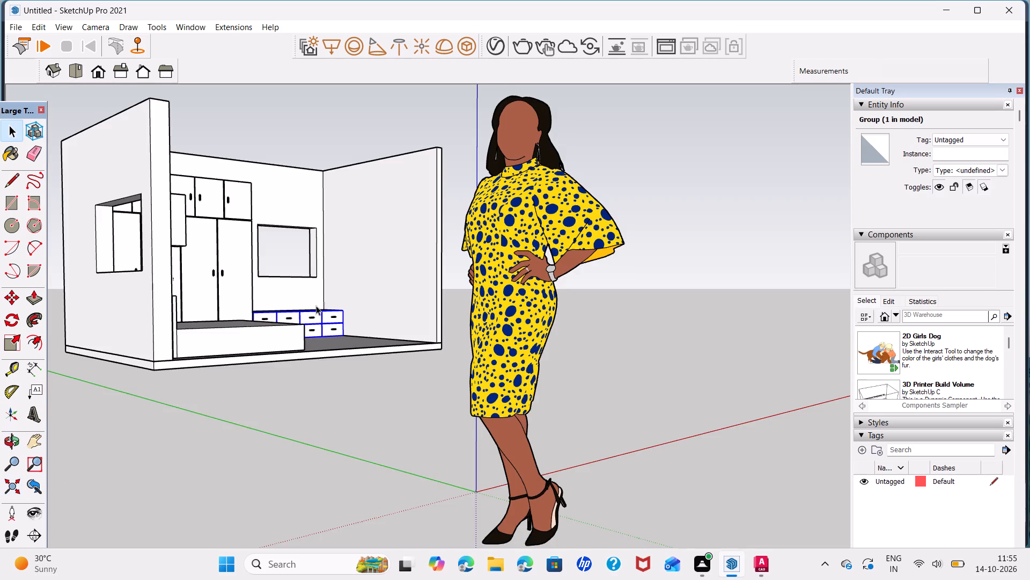
scroll(374, 287, up, 6)
middle_drag(368, 320, 299, 454)
scroll(343, 260, up, 4)
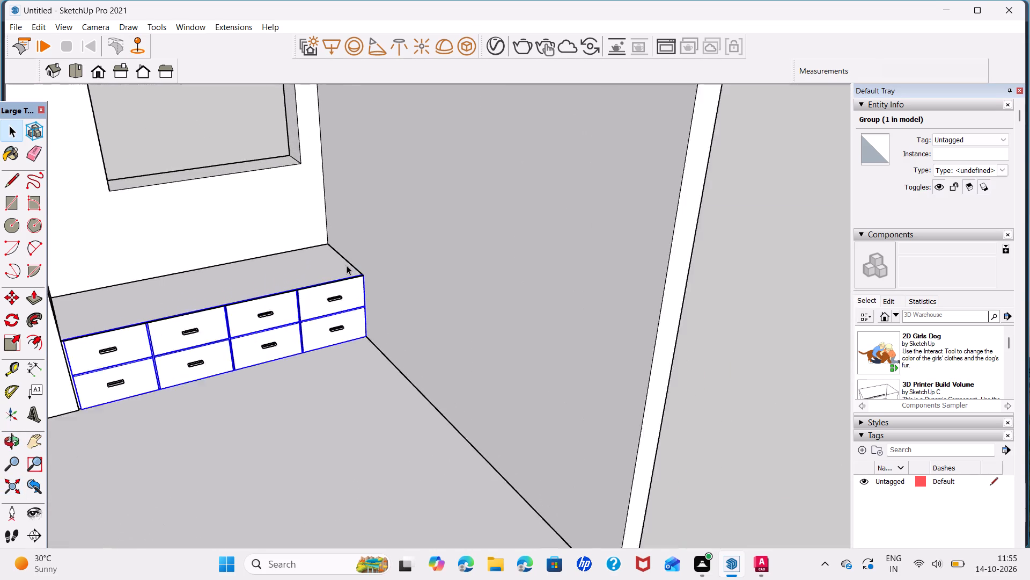
scroll(347, 265, up, 15)
scroll(387, 275, up, 20)
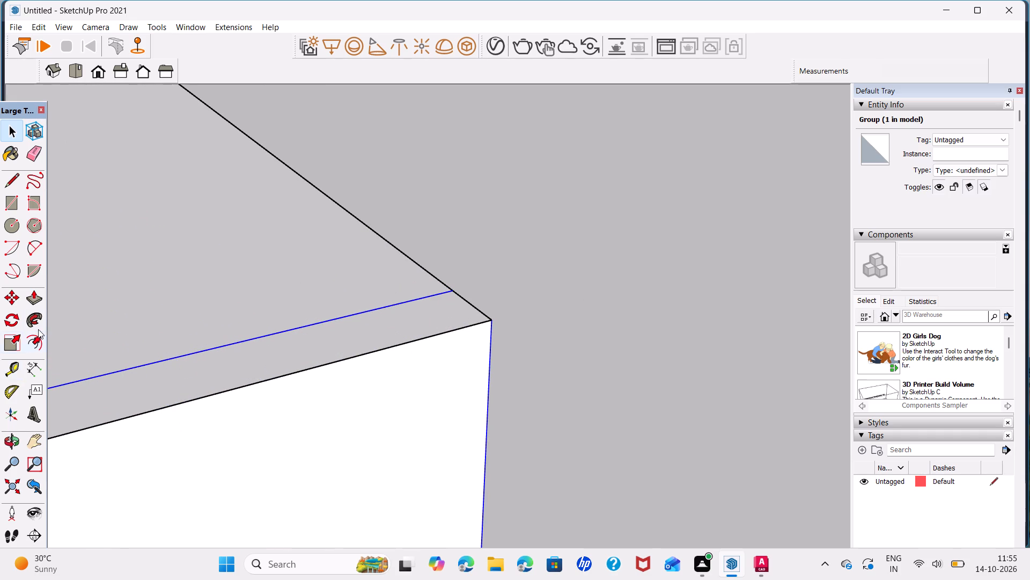
click(36, 245)
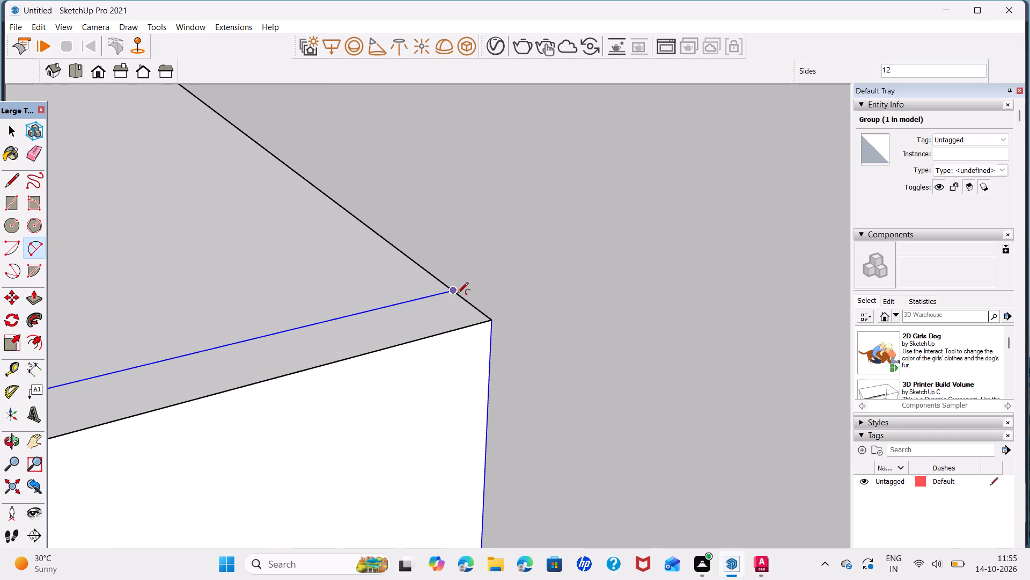
click(457, 291)
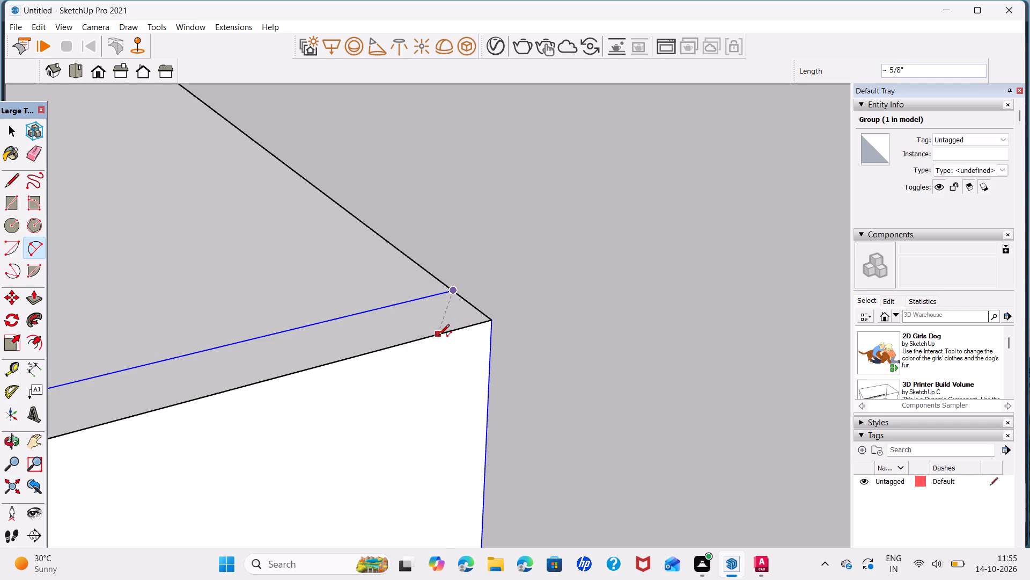
click(439, 336)
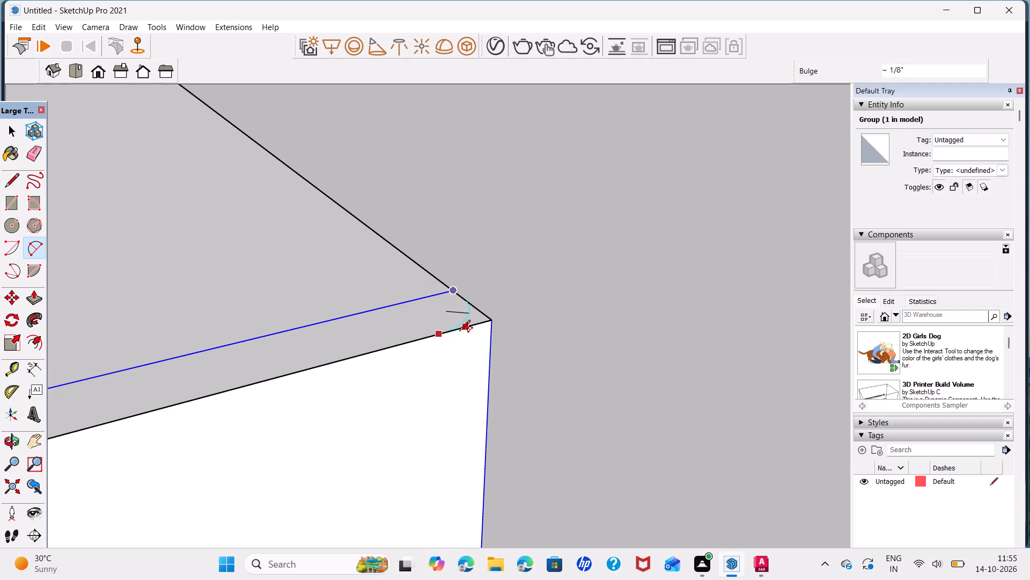
click(459, 332)
Delete the two square corner edges outside the arc at the top's front corner beside the side wall.
key(space)
click(477, 324)
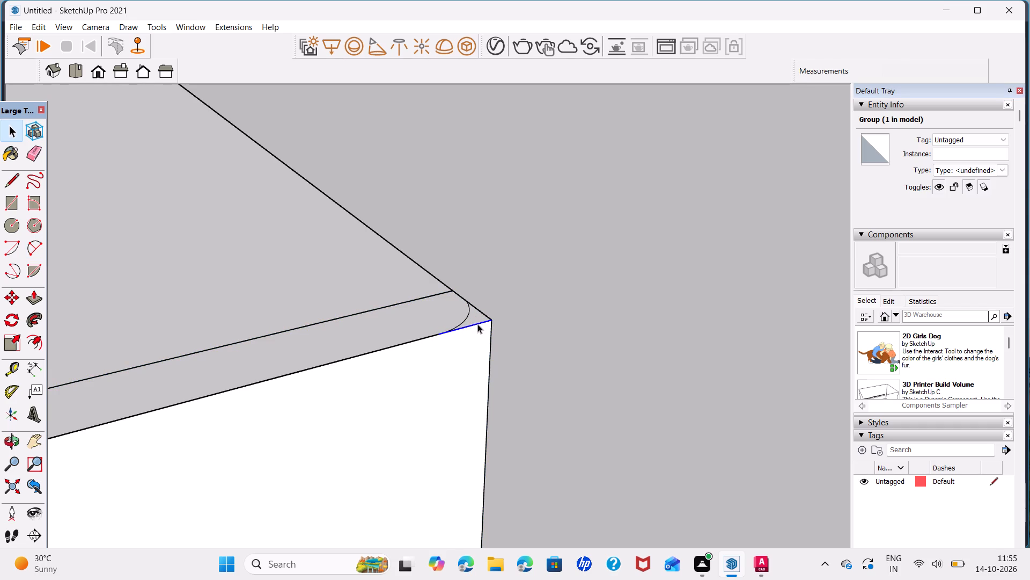
key(Delete)
click(480, 312)
key(Delete)
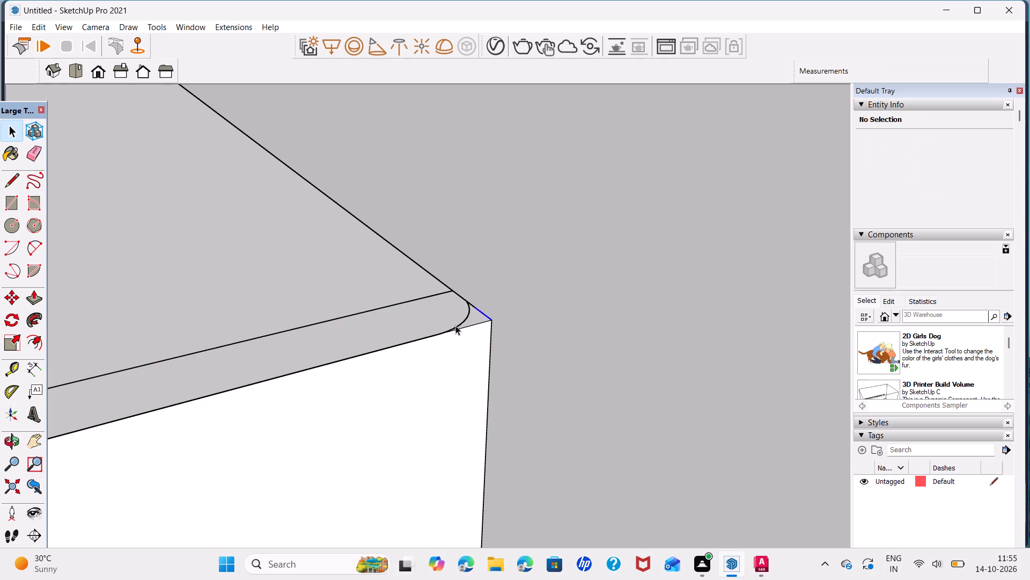
Push/pull the rounded-corner top face up 6" above the drawer cabinet.
click(429, 323)
click(335, 293)
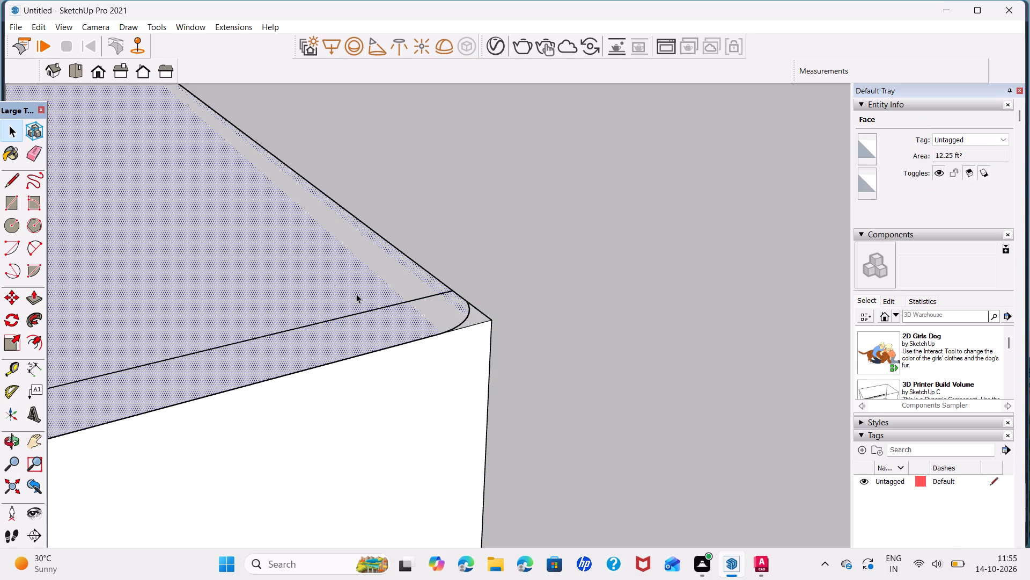
key(p)
click(356, 294)
scroll(337, 239, down, 5)
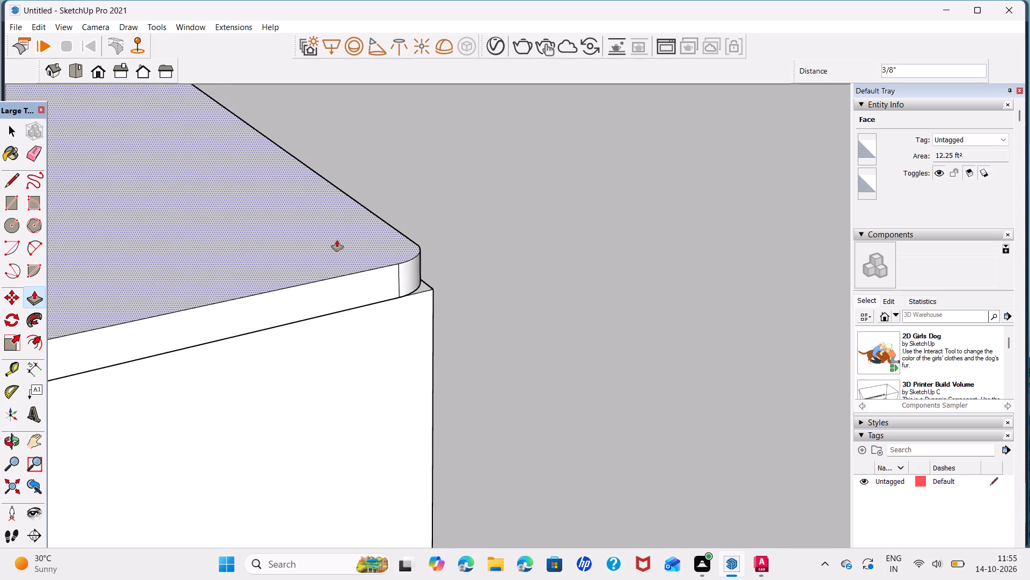
scroll(337, 240, down, 16)
scroll(339, 256, down, 6)
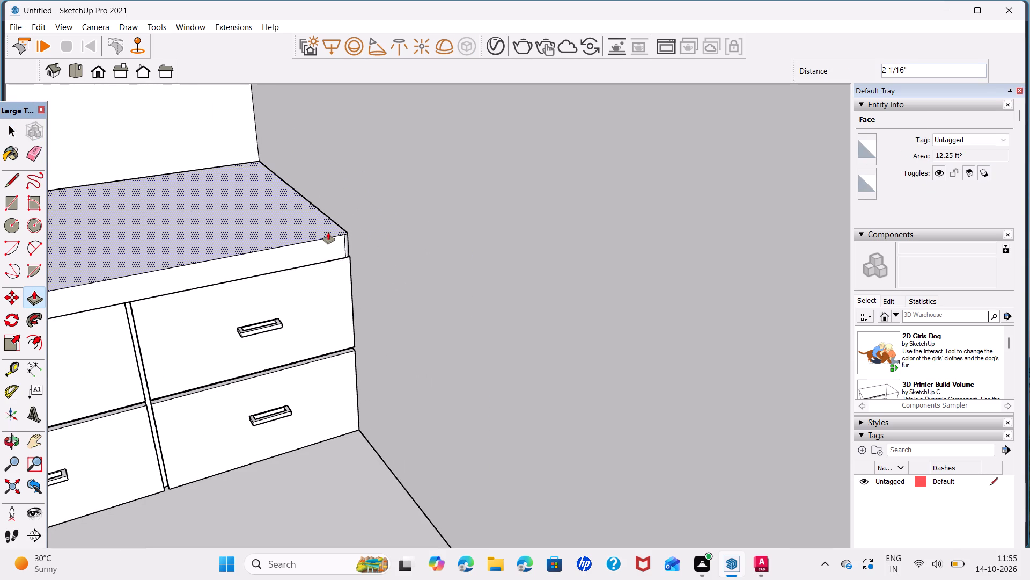
scroll(328, 233, down, 3)
shift+middle_drag(328, 235, 416, 388)
scroll(403, 389, down, 4)
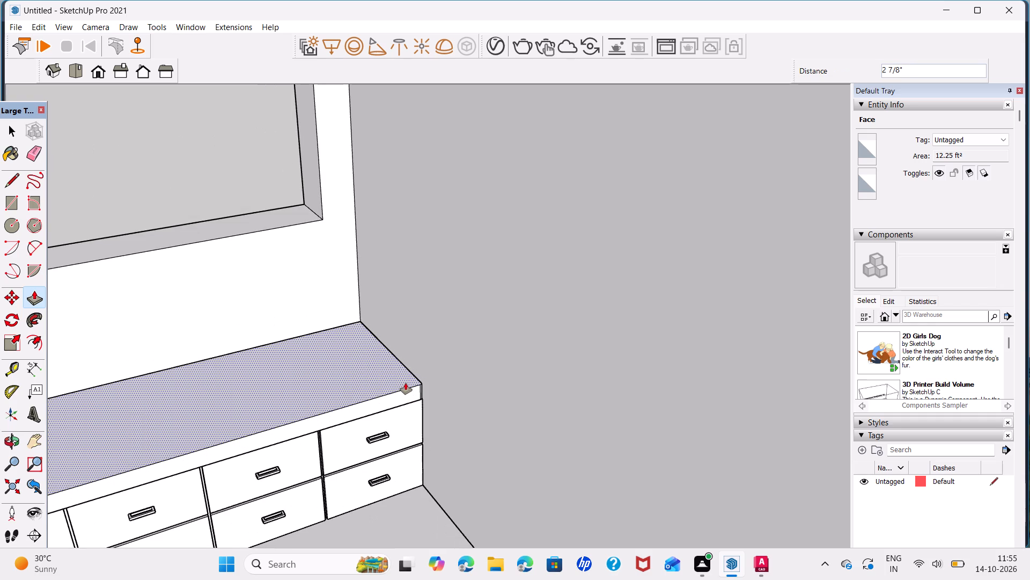
key(6)
key(Return)
key(space)
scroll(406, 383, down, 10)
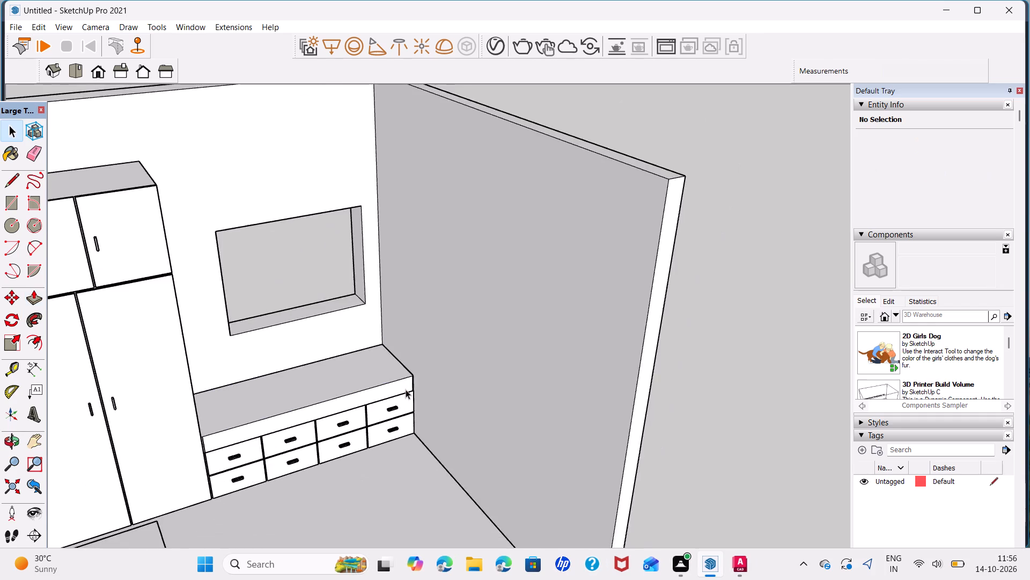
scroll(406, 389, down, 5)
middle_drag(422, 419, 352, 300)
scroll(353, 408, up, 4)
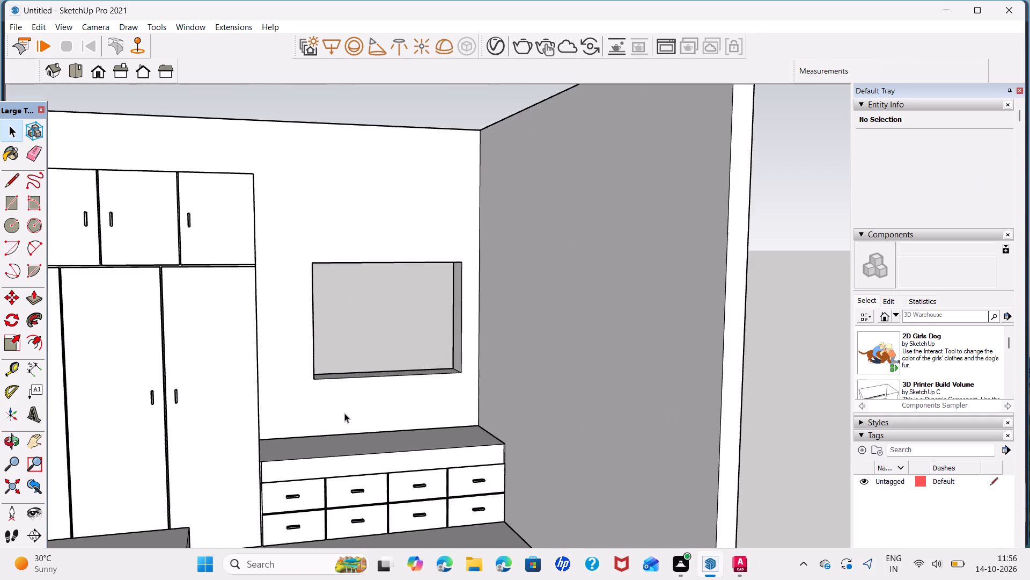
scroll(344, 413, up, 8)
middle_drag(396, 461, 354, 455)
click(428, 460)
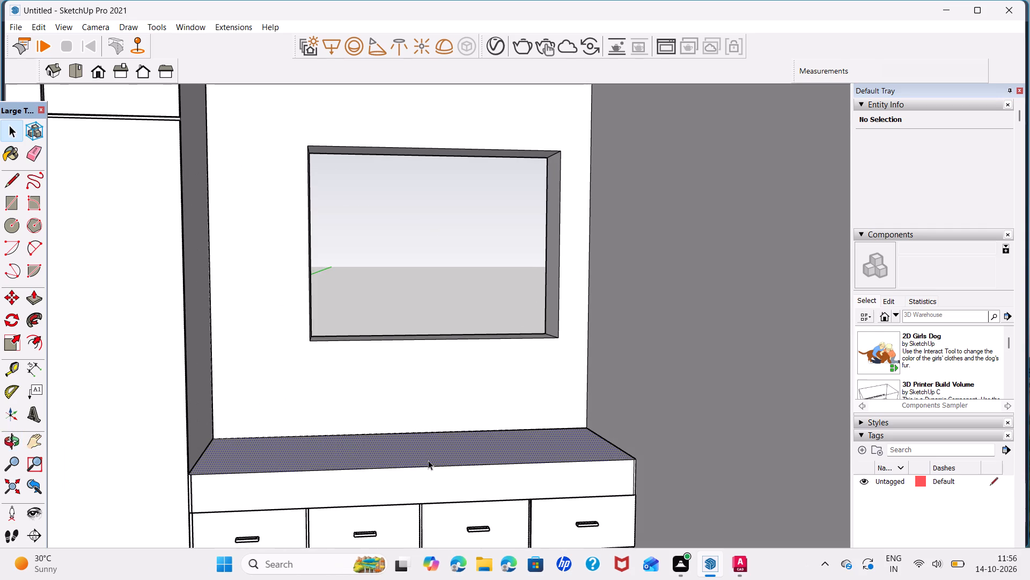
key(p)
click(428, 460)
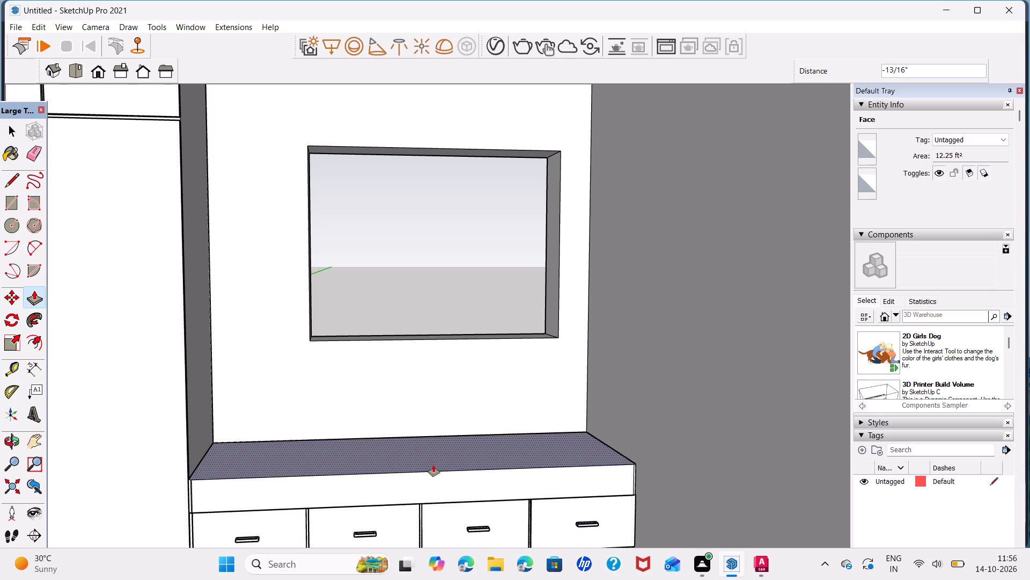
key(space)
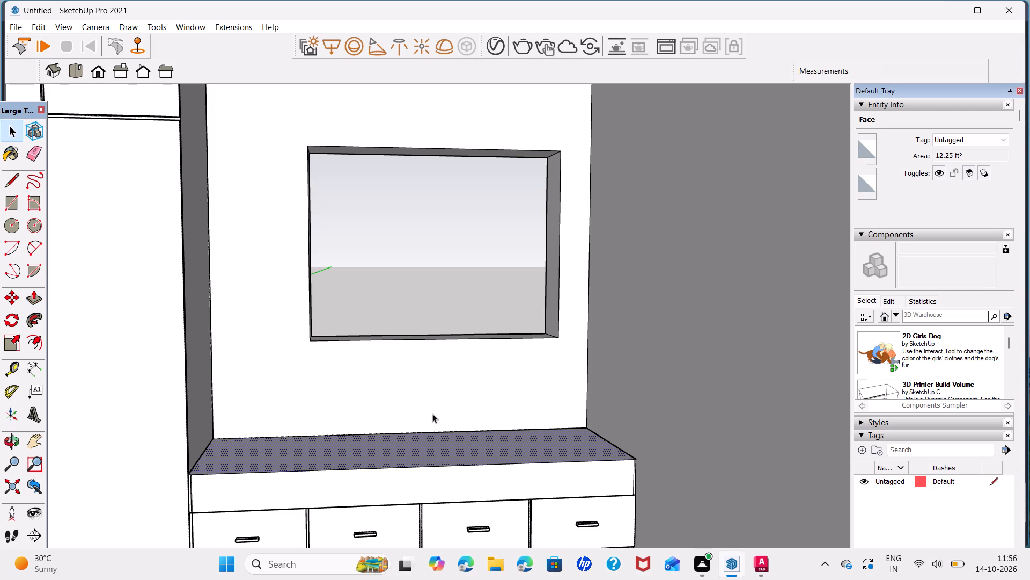
Make a group of all the connected geometry of the extruded cabinet top.
middle_drag(335, 454, 323, 572)
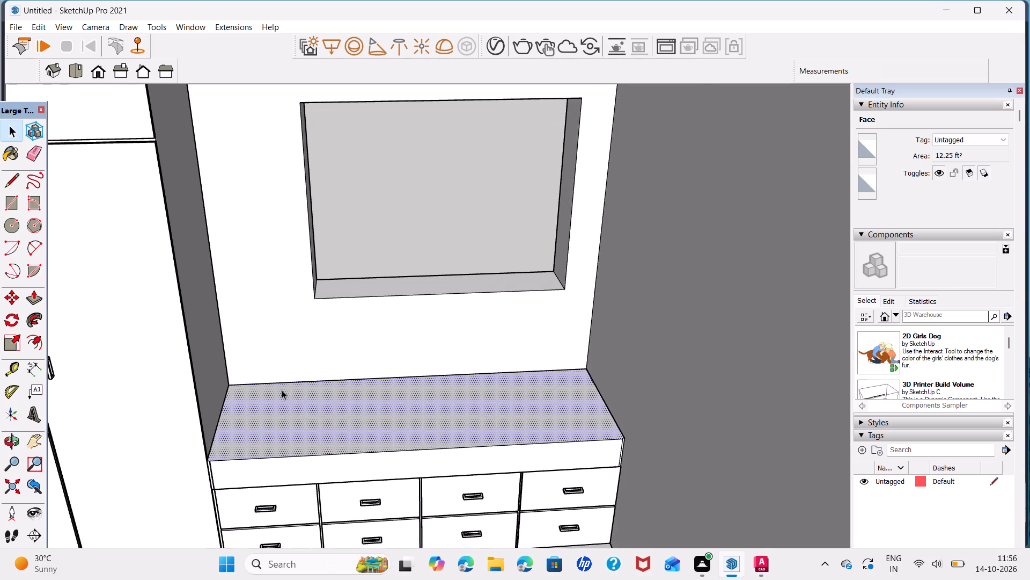
scroll(244, 344, up, 4)
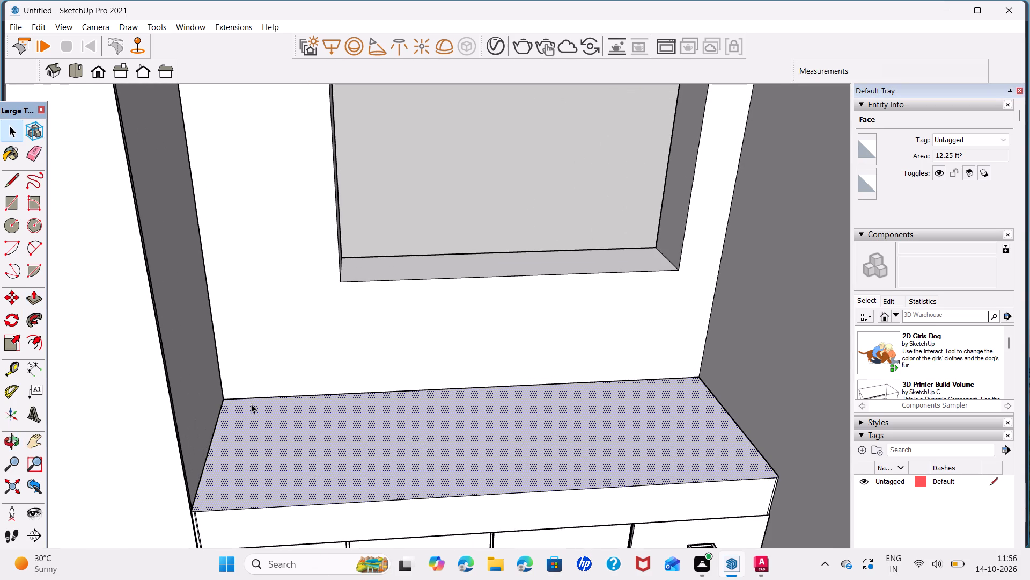
triple_click(278, 453)
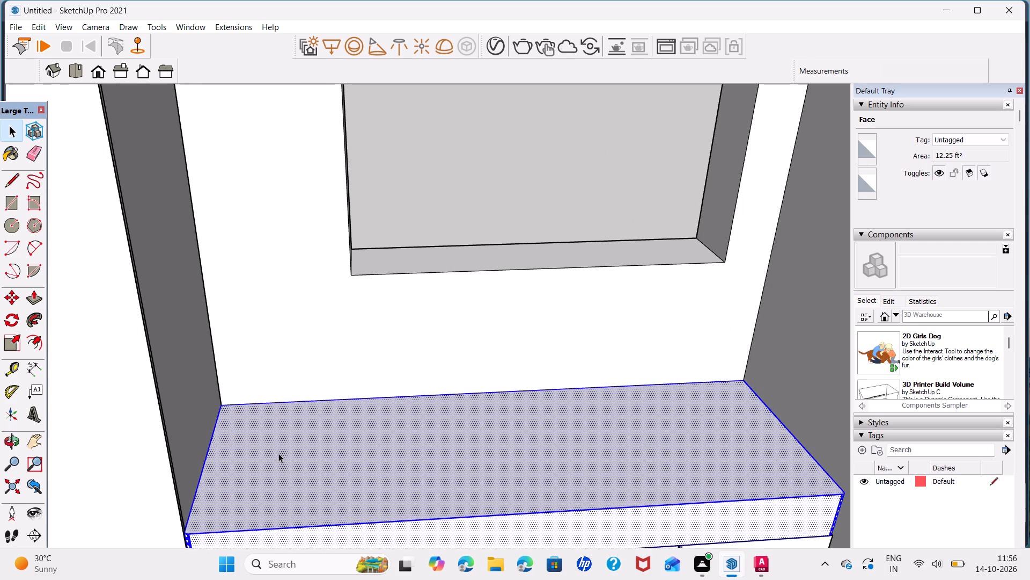
right_click(278, 454)
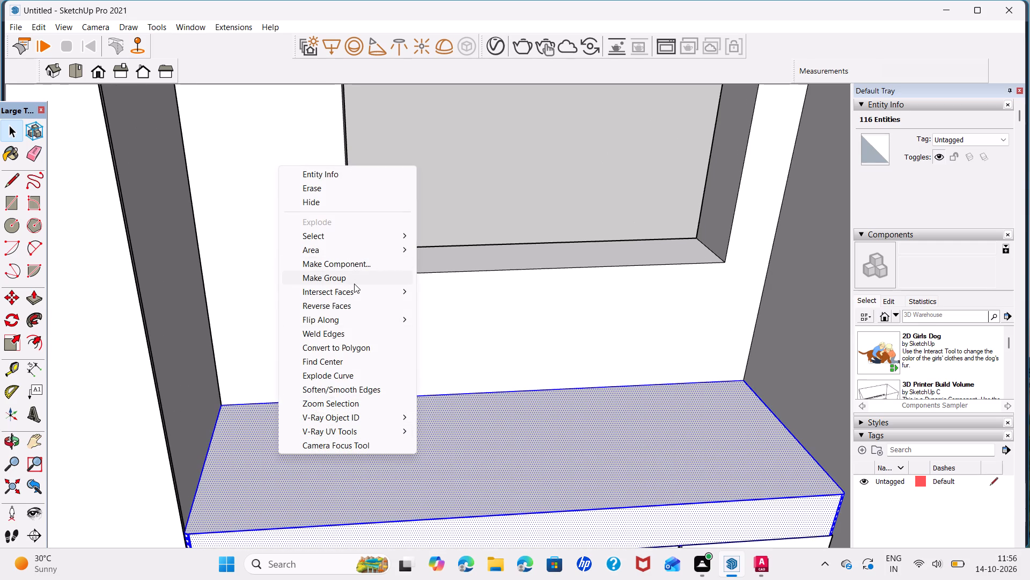
click(364, 281)
click(602, 200)
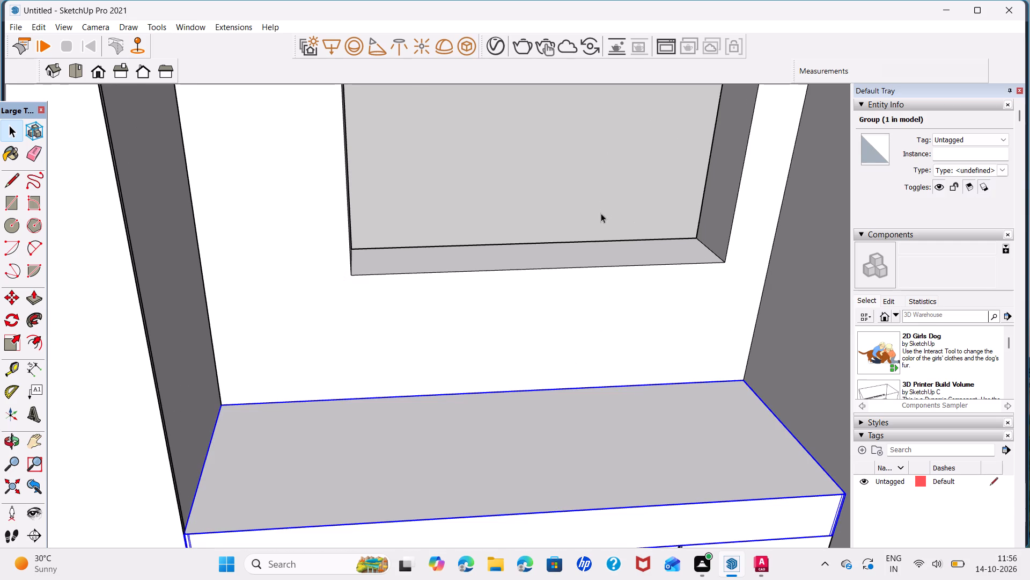
Draw a rectangle about 10" by 11" on the cabinet top near the back corner beside the wardrobe.
key(r)
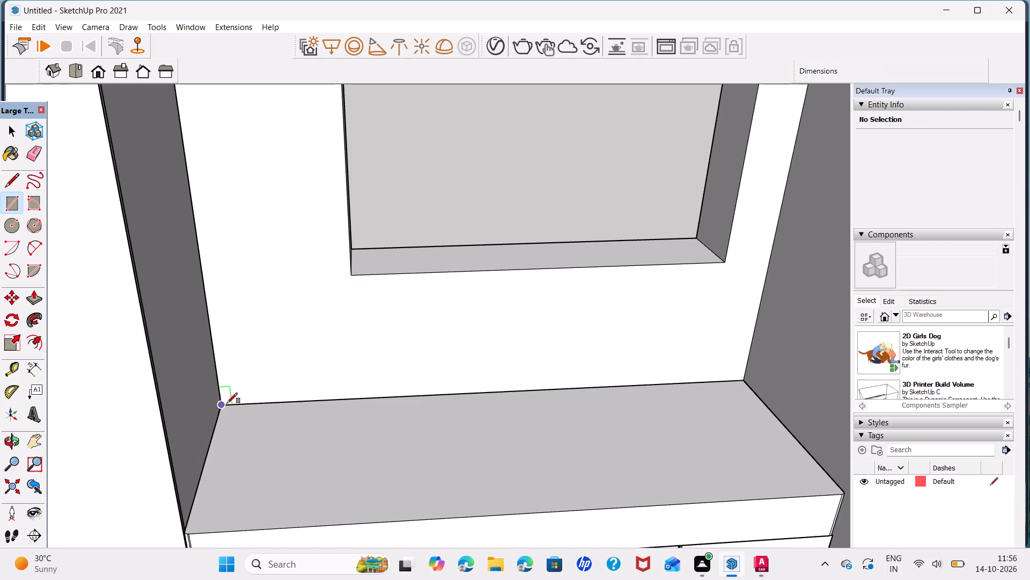
click(244, 420)
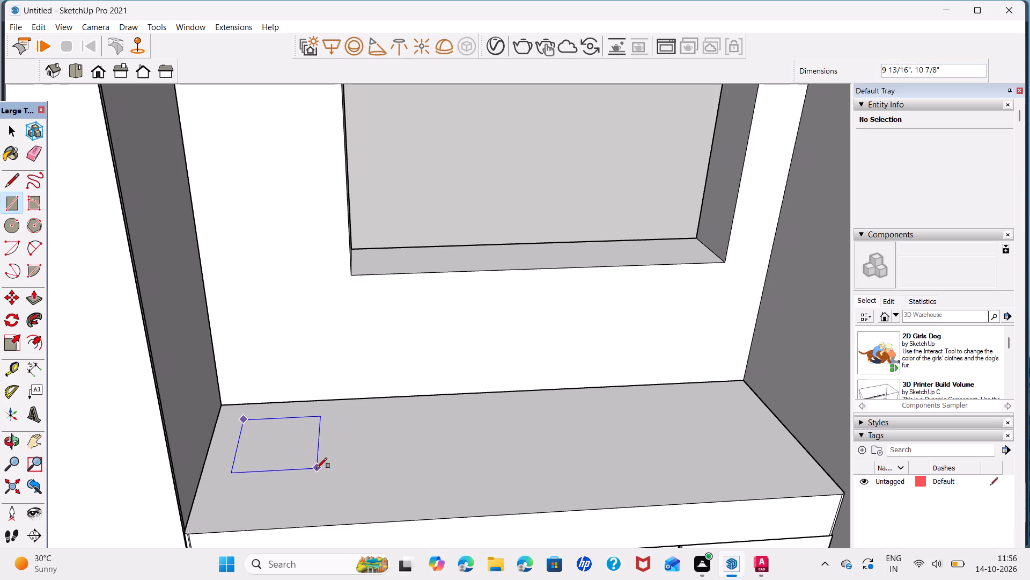
click(317, 471)
key(space)
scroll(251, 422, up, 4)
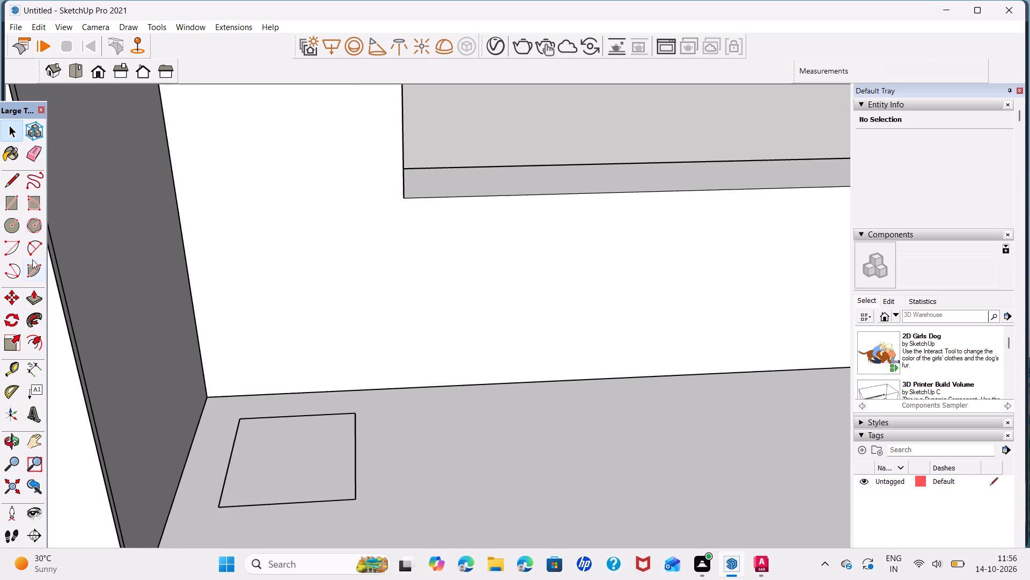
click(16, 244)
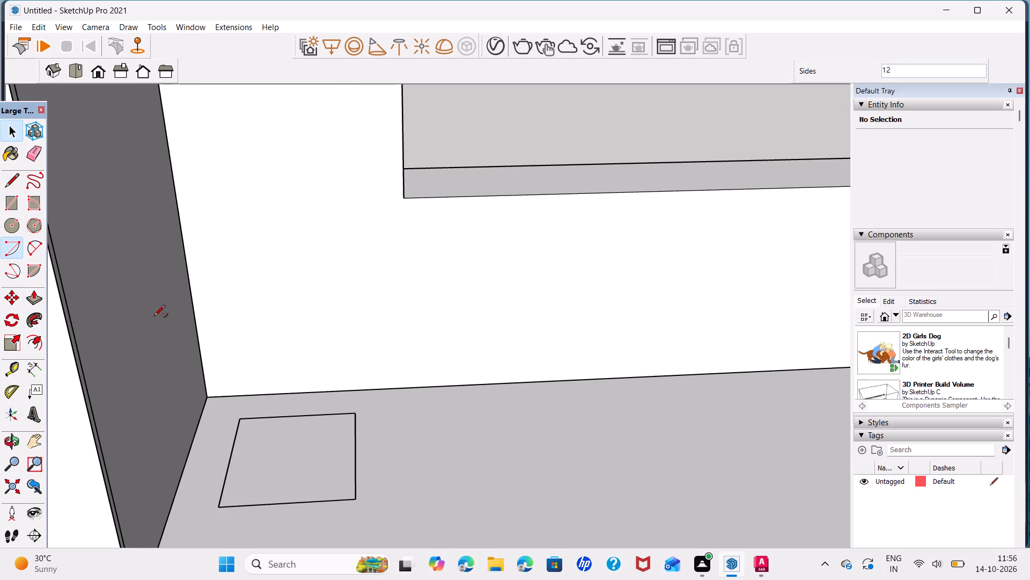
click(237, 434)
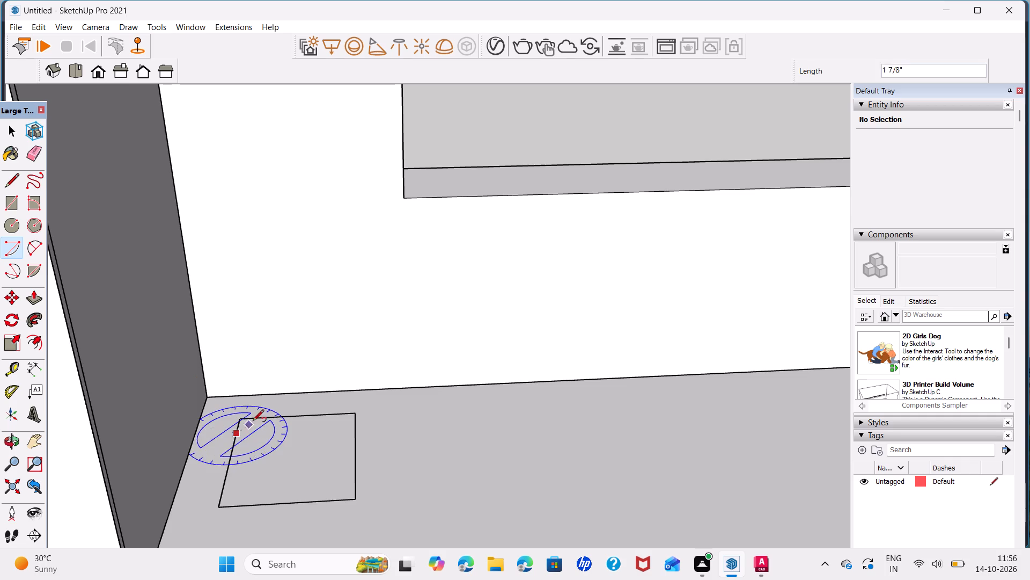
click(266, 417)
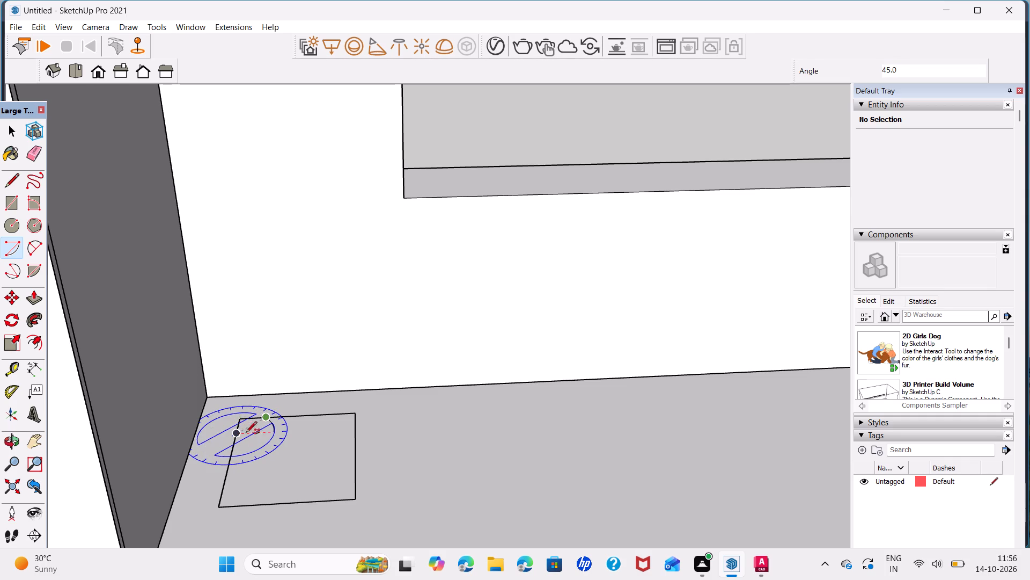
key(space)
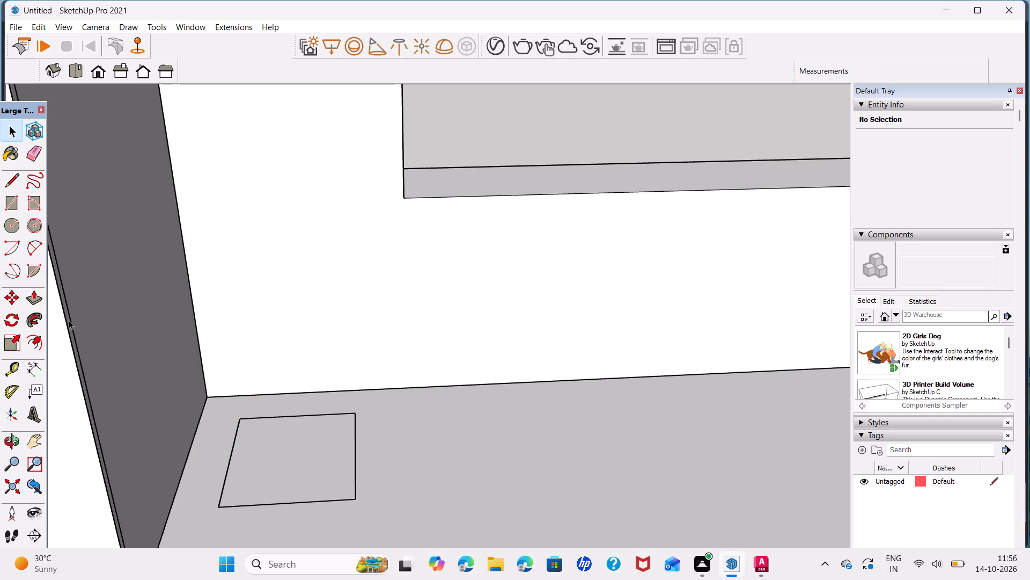
Draw a two-point arc with about 5/16" bulge across the small rectangle's back corner nearest the wardrobe.
click(40, 244)
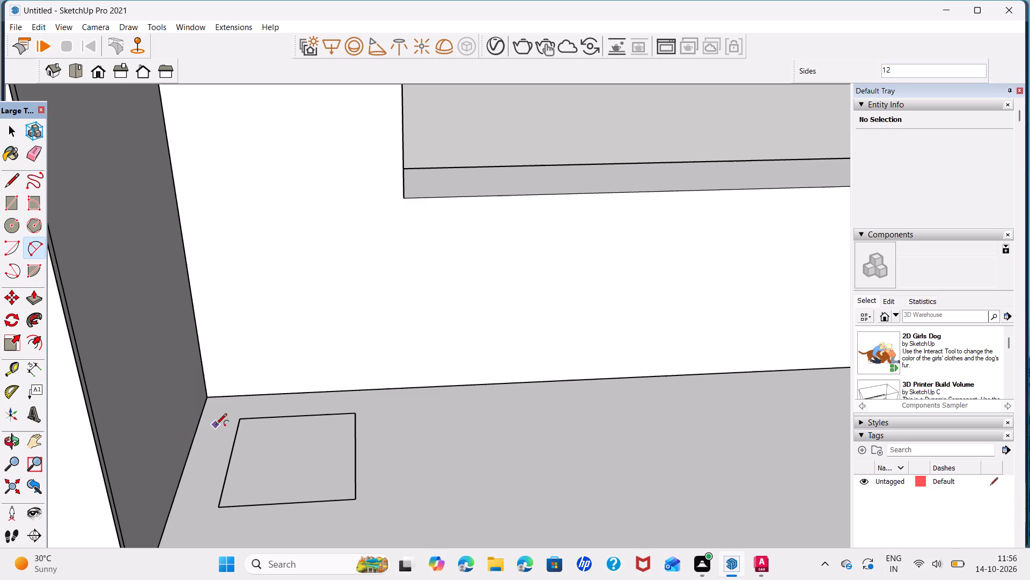
scroll(232, 438, up, 12)
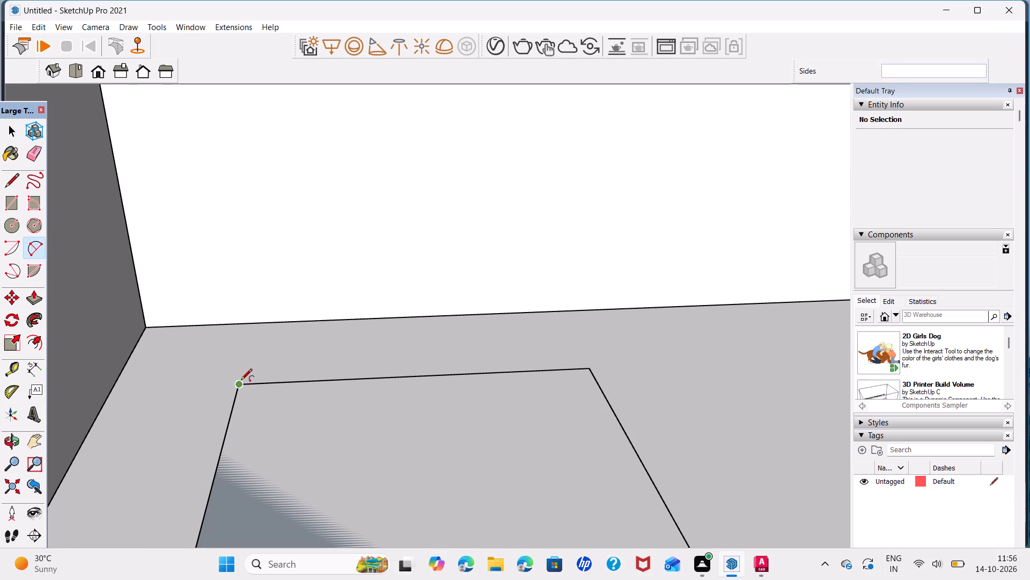
click(231, 417)
click(277, 385)
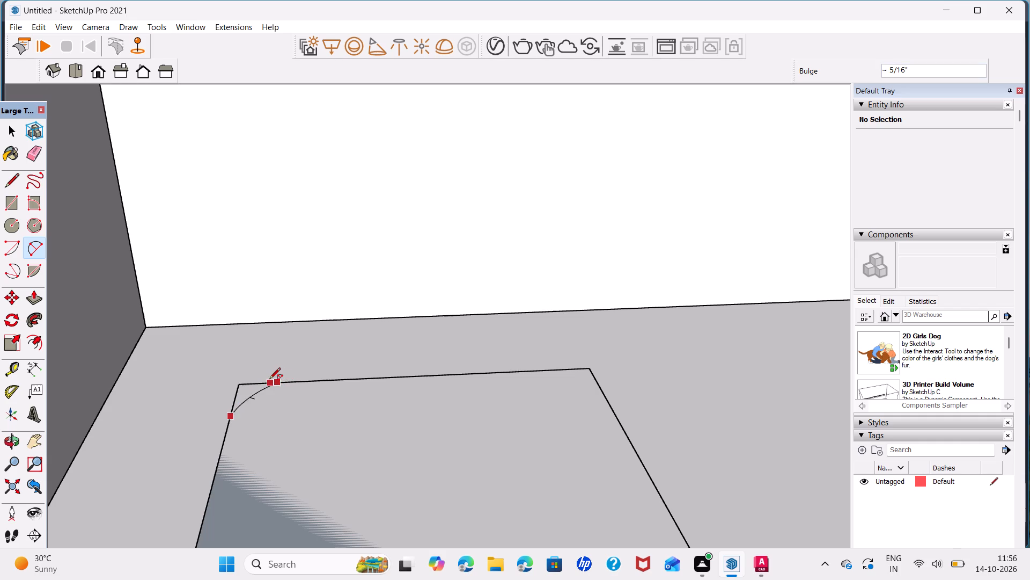
click(269, 380)
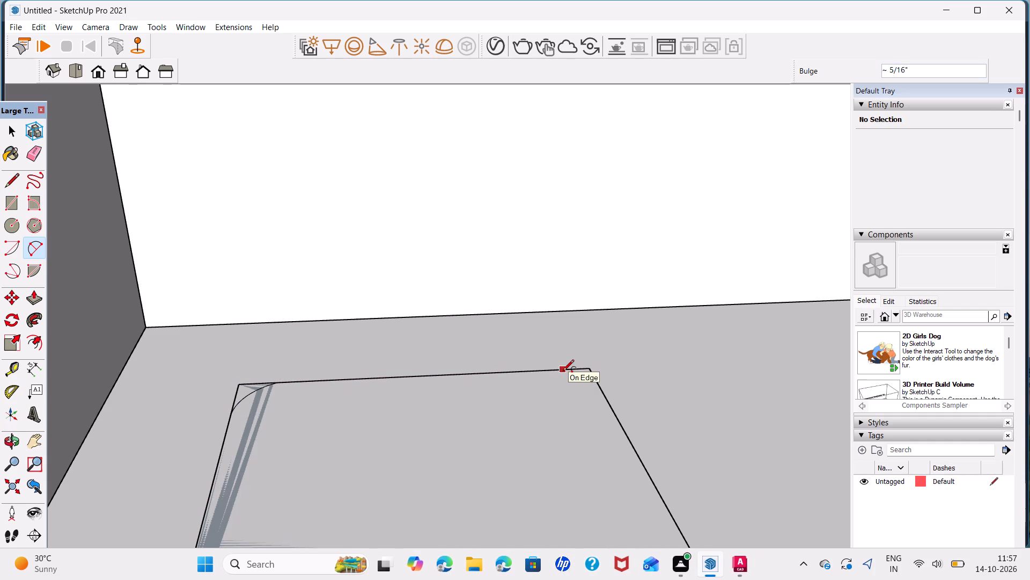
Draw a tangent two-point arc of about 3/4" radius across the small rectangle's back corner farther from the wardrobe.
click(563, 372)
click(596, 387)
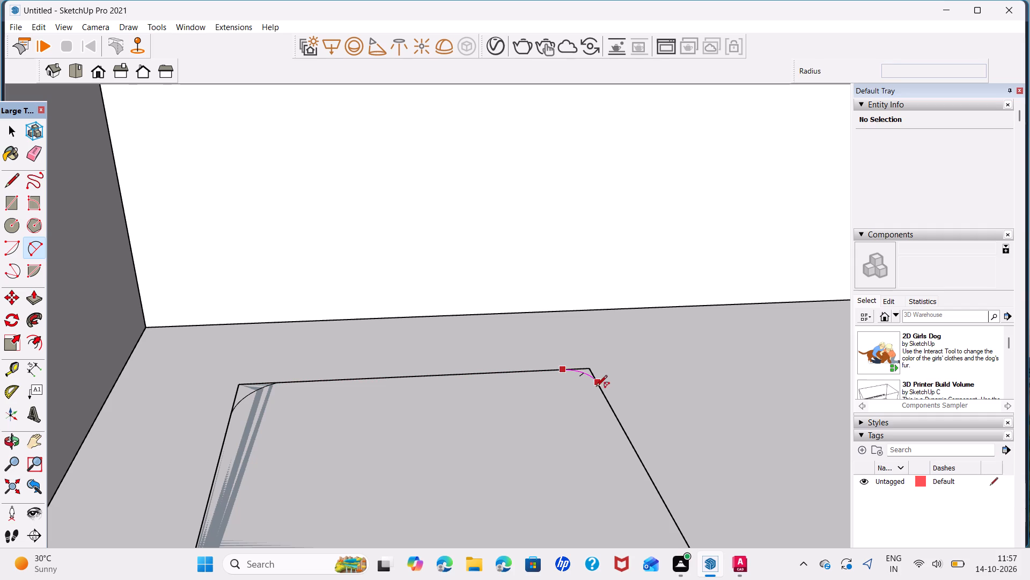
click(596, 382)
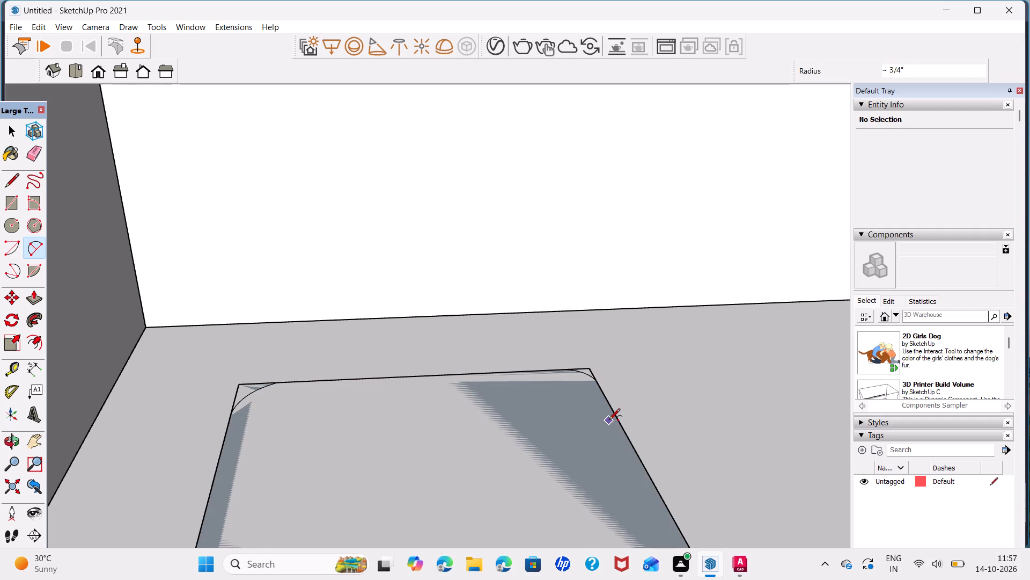
Draw a wider two-point arc of about 1 3/16" radius across the same back corner of the small rectangle, farther from the wardrobe.
scroll(609, 421, down, 4)
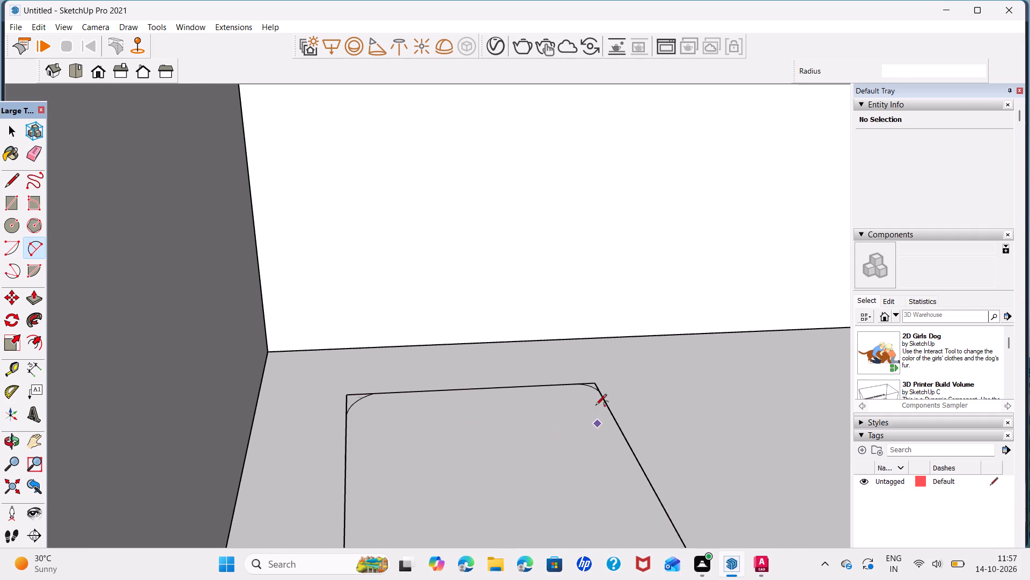
scroll(573, 381, up, 6)
shift+middle_drag(577, 391, 493, 352)
scroll(493, 352, up, 3)
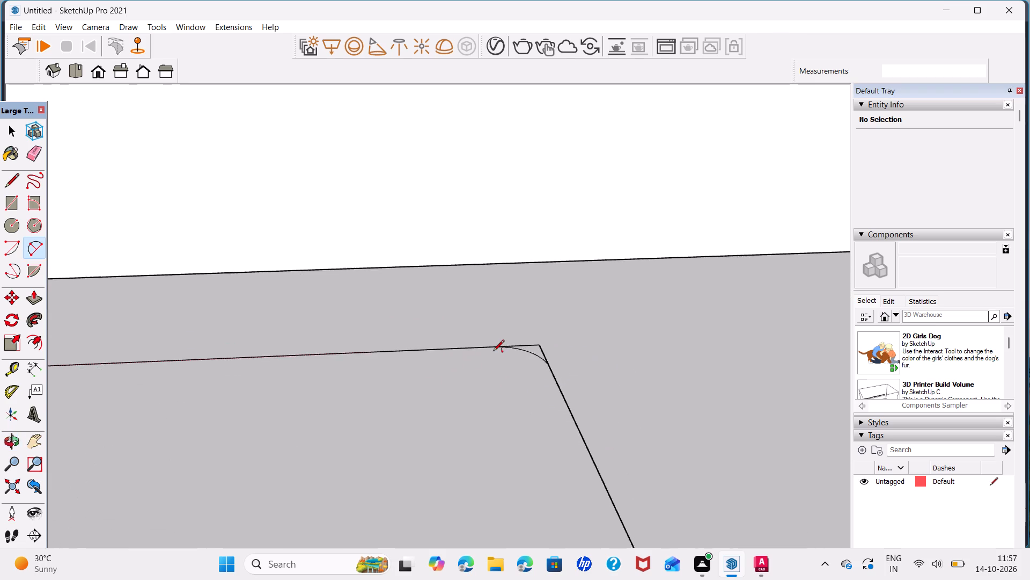
scroll(493, 352, up, 8)
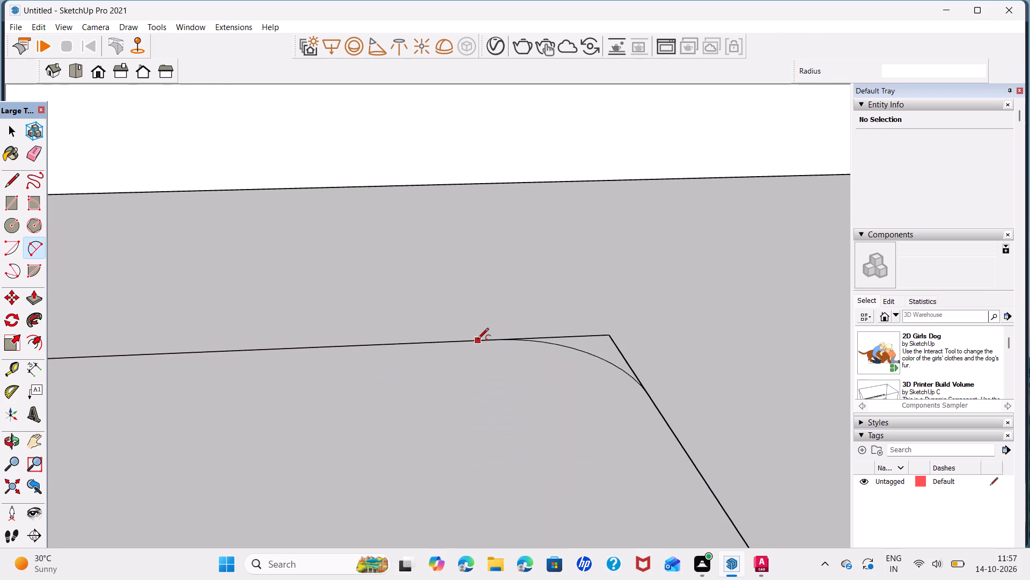
click(482, 340)
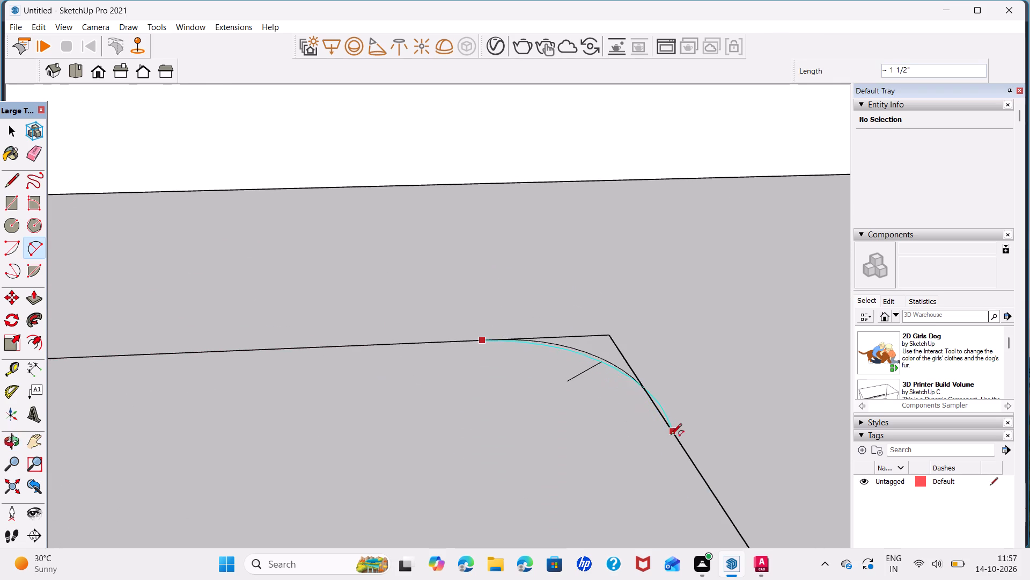
click(653, 409)
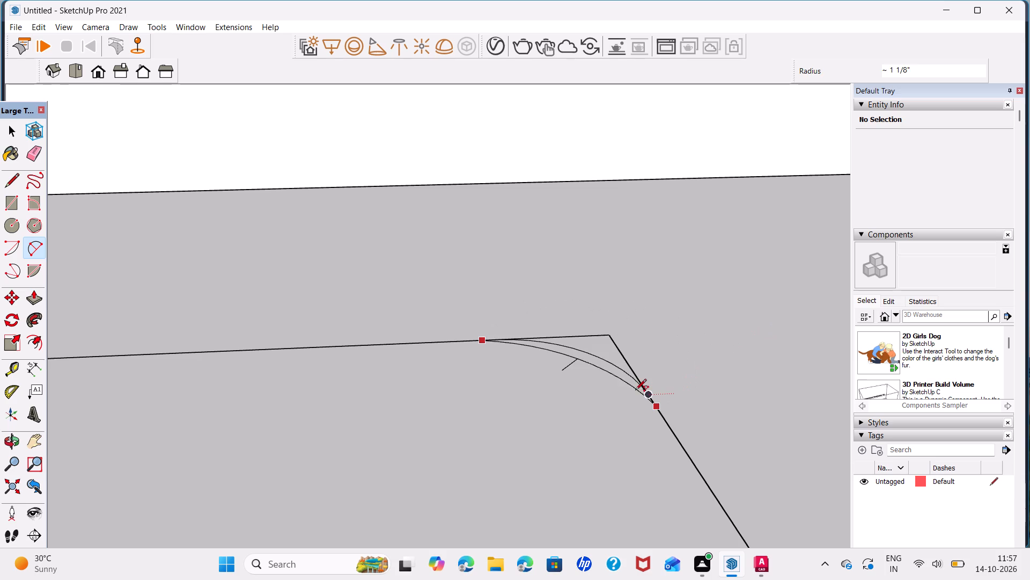
scroll(648, 397, up, 12)
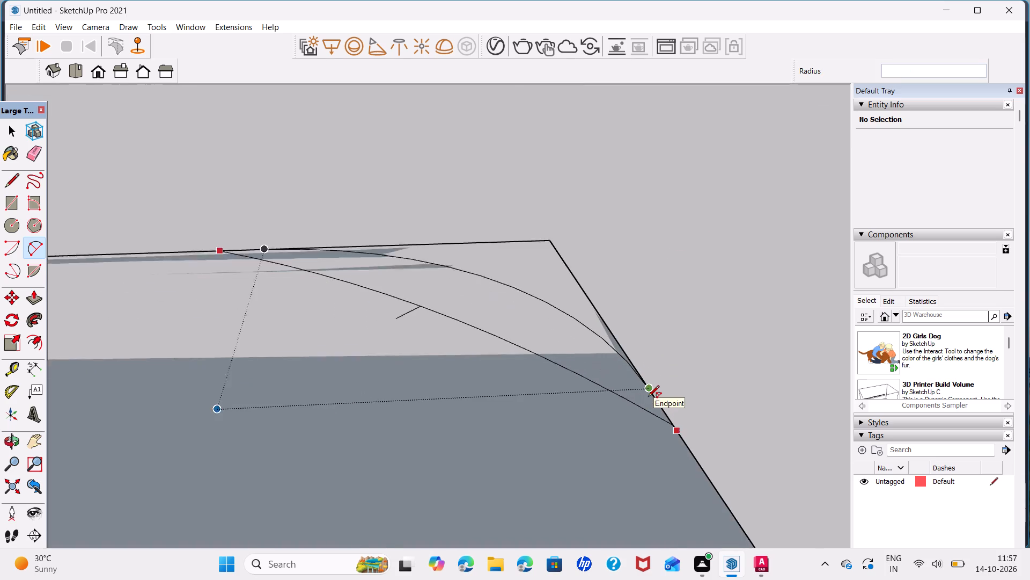
scroll(648, 397, up, 3)
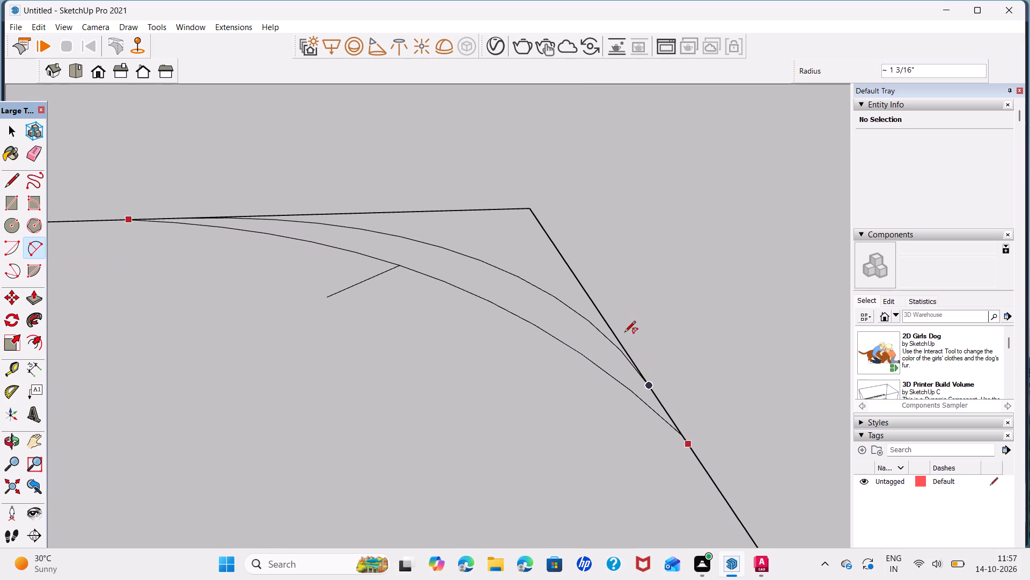
click(625, 335)
key(space)
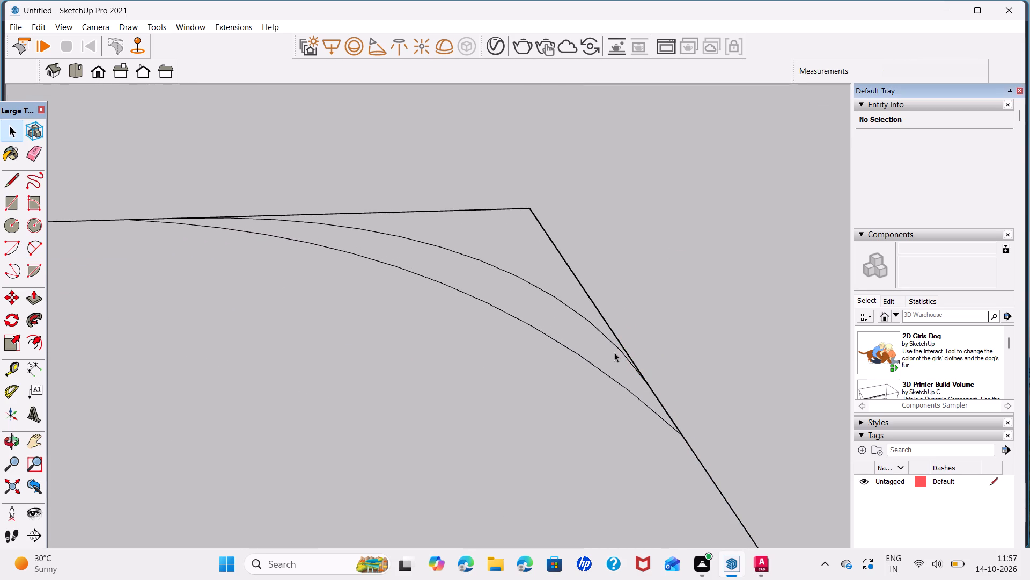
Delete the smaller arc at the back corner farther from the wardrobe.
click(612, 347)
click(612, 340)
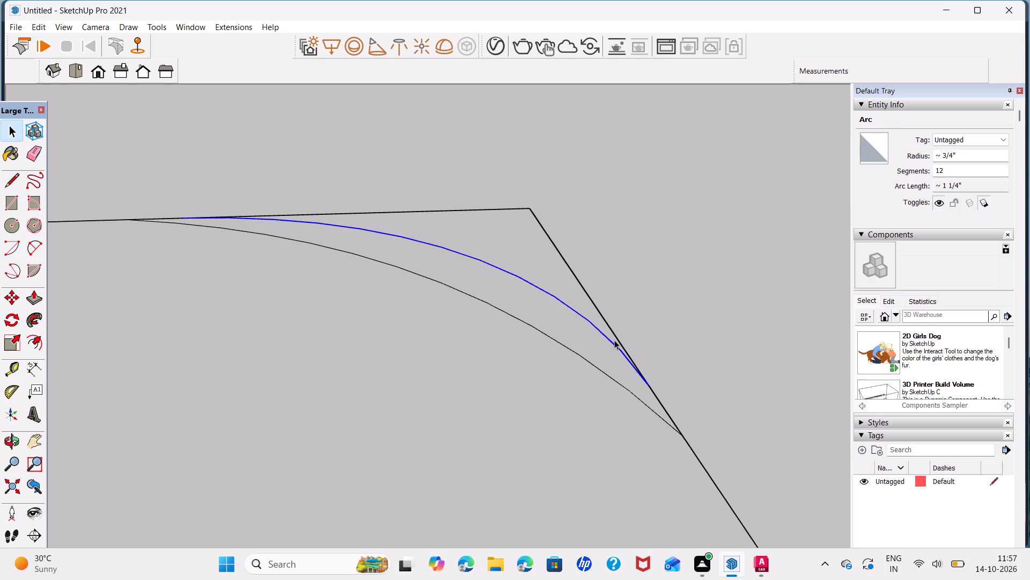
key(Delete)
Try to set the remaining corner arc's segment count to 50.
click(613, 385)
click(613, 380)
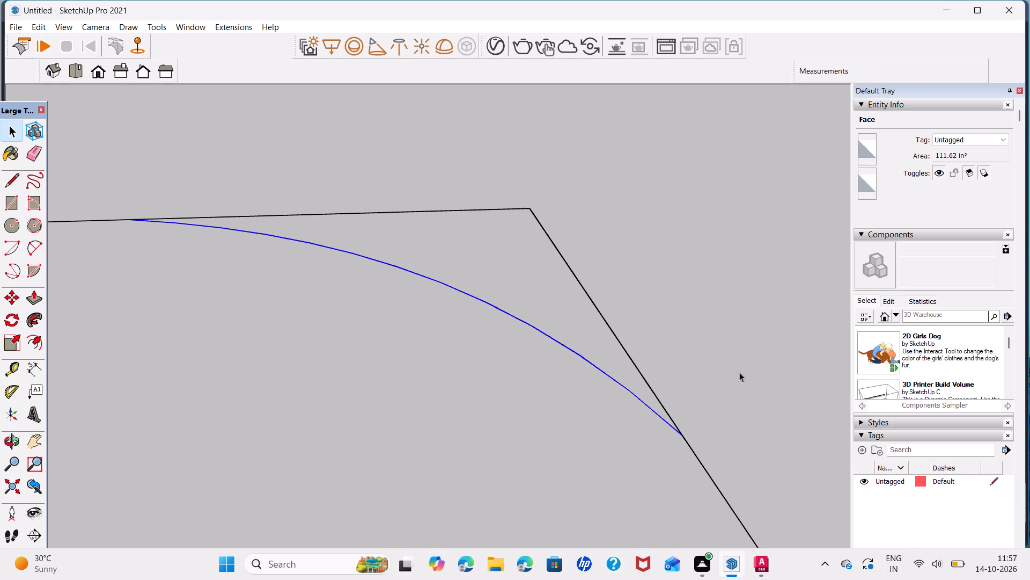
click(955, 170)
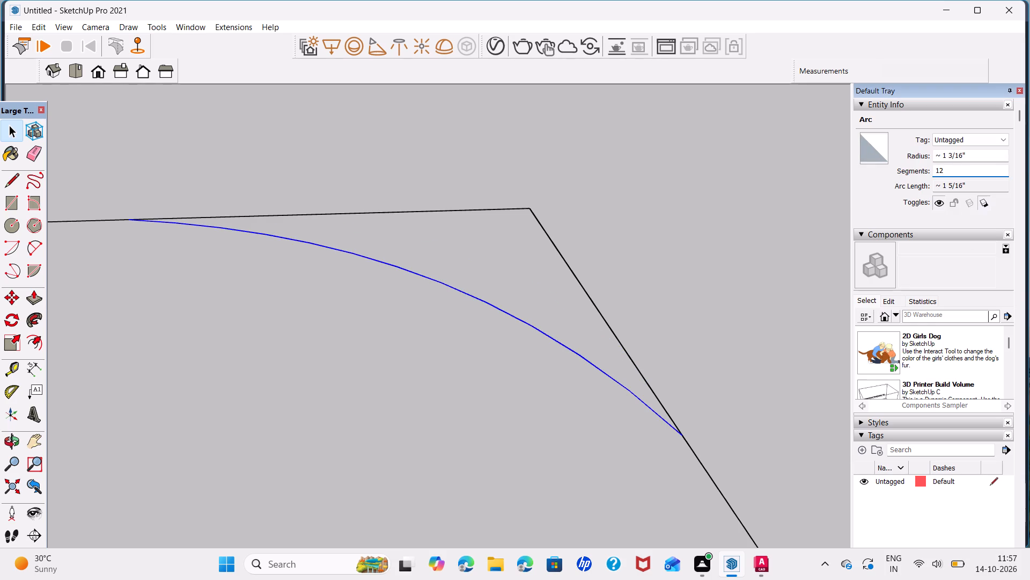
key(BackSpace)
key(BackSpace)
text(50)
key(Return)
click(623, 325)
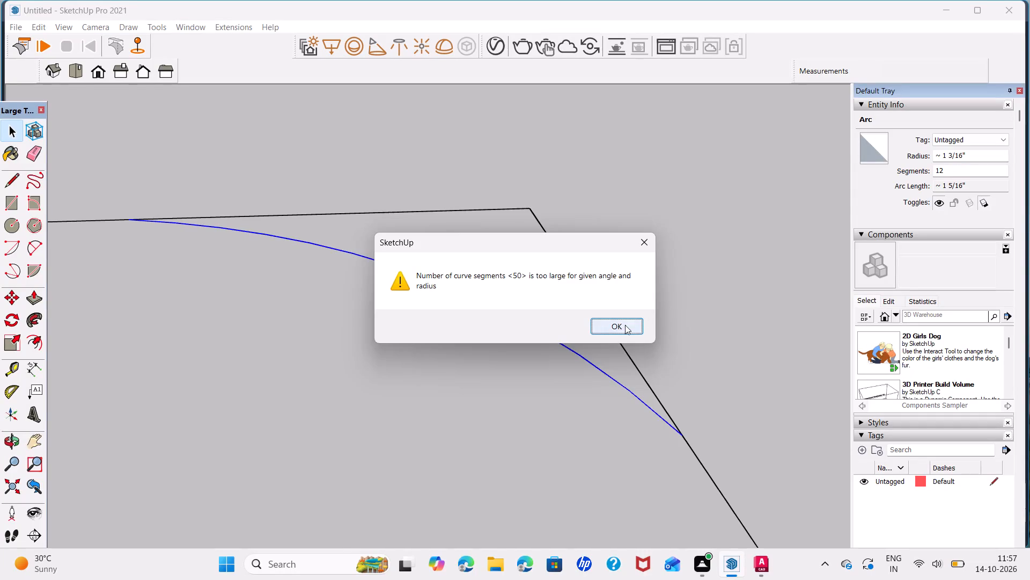
Set the segment count of the arc at the back corner farther from the wardrobe to 15.
click(948, 172)
key(BackSpace)
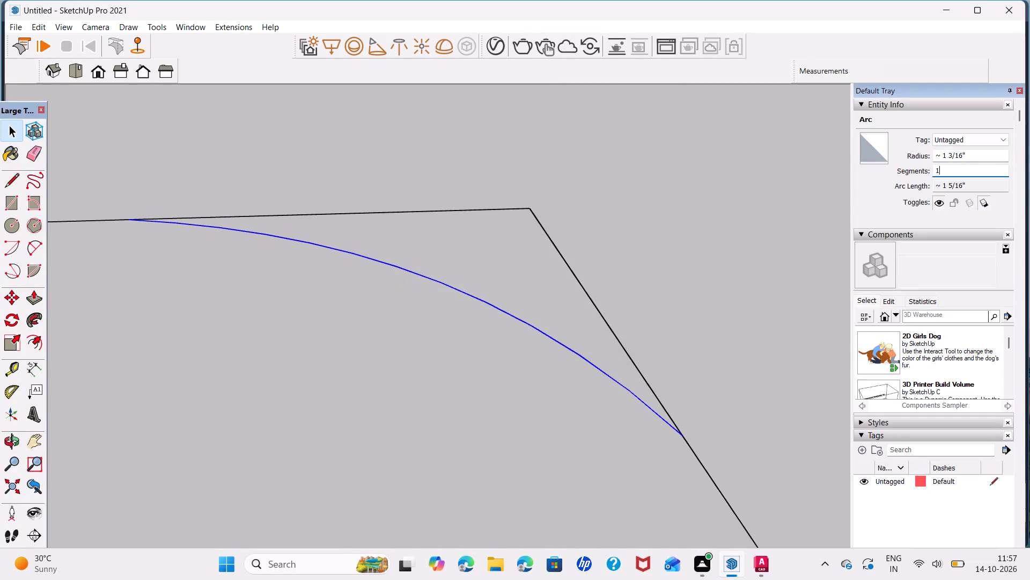
key(5)
key(Return)
key(Delete)
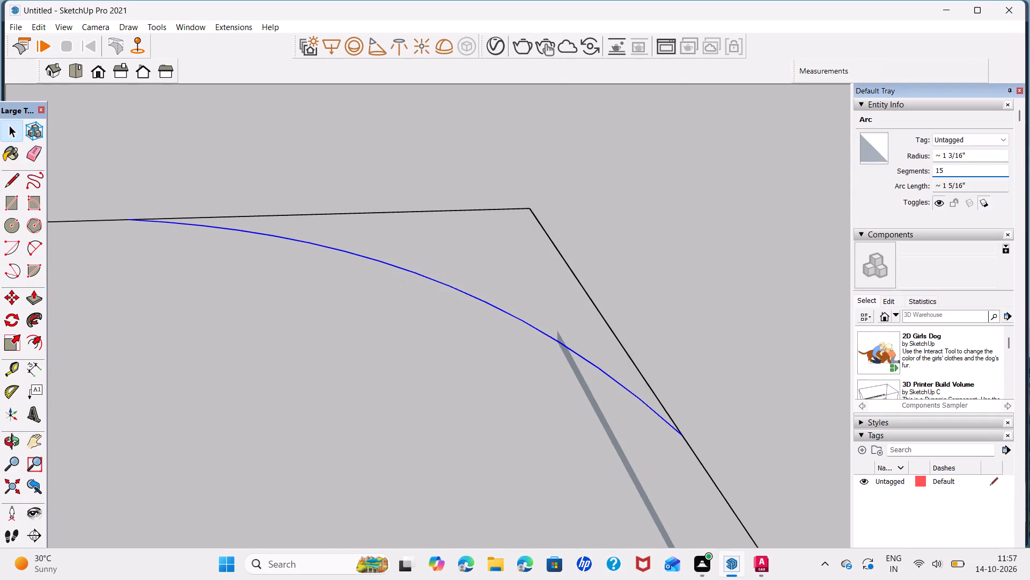
Draw a two-point arc of about 13/16" radius across the small rectangle's front corner nearest the wardrobe.
scroll(422, 279, down, 8)
scroll(358, 292, down, 7)
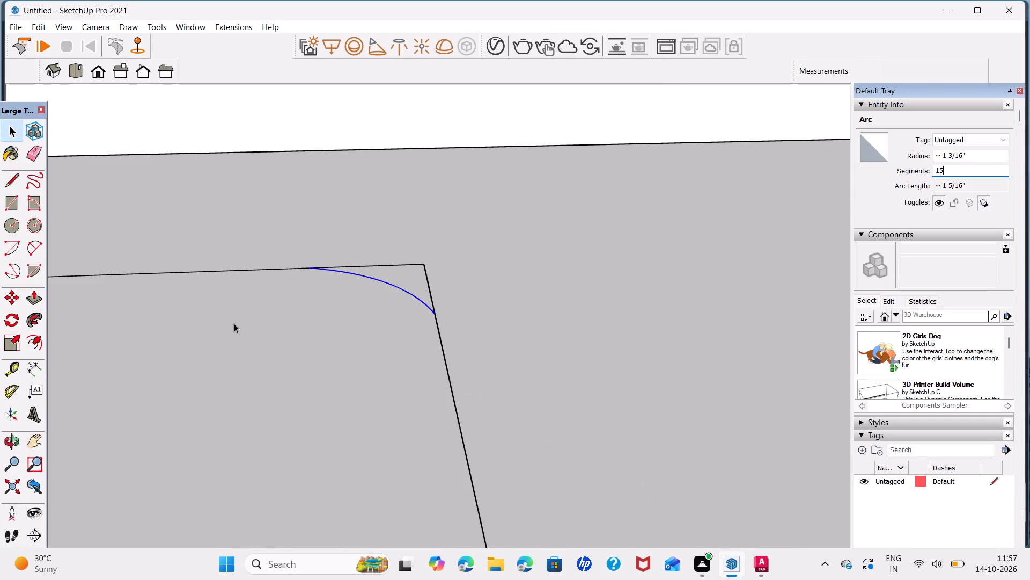
middle_drag(234, 323, 831, 219)
scroll(335, 292, down, 15)
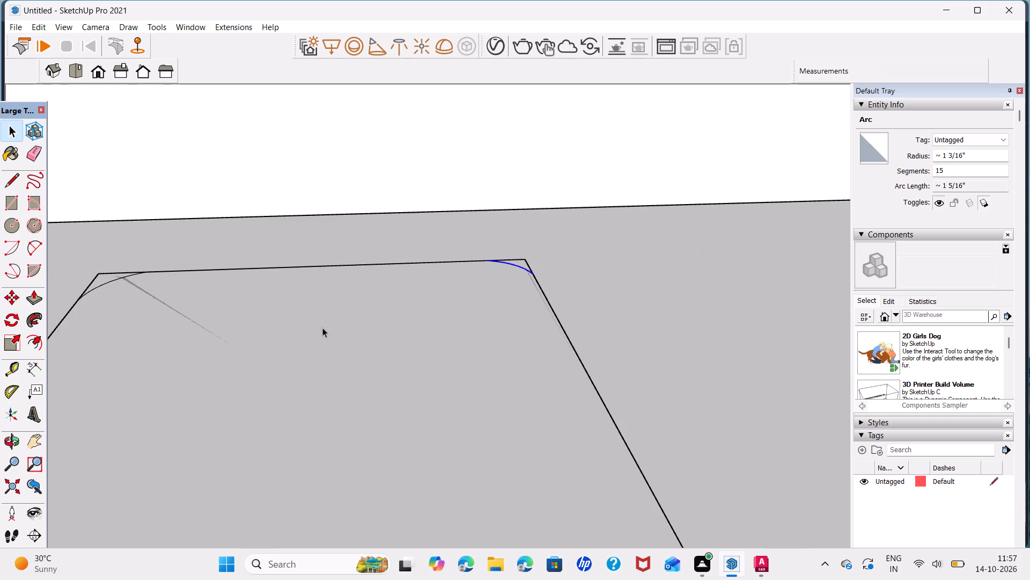
scroll(325, 334, down, 3)
middle_drag(357, 415, 389, 270)
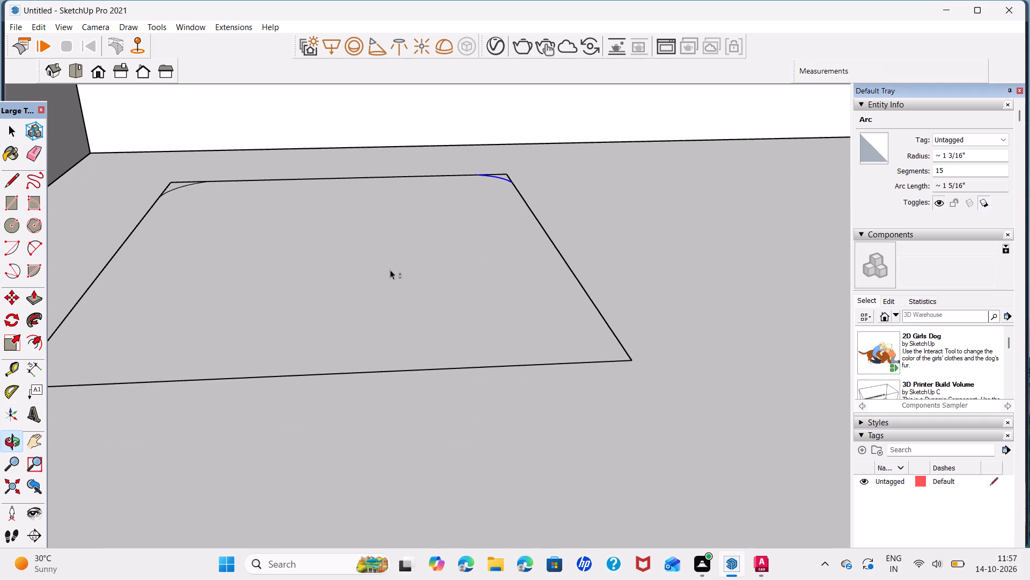
scroll(390, 270, down, 3)
middle_drag(459, 224, 507, 431)
middle_drag(442, 480, 410, 414)
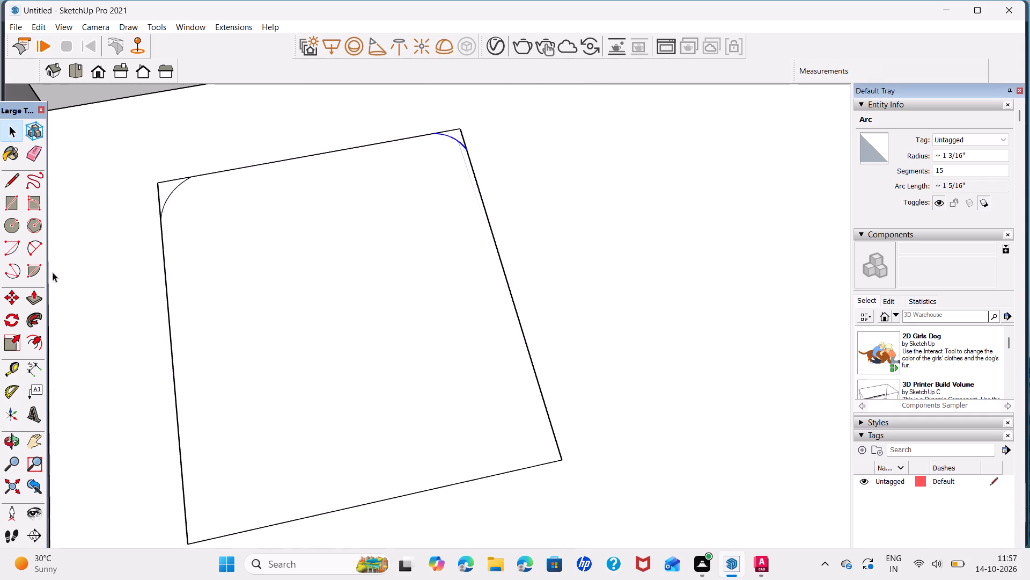
click(38, 252)
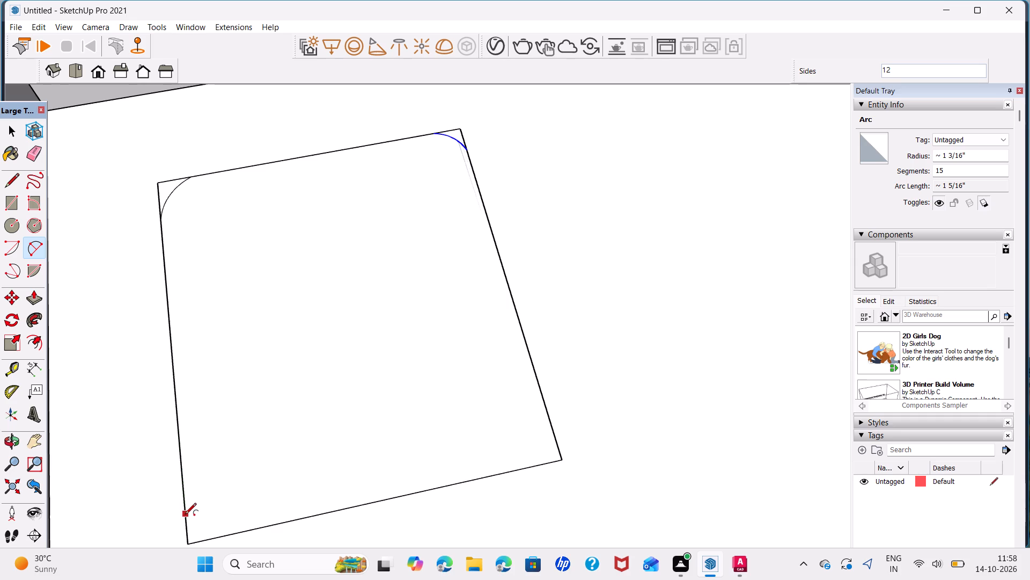
click(185, 513)
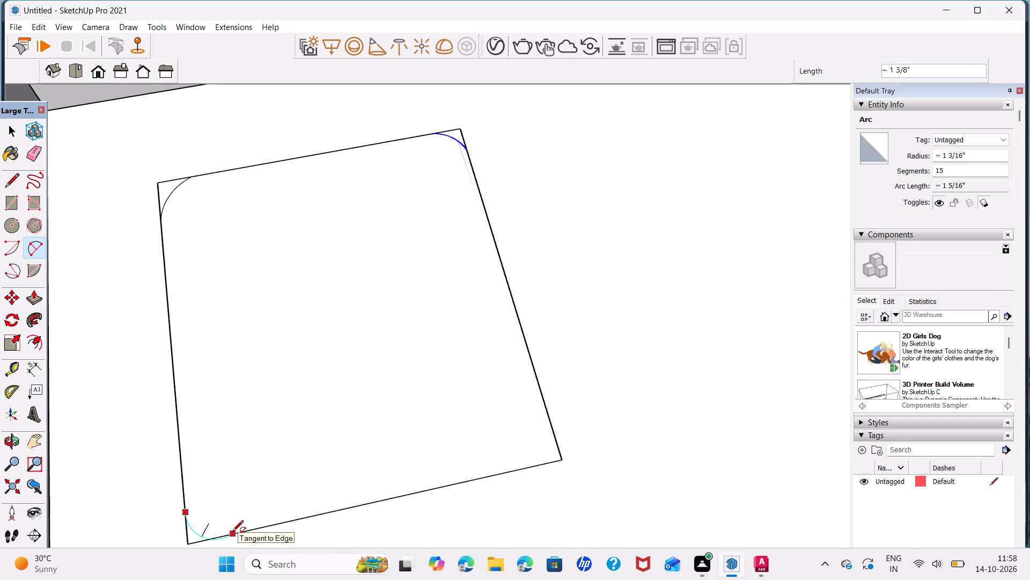
click(222, 532)
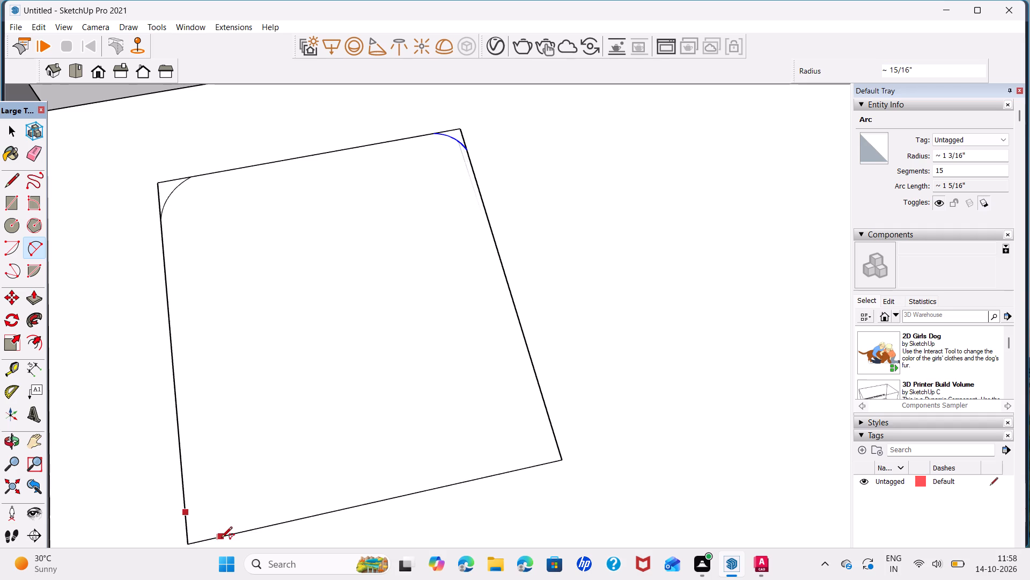
click(221, 539)
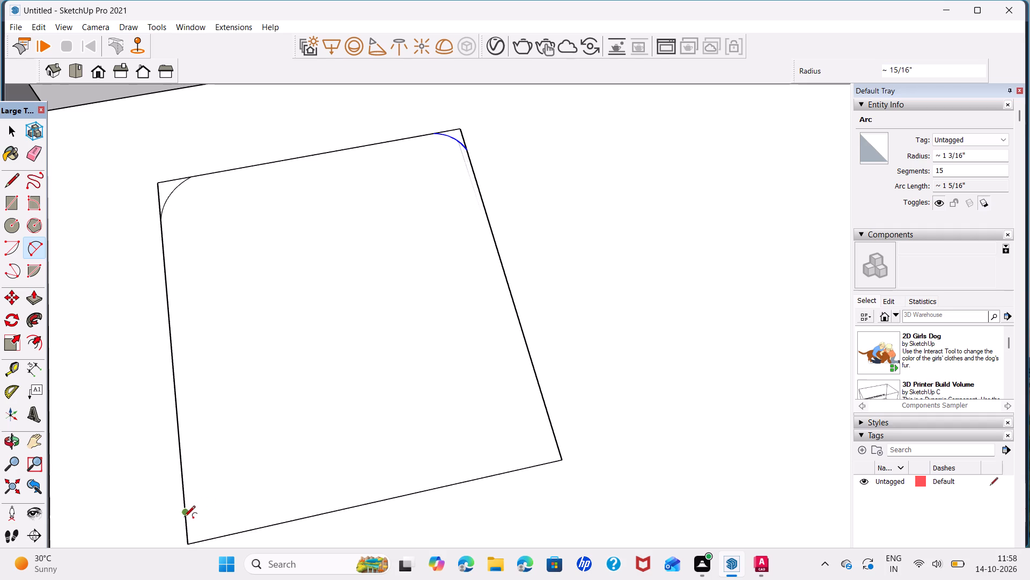
click(182, 511)
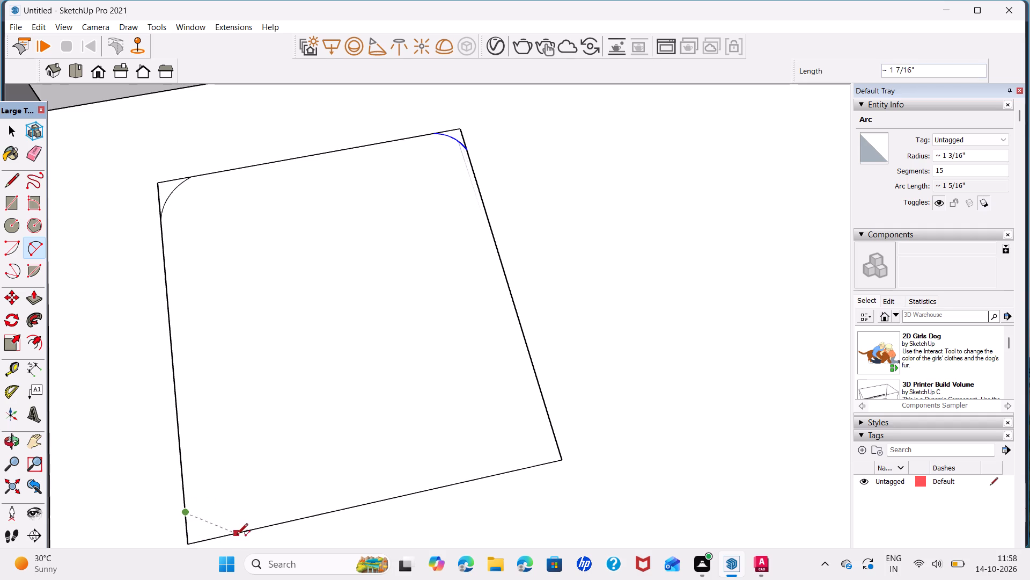
click(222, 535)
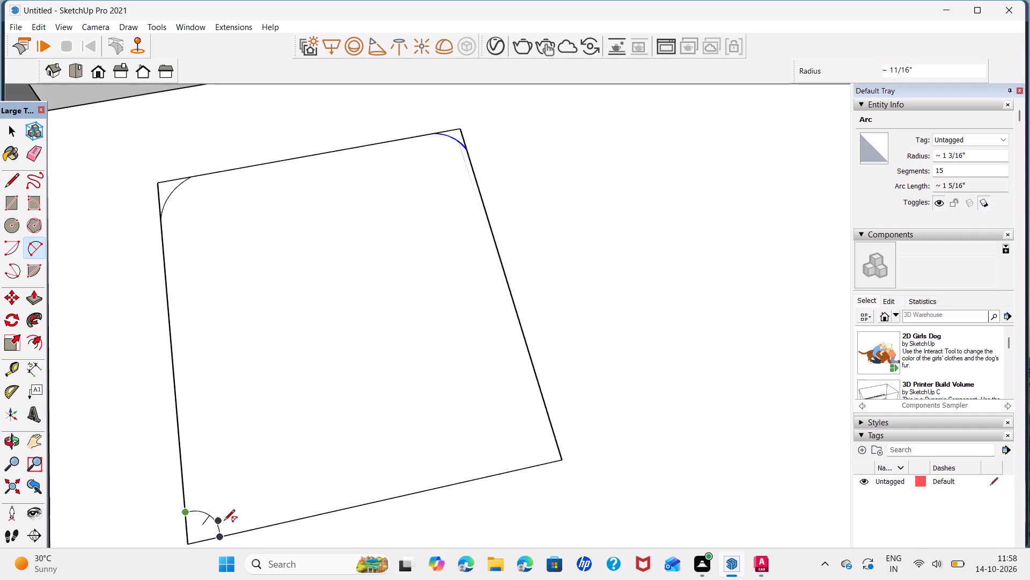
click(197, 539)
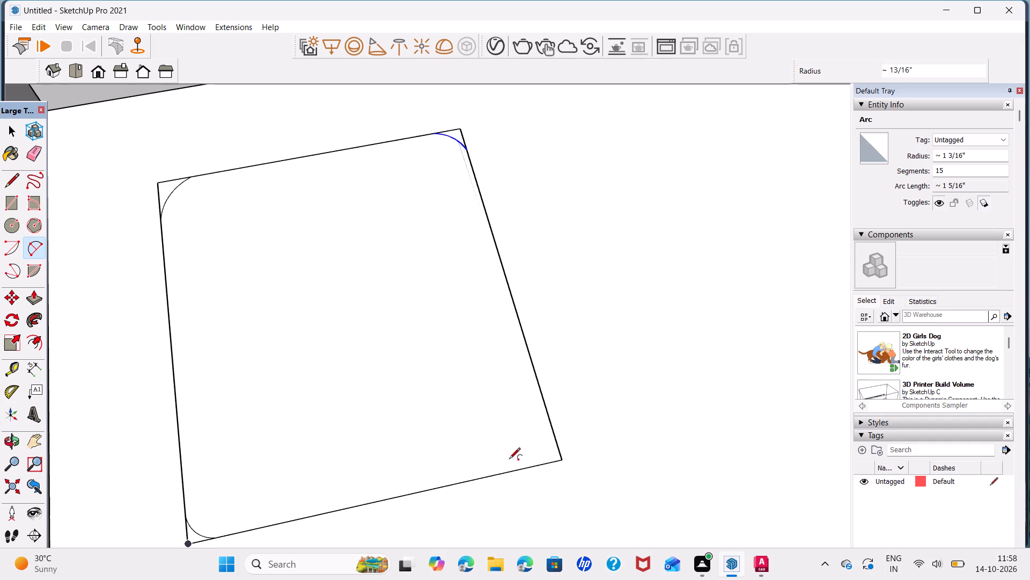
Round off the small rectangle's front corner farther from the wardrobe with a two-point arc spanning about 1 1/8", trimming the sharp corner.
click(553, 432)
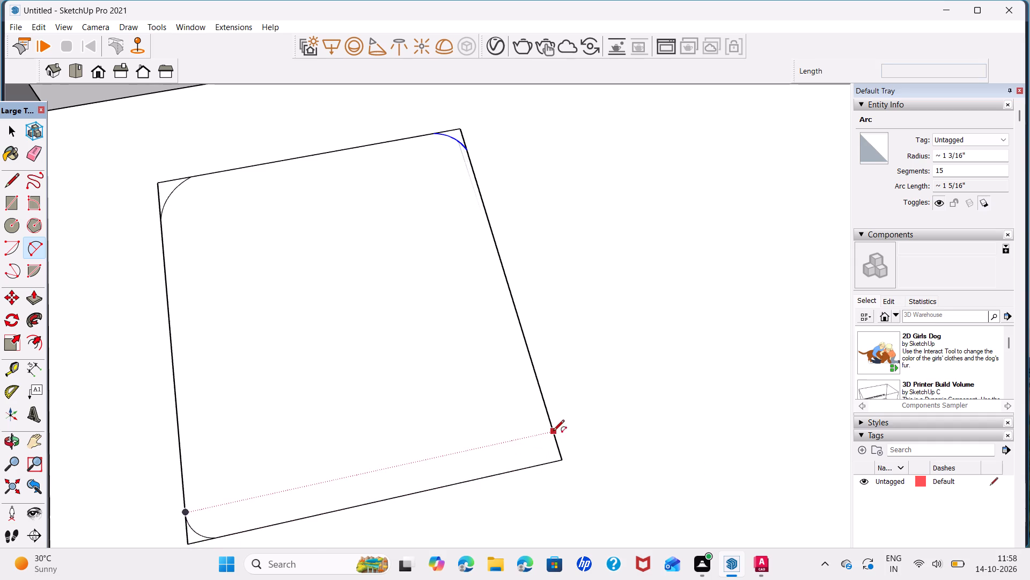
click(534, 466)
click(534, 466)
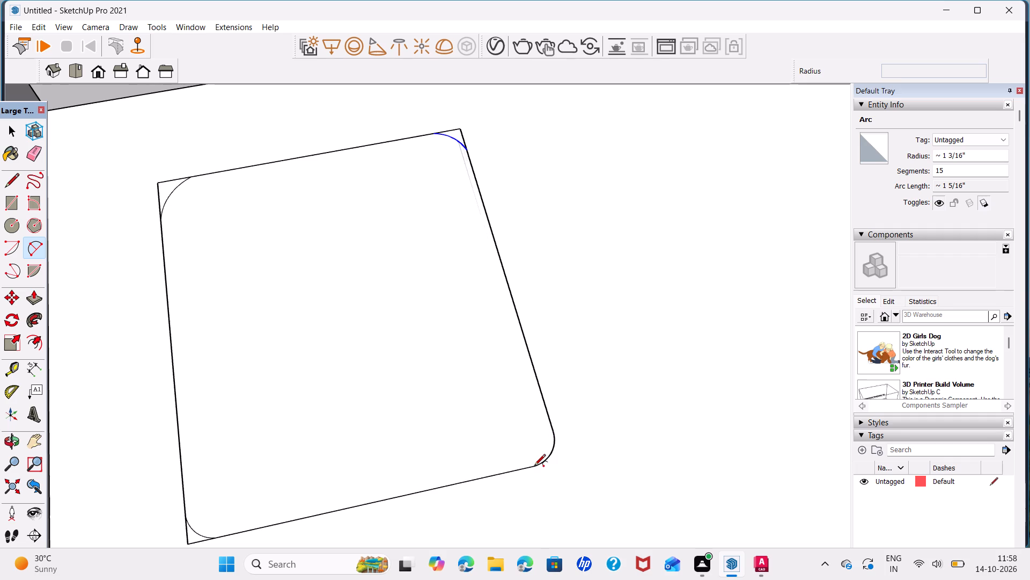
Redraw the arc at the front corner nearest the wardrobe, spanning about 1 1/8", to trim off the sharp corner.
click(184, 510)
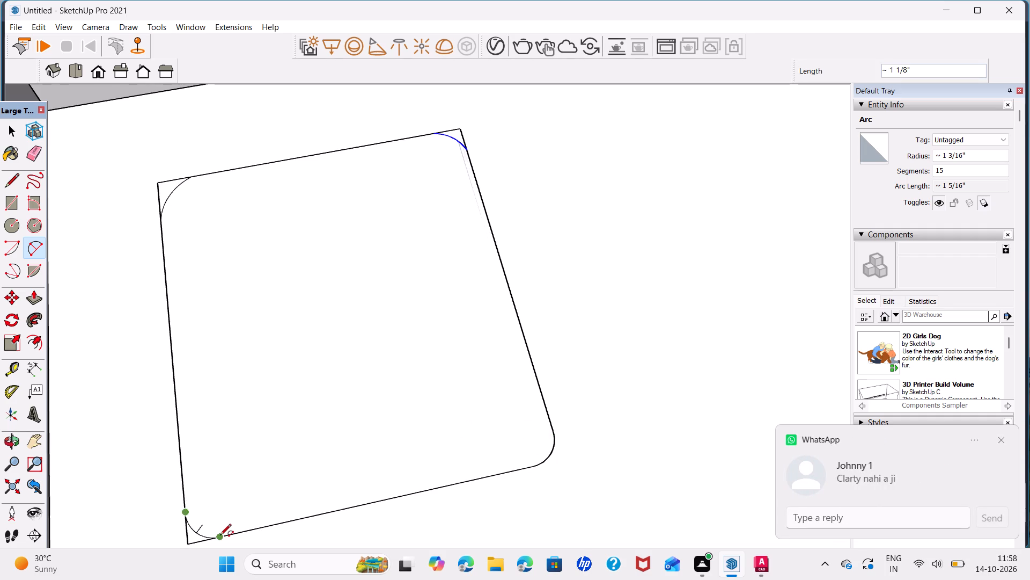
double_click(220, 536)
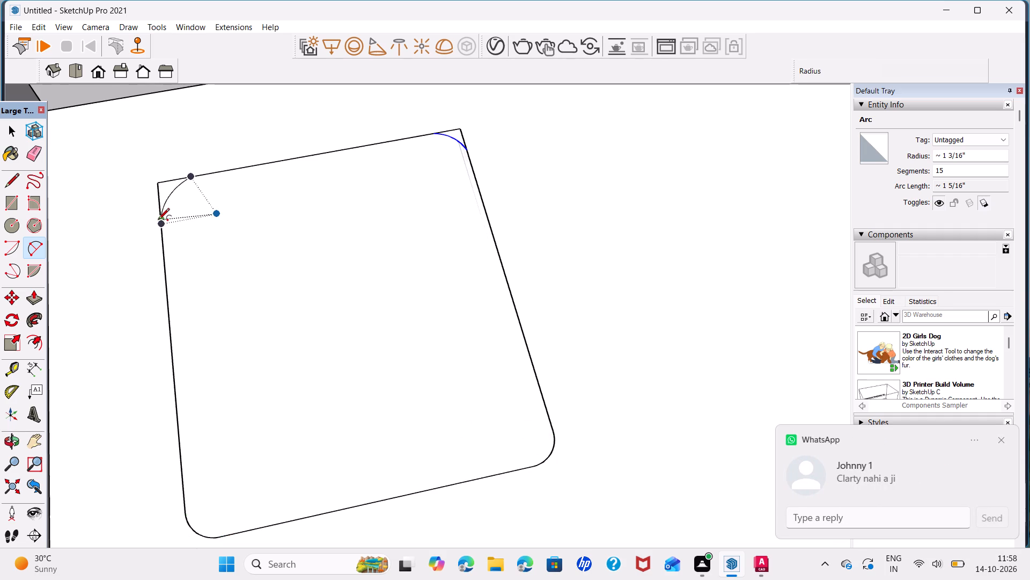
Try to trim the back corner nearest the wardrobe by redrawing an arc of about 1/16" bulge between the existing arc's ends.
click(159, 223)
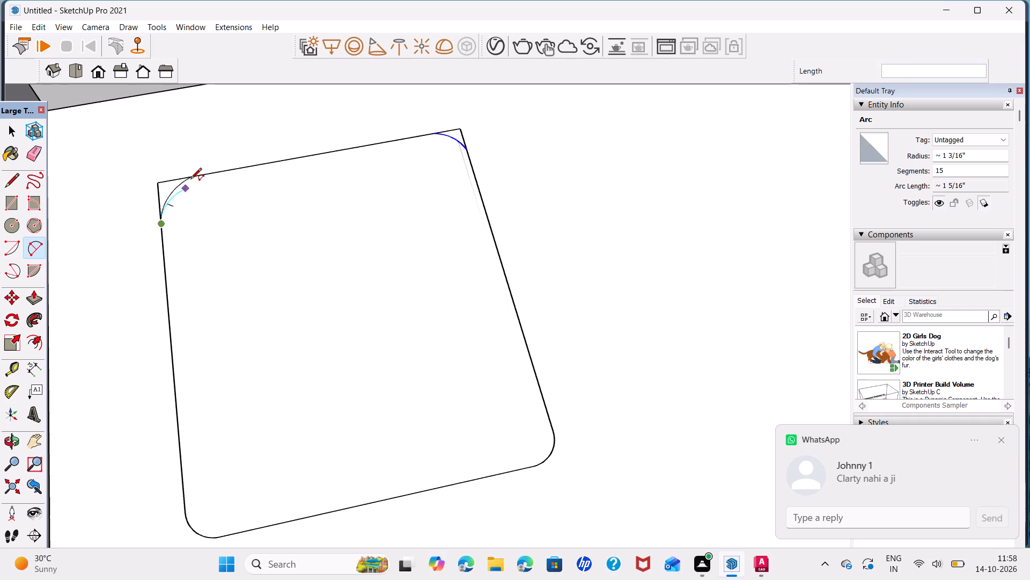
double_click(191, 179)
double_click(191, 179)
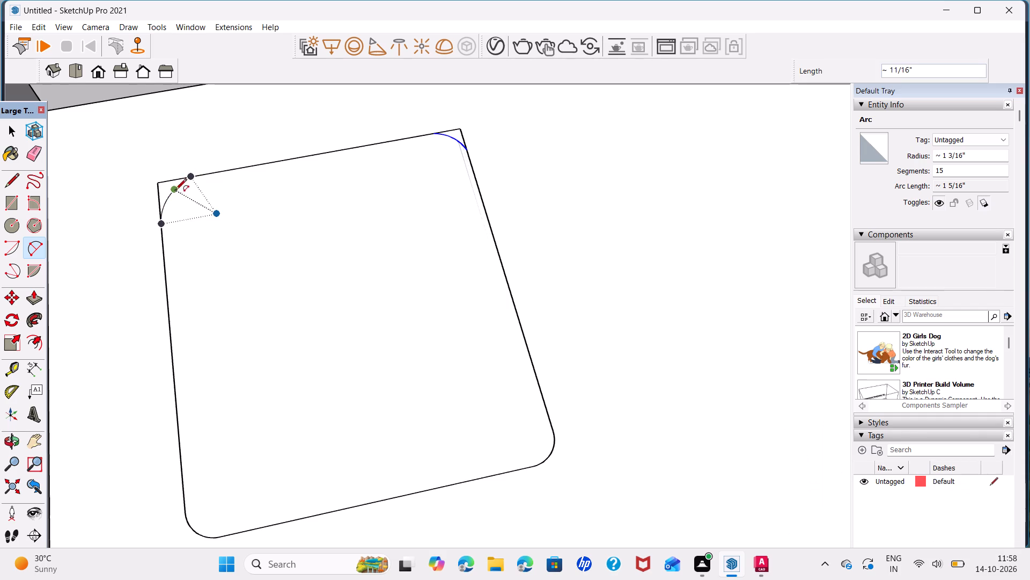
click(160, 224)
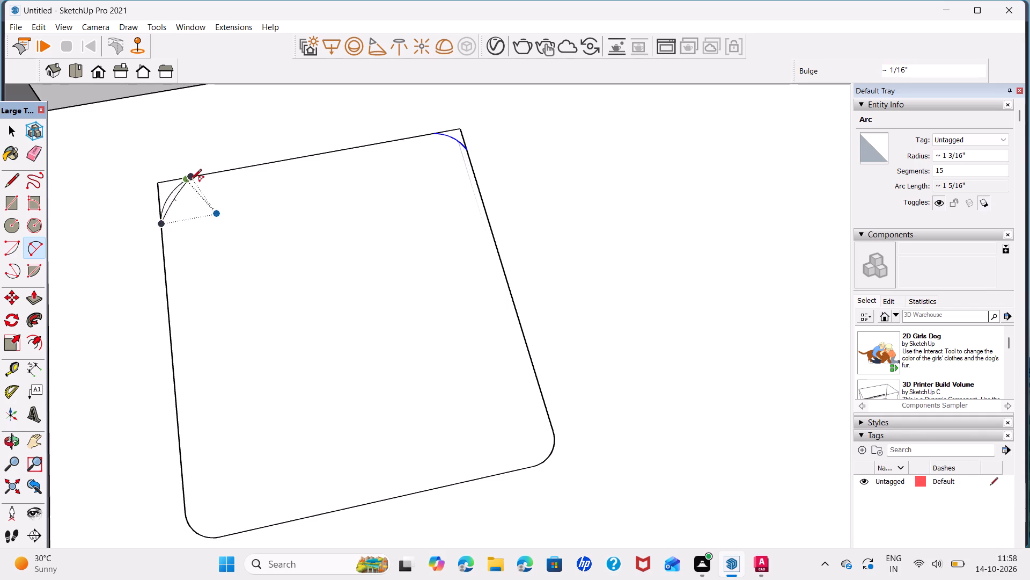
double_click(190, 177)
key(space)
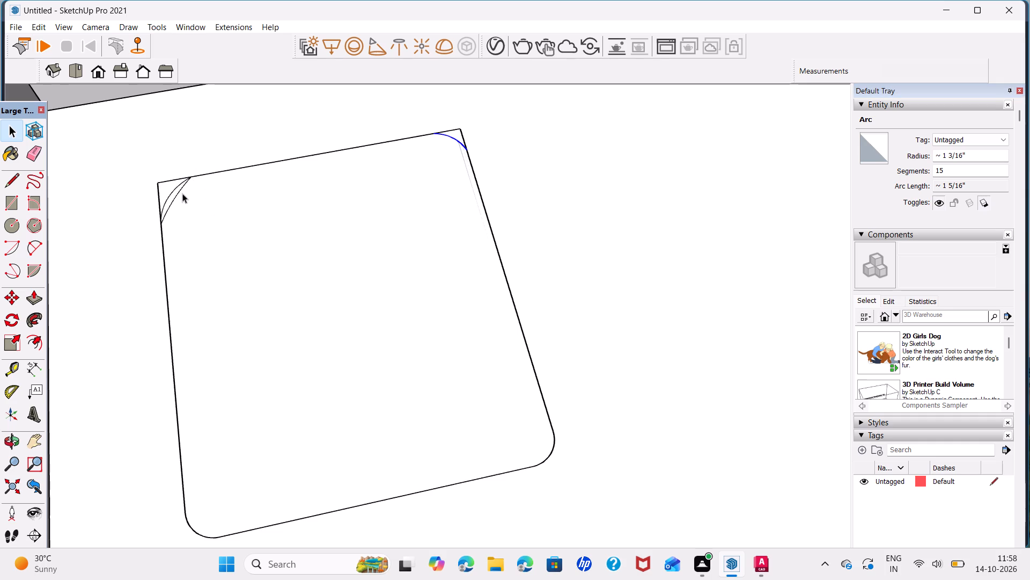
Undo the extra arc and delete the leftover sharp edges outside the arcs at both back corners of the small rectangle.
key(ctrl+z)
click(173, 178)
key(Delete)
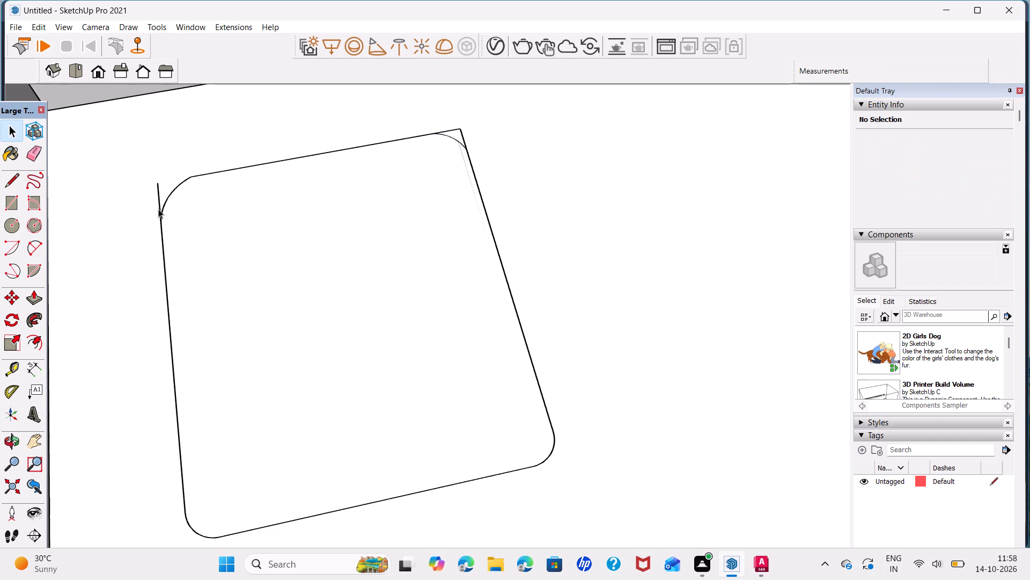
click(158, 209)
key(Delete)
click(457, 128)
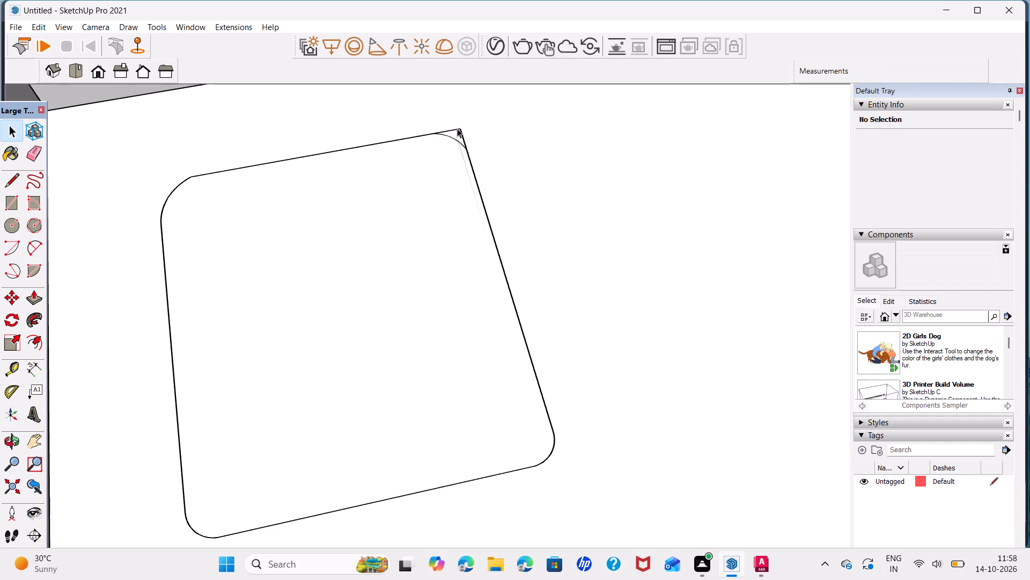
key(Delete)
click(464, 139)
key(Delete)
Push/Pull the rounded rectangle on the drawer cabinet top up by 3".
click(432, 249)
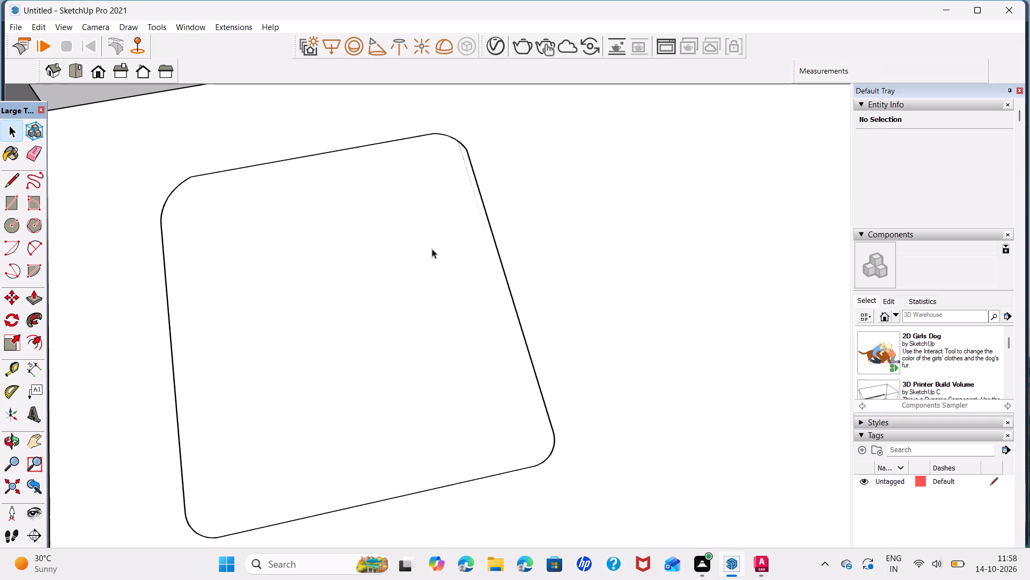
key(p)
click(432, 250)
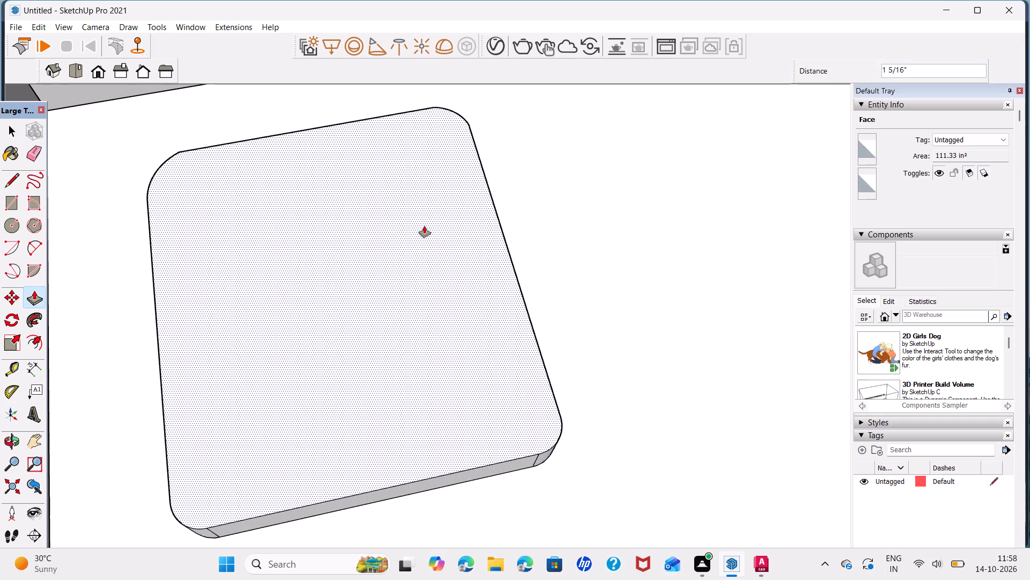
key(3)
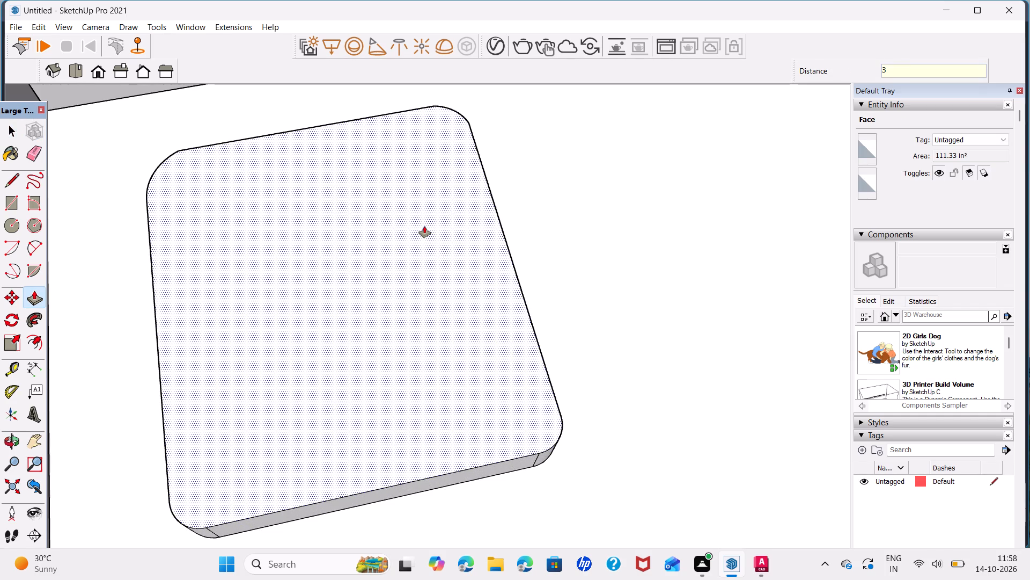
key(Return)
key(space)
Select all the connected geometry of the rounded block and make it a group.
scroll(484, 243, down, 9)
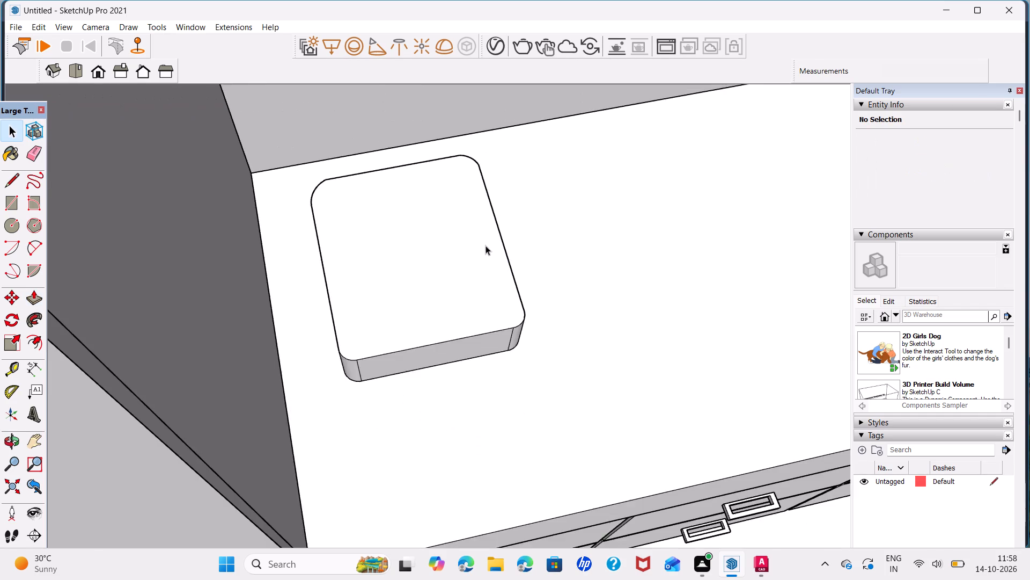
scroll(489, 249, down, 5)
middle_drag(574, 241, 334, 145)
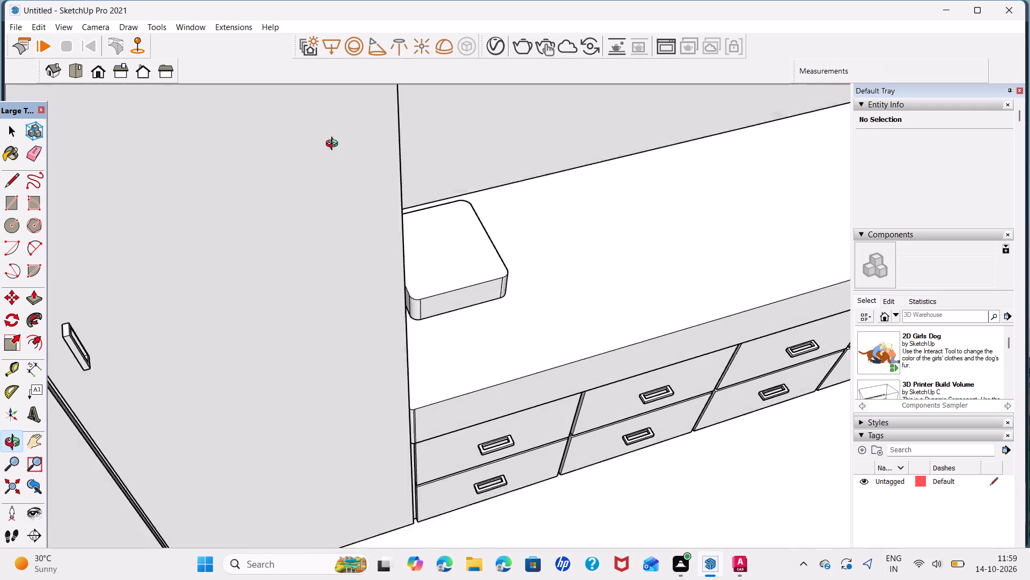
middle_drag(334, 145, 338, 134)
triple_click(454, 257)
right_click(454, 257)
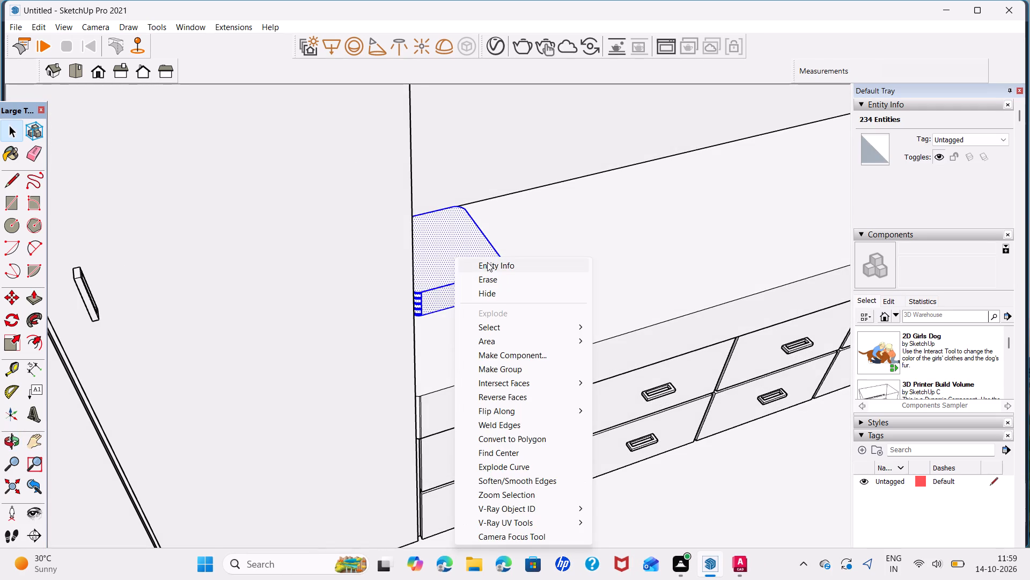
click(504, 369)
Move the rounded block group about 11 3/8" straight up off the drawer cabinet top.
scroll(507, 277, down, 8)
scroll(572, 315, down, 4)
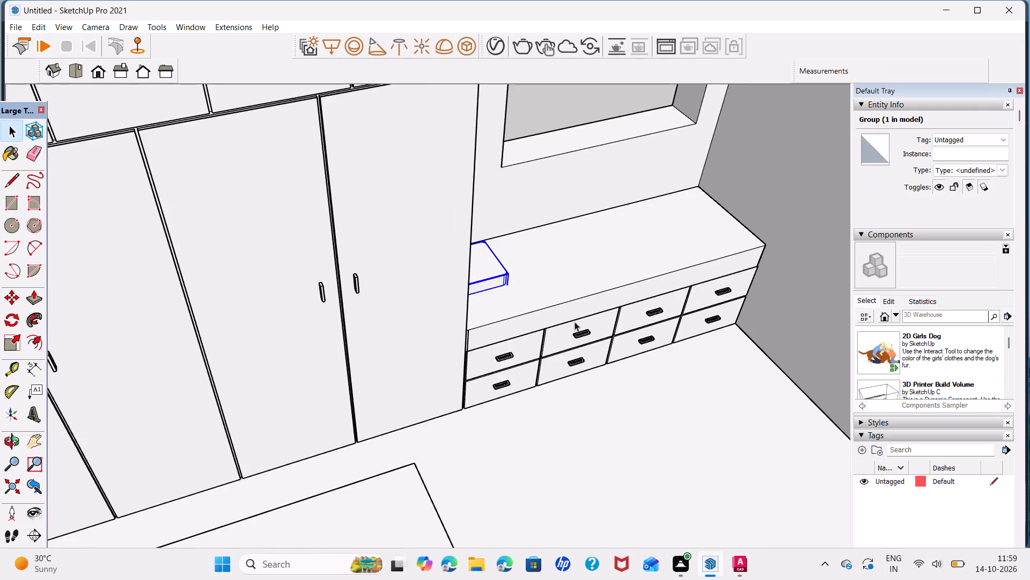
scroll(575, 322, down, 4)
middle_drag(604, 422, 366, 285)
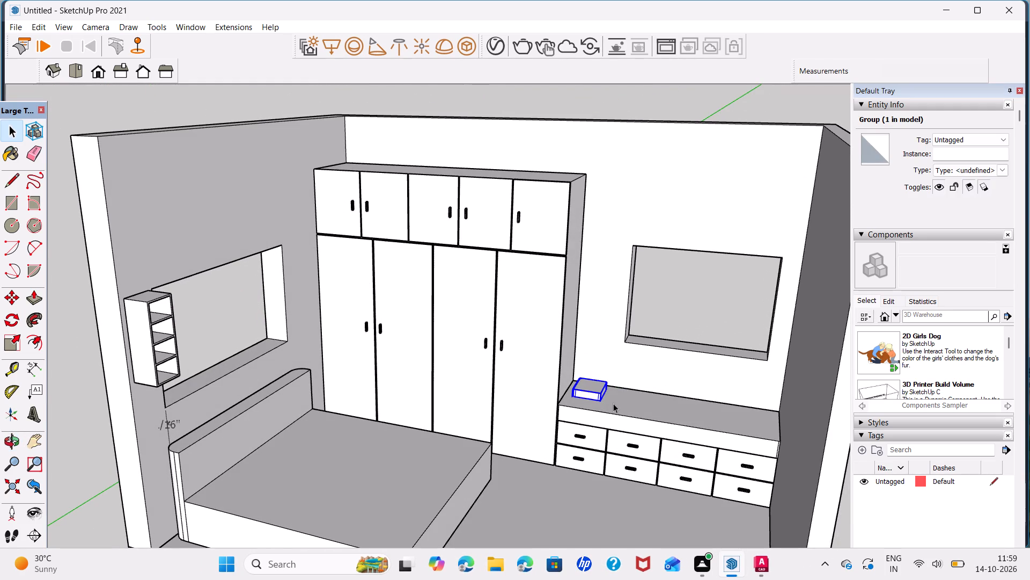
key(m)
click(577, 376)
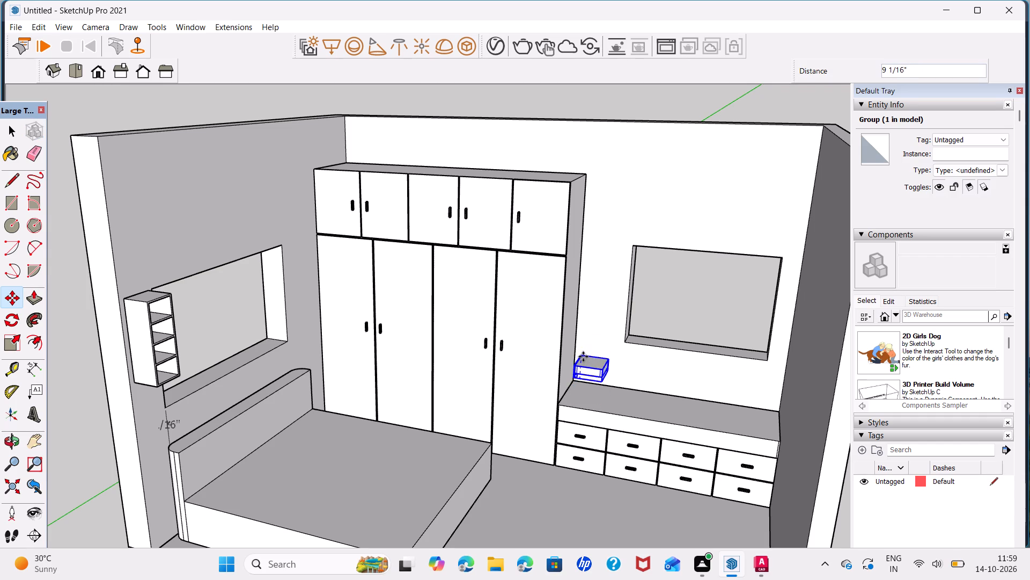
click(583, 351)
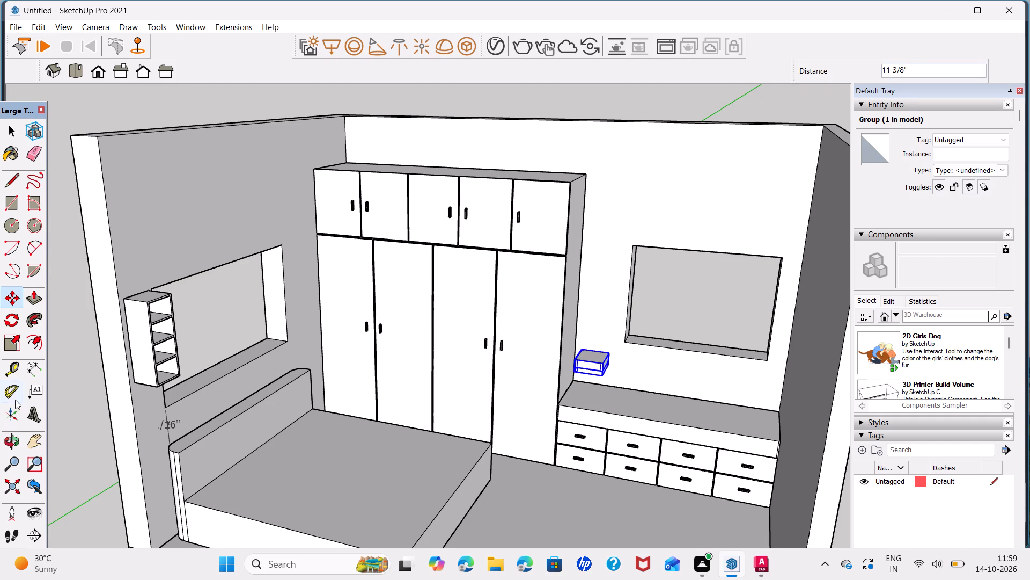
Rotate the rounded block 45° in the vertical plane parallel to the back wall, tilting it down over the cabinet top.
click(4, 328)
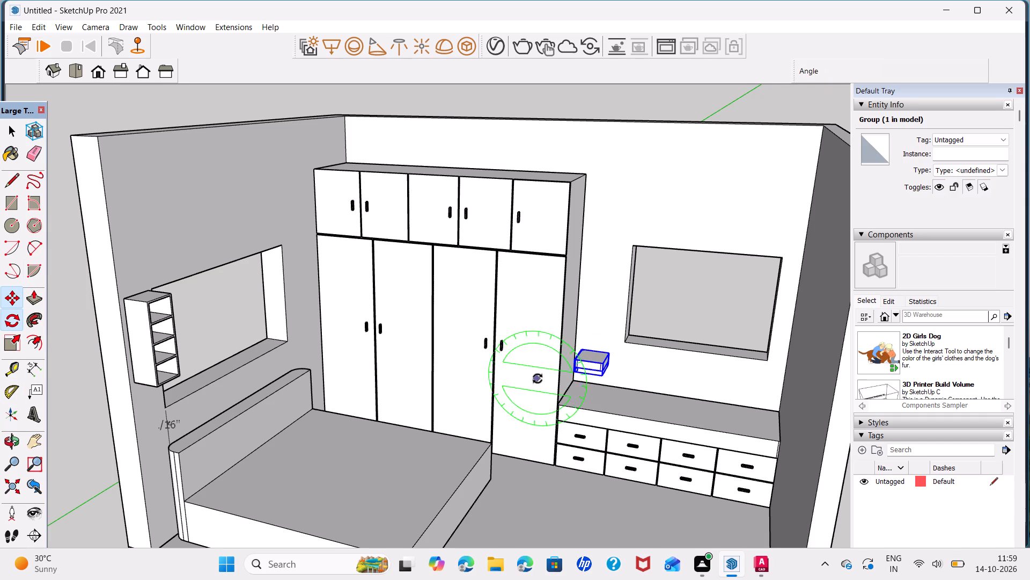
click(585, 381)
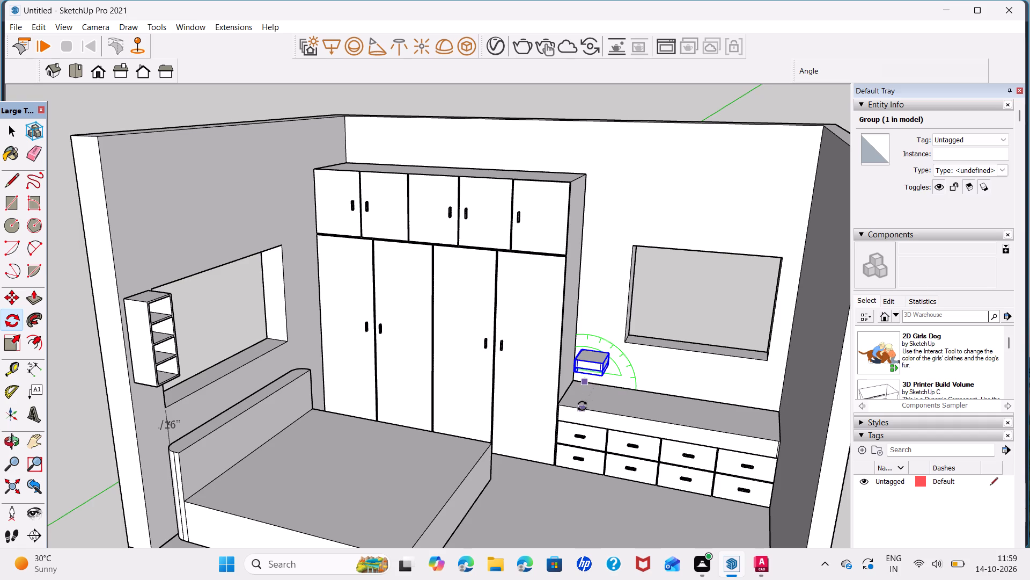
scroll(591, 387, up, 13)
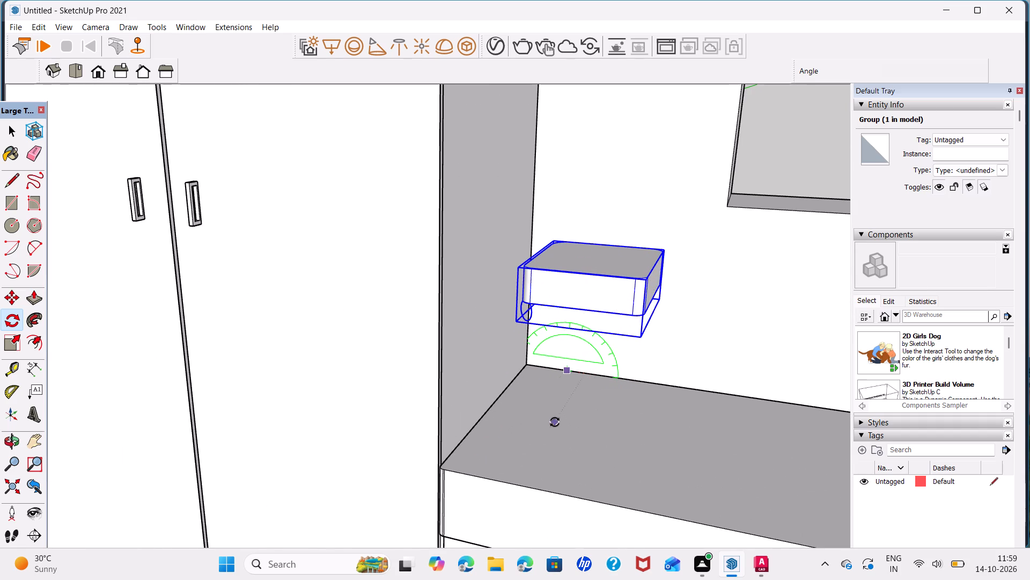
click(608, 376)
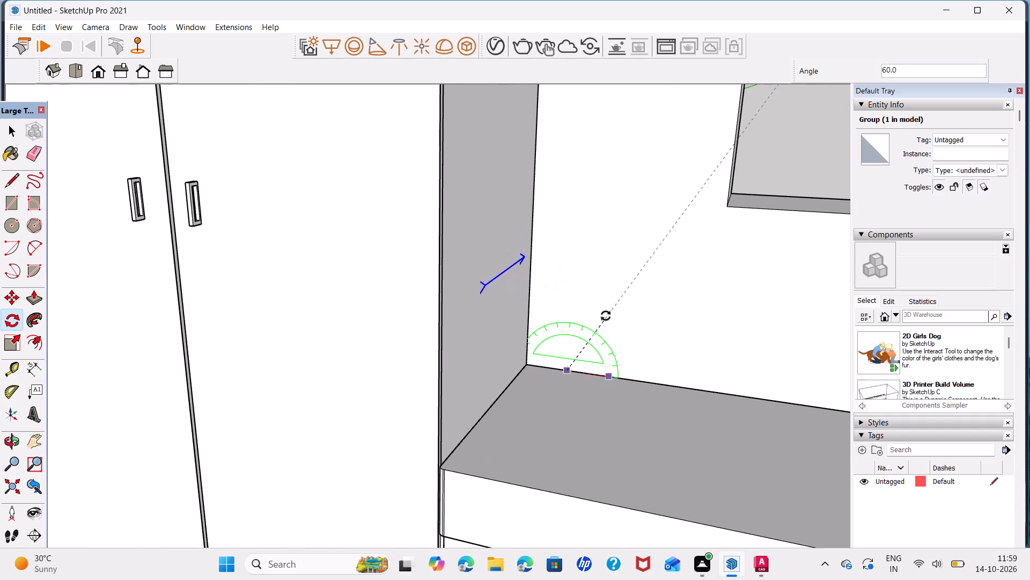
click(636, 452)
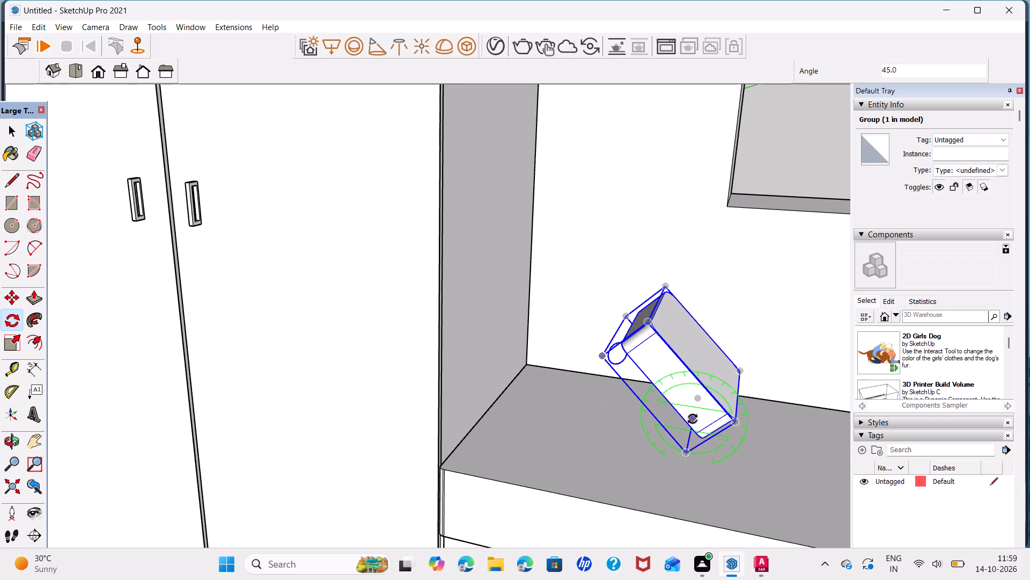
Rotate the tilted block 90° in the horizontal plane so its large face points into the room.
click(648, 441)
click(615, 432)
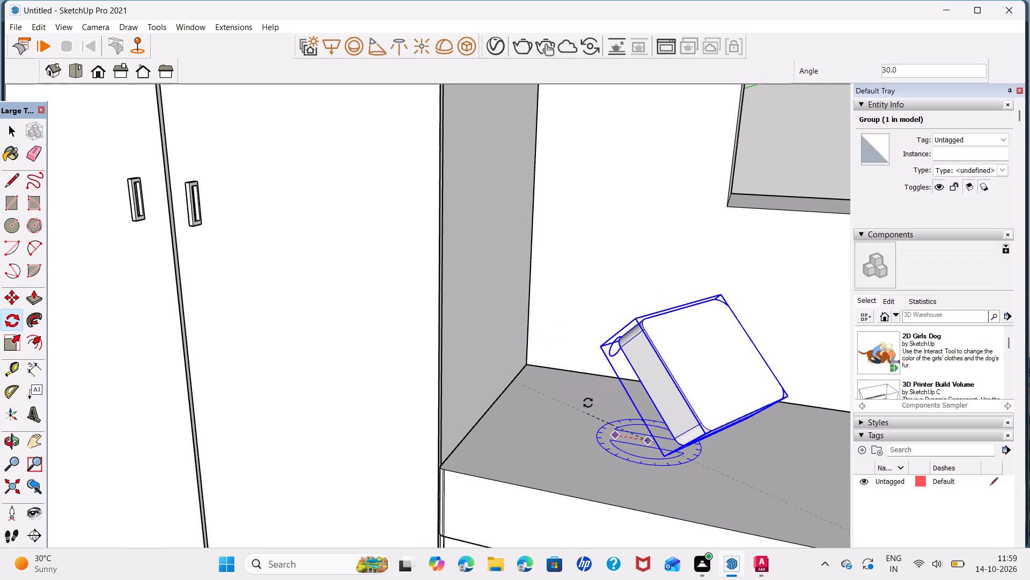
click(667, 391)
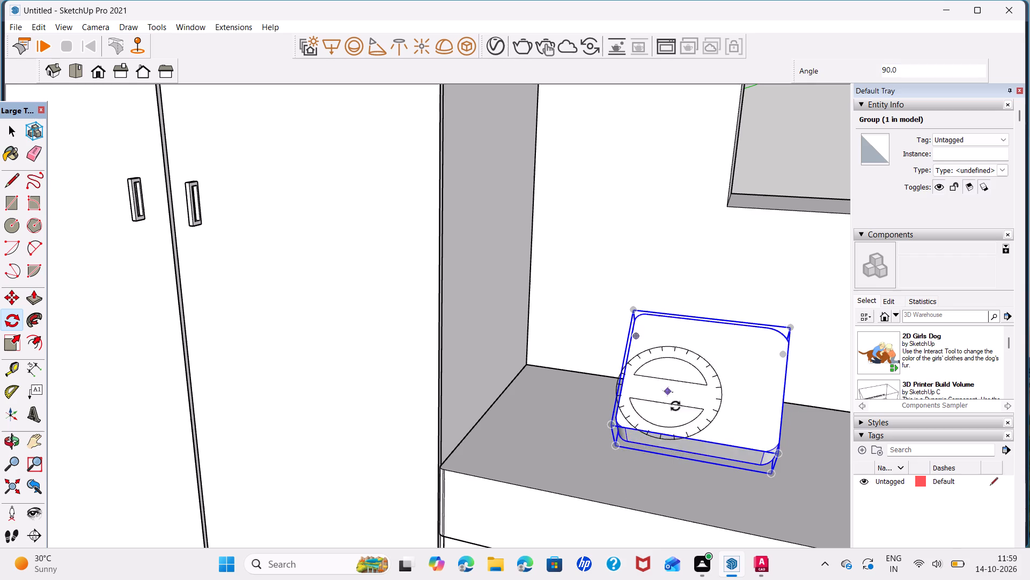
key(space)
Move the tilted block about 8 13/16" toward the wardrobe, into the corner of the cabinet top.
scroll(703, 451, down, 11)
scroll(679, 397, up, 3)
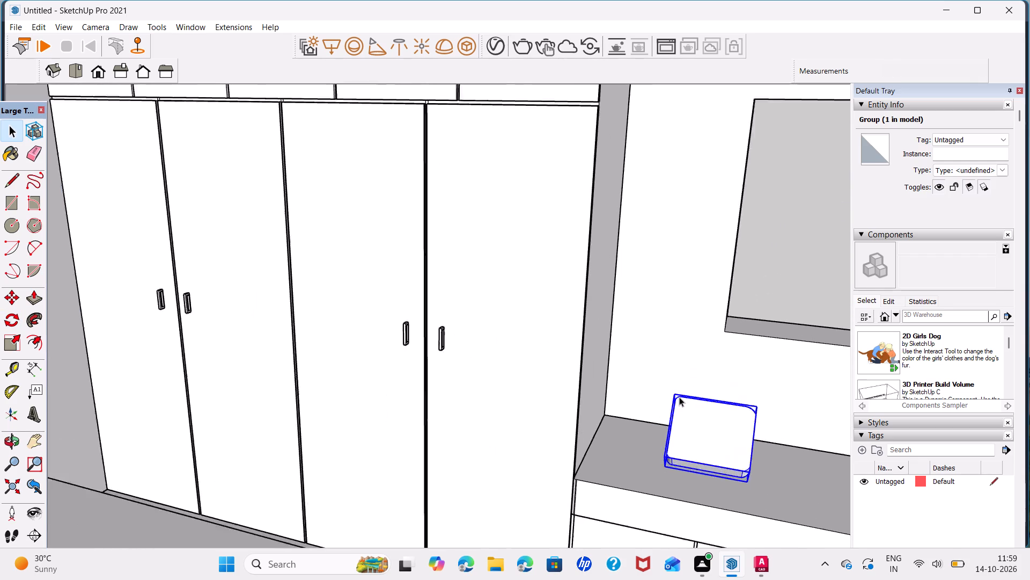
scroll(679, 397, up, 5)
key(m)
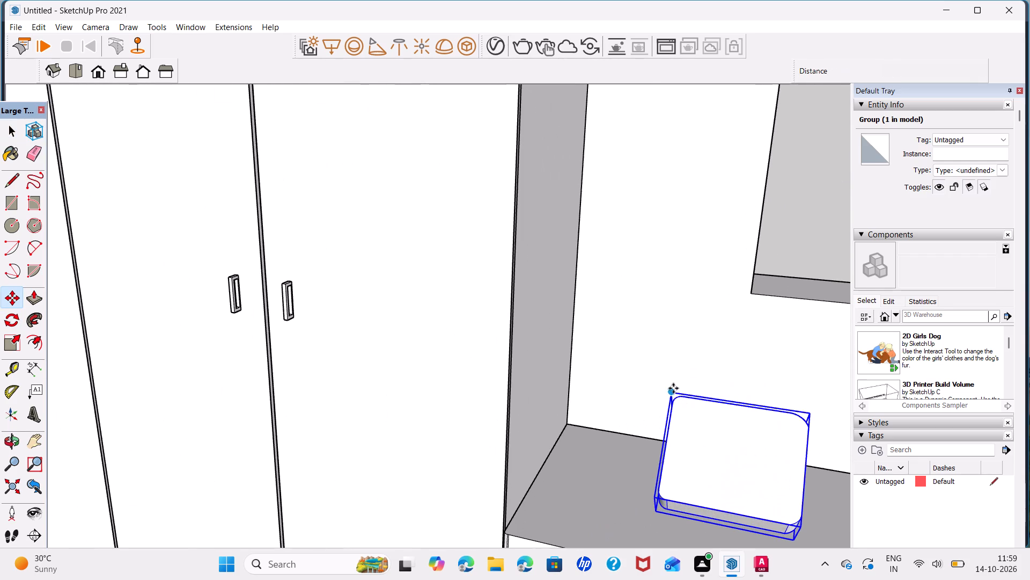
click(671, 388)
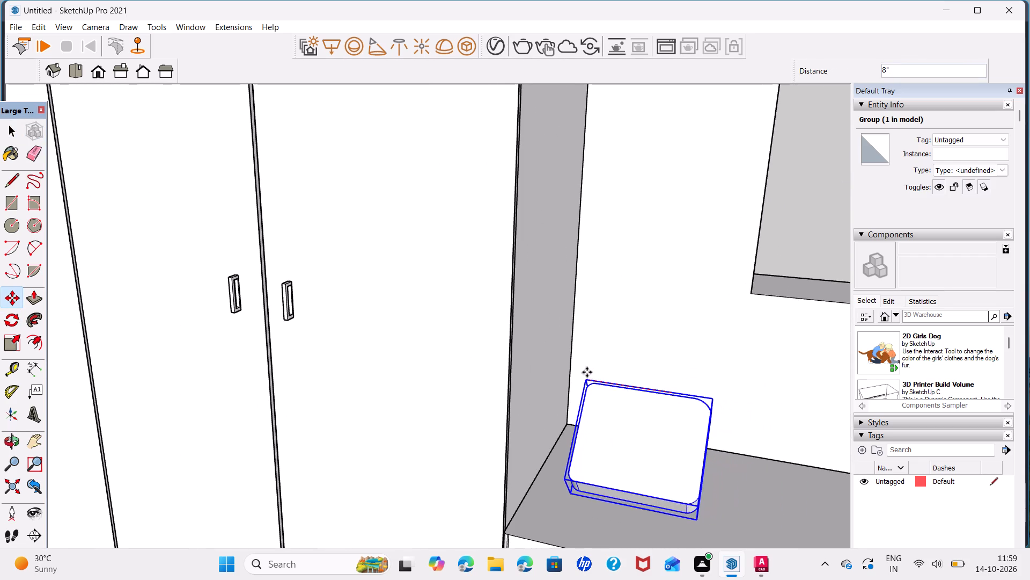
click(577, 379)
Copy the tilted block about 4' 7 3/4" along the drawer cabinet top to the end farther from the wardrobe.
scroll(709, 434, down, 3)
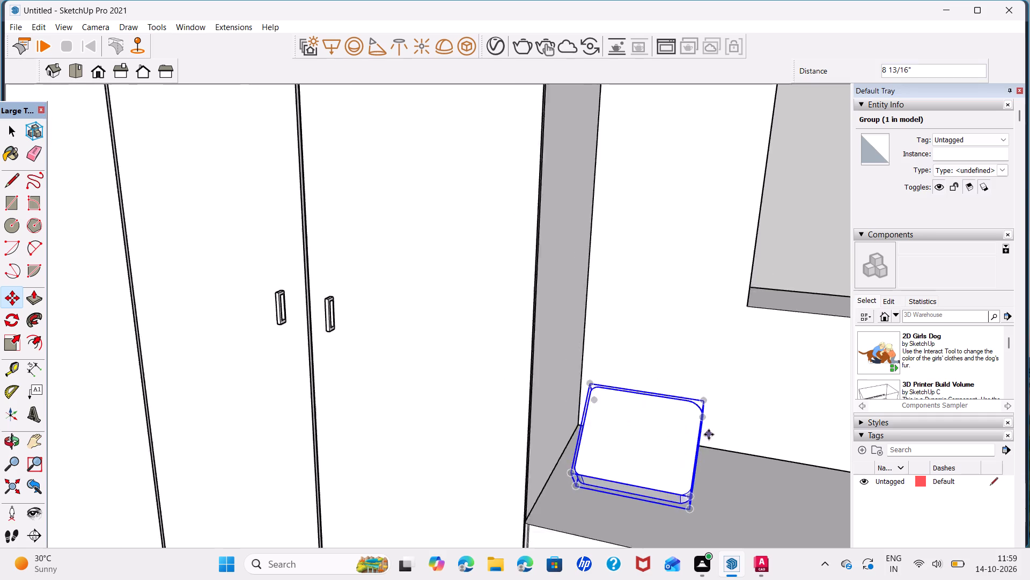
scroll(709, 434, down, 11)
middle_drag(735, 434, 573, 330)
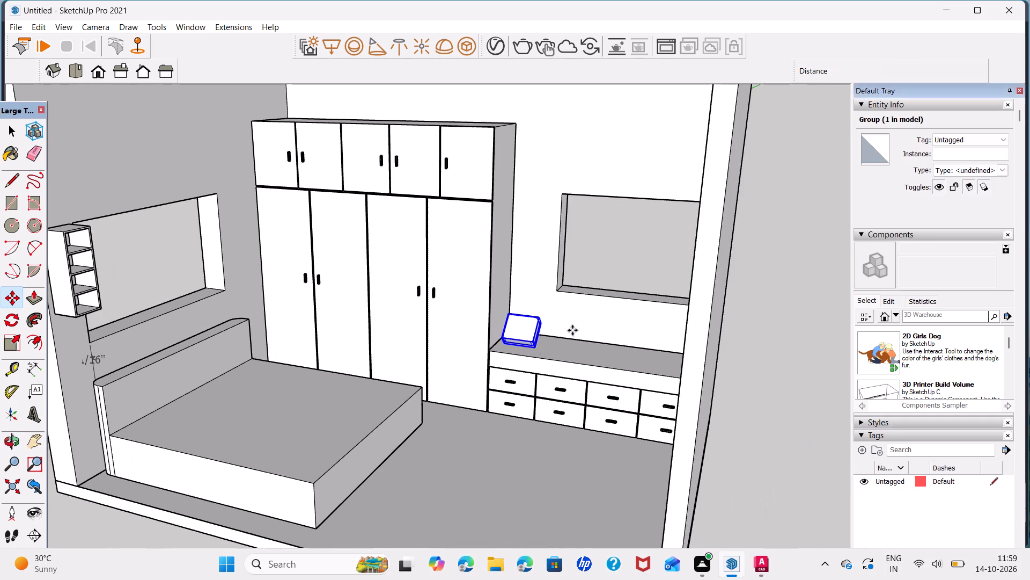
scroll(518, 337, up, 11)
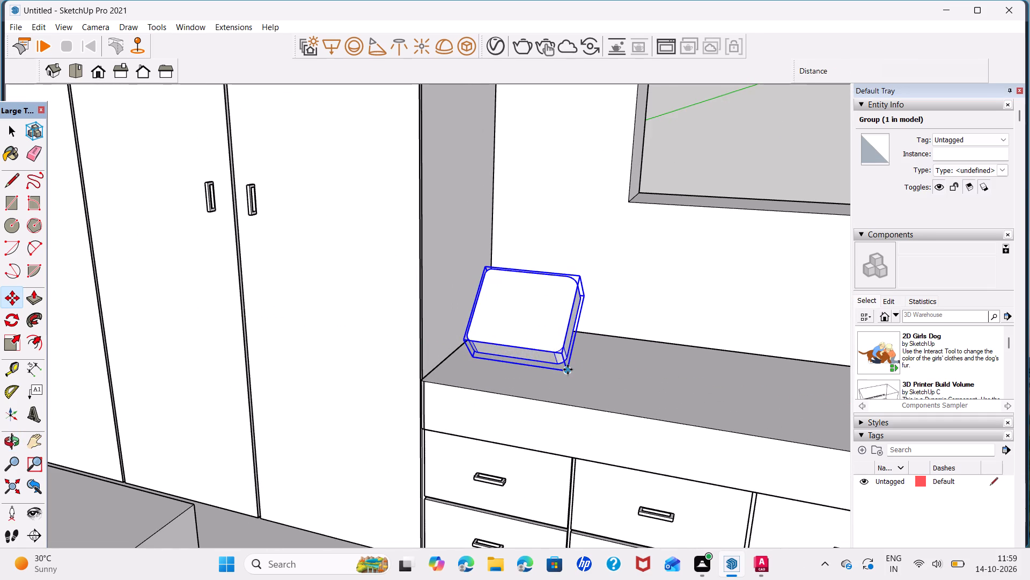
click(568, 369)
scroll(770, 373, down, 6)
middle_drag(778, 383, 664, 352)
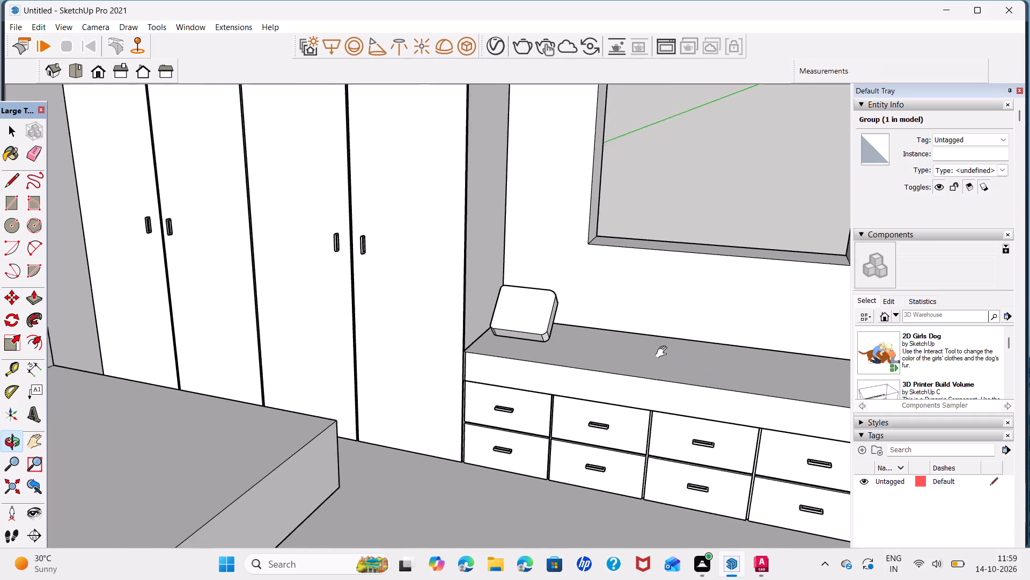
middle_drag(664, 352, 641, 346)
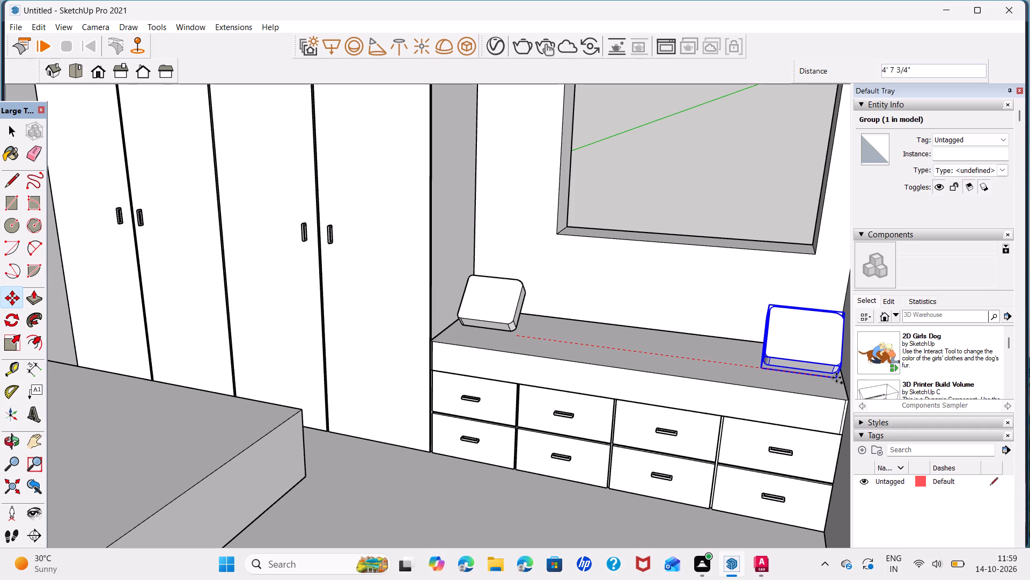
click(836, 378)
scroll(464, 385, down, 2)
key(space)
Deselect the copy and examine the placement of both cushion blocks on the drawer cabinet from the front of the room.
scroll(464, 385, down, 8)
middle_drag(481, 404, 481, 408)
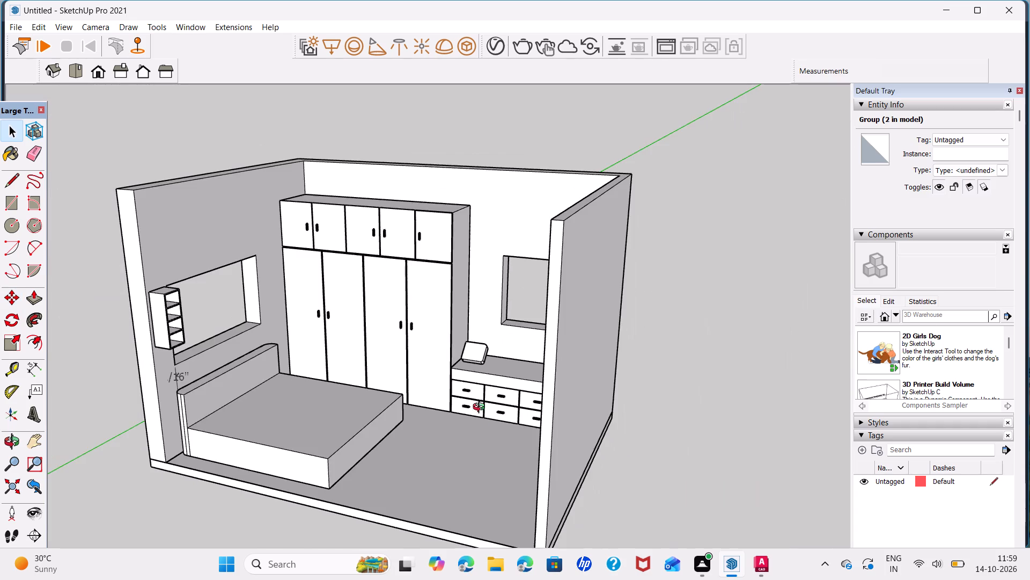
middle_drag(481, 408, 582, 418)
click(699, 415)
scroll(438, 410, down, 3)
scroll(491, 425, up, 2)
middle_drag(491, 425, 525, 413)
scroll(518, 416, up, 3)
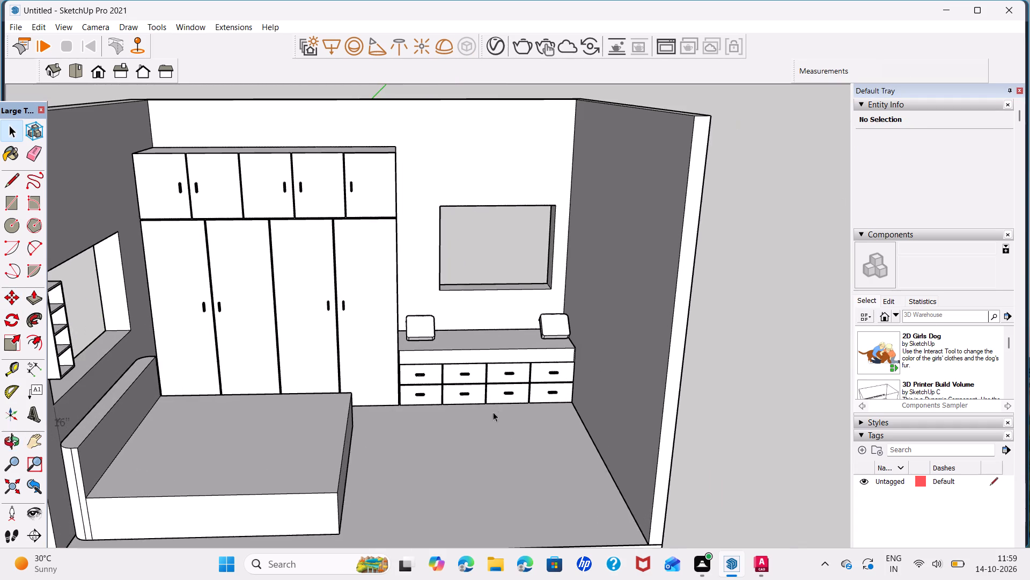
middle_drag(528, 433, 501, 414)
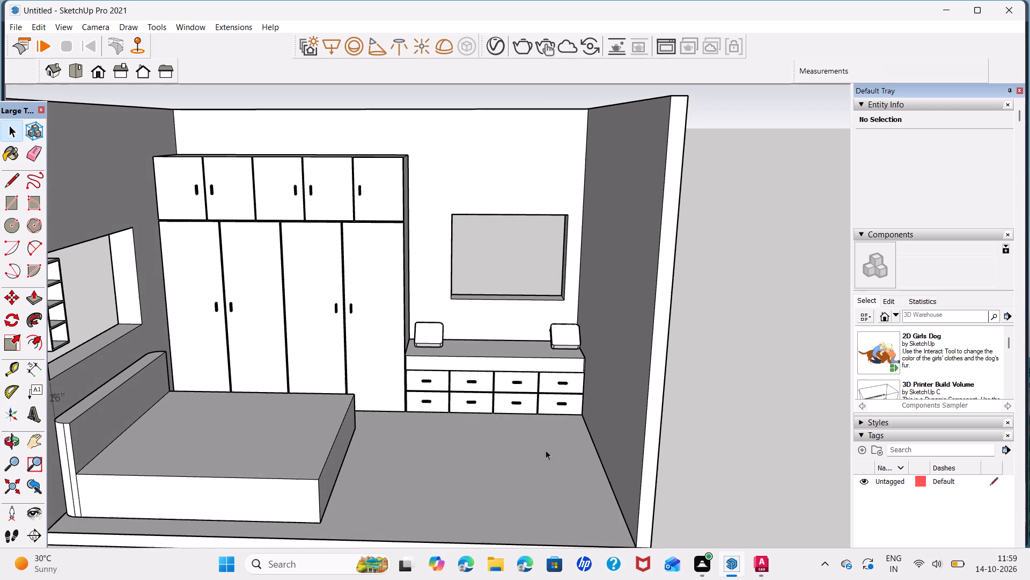
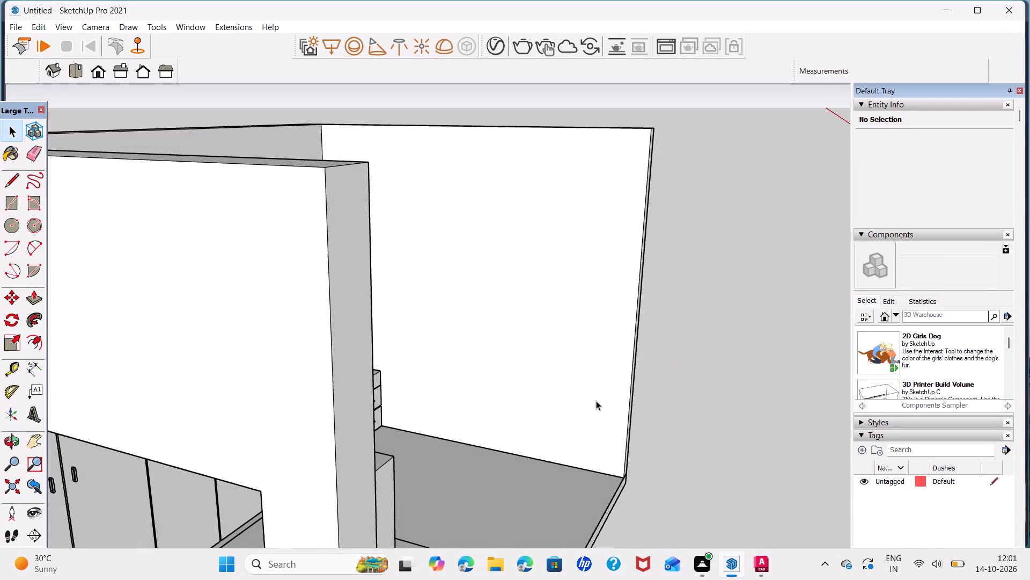
Open the floor slab group for editing and push/pull its front edge face outward by 4 inches.
scroll(526, 409, down, 6)
middle_drag(548, 408, 260, 398)
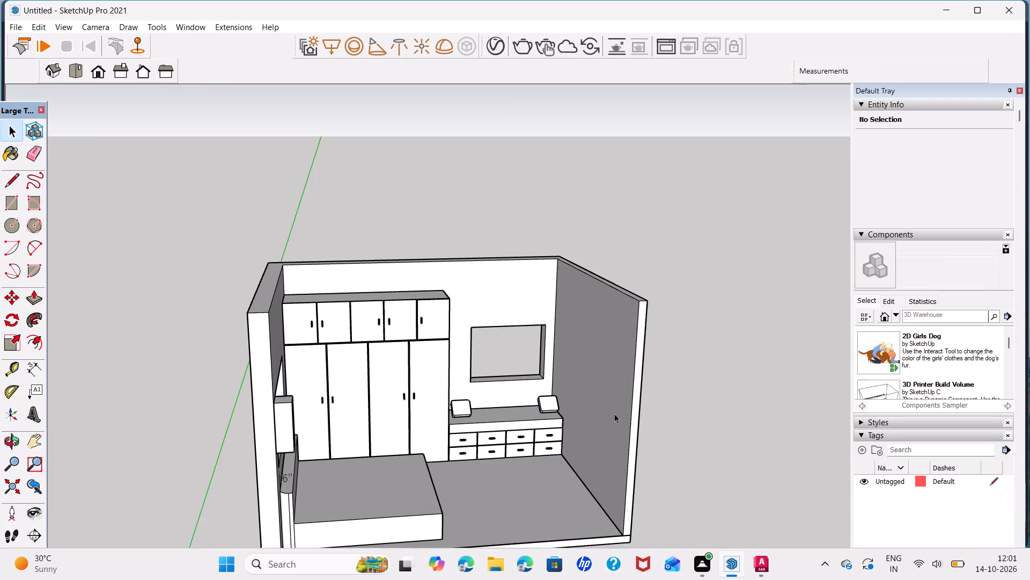
scroll(614, 414, down, 4)
middle_drag(562, 438, 455, 394)
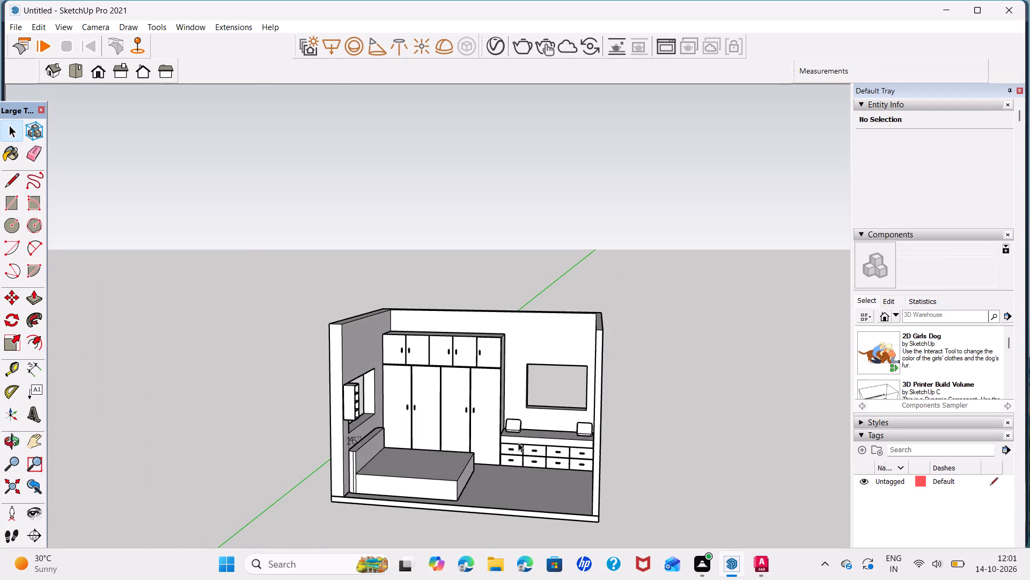
shift+middle_drag(518, 443, 607, 309)
scroll(438, 332, up, 6)
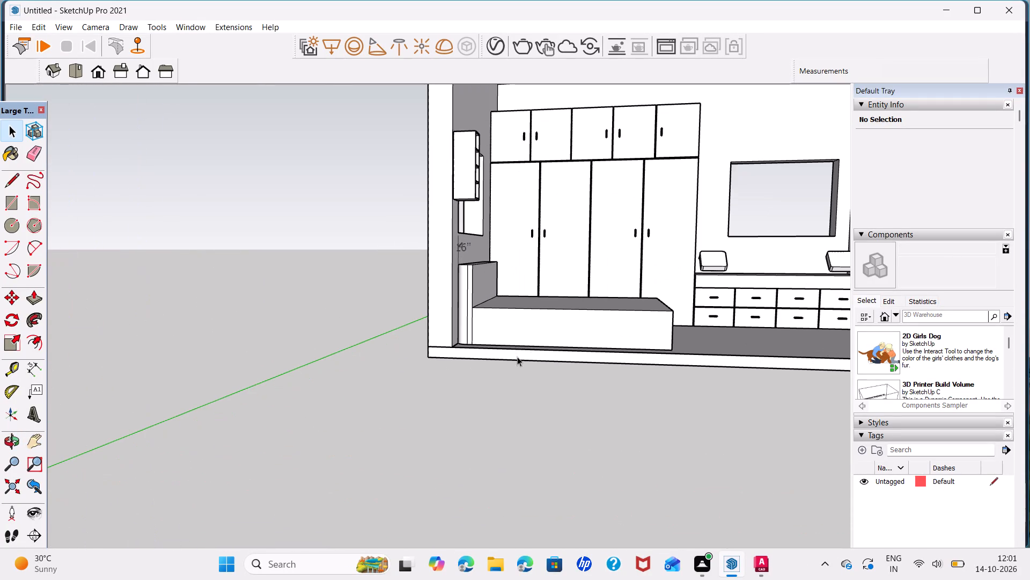
triple_click(517, 357)
click(523, 354)
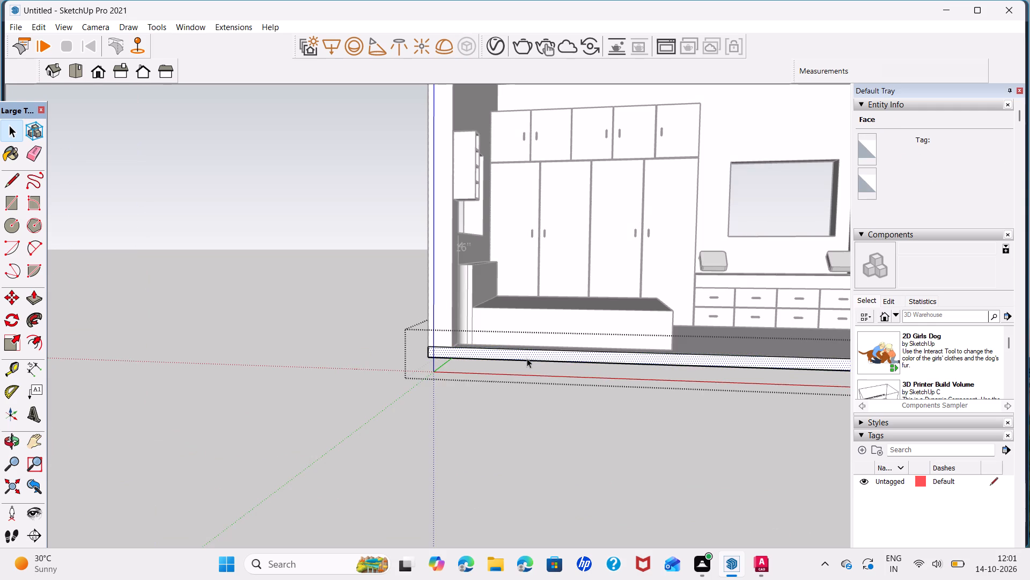
key(p)
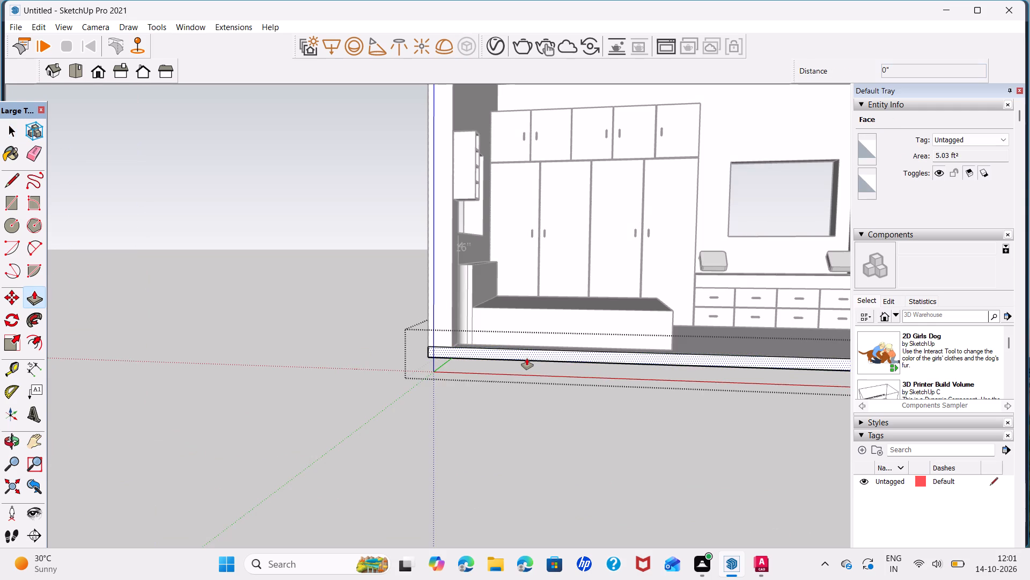
click(527, 358)
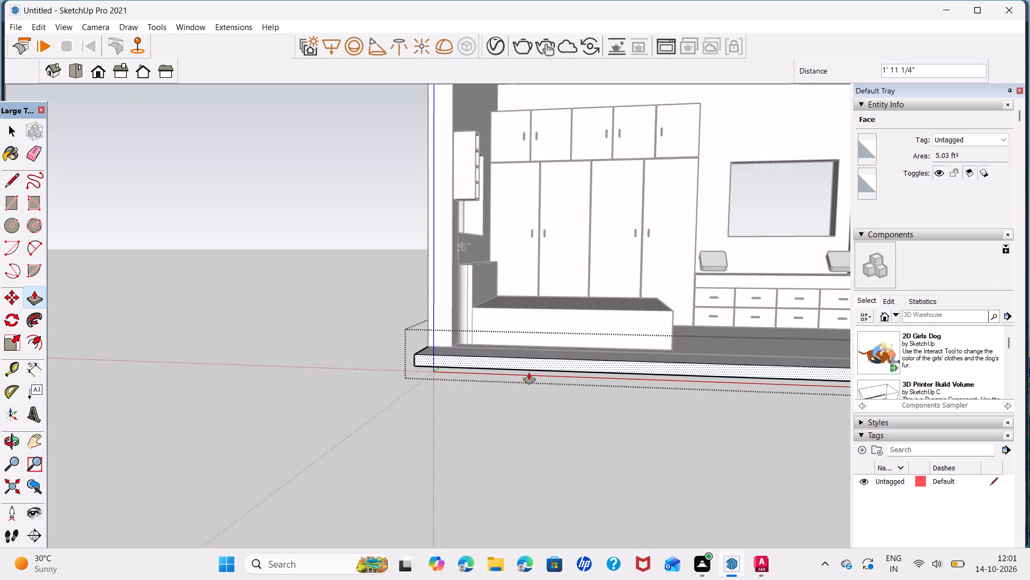
key(4)
key(Return)
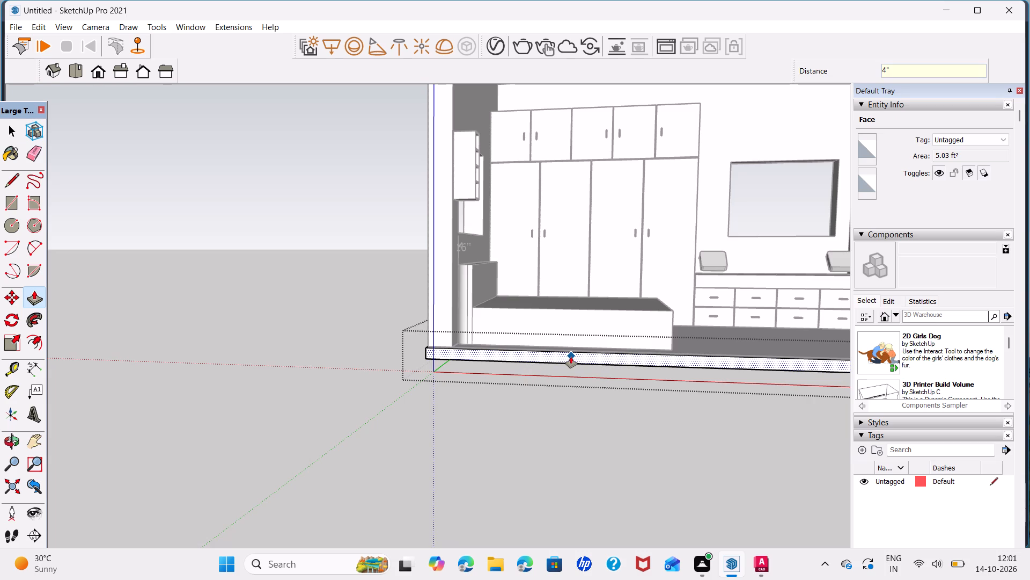
key(space)
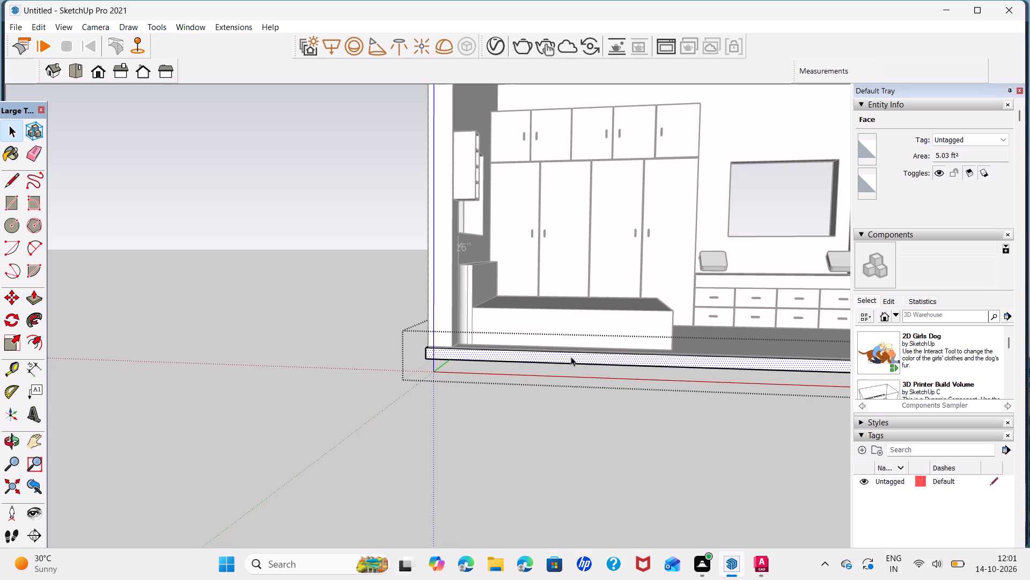
Extend the floor slab's front edge face outward by a further 4'4" with Push/Pull.
key(p)
click(575, 359)
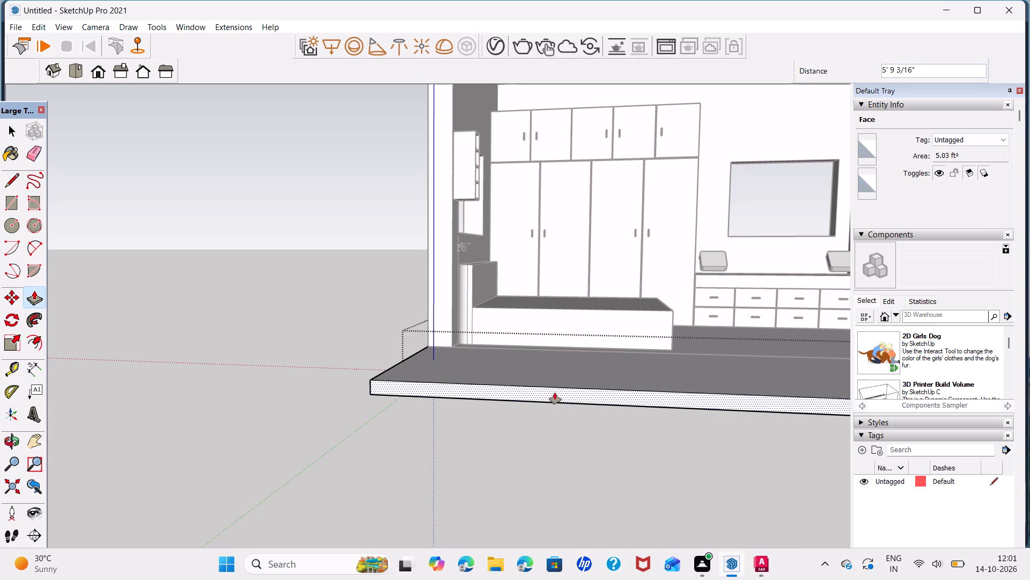
text(4'4)
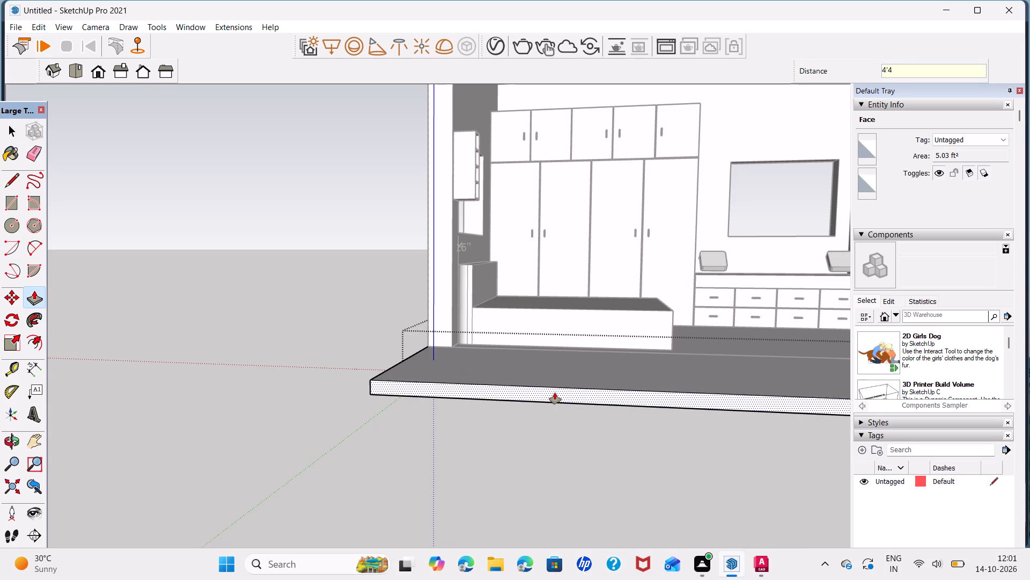
key(Return)
key(space)
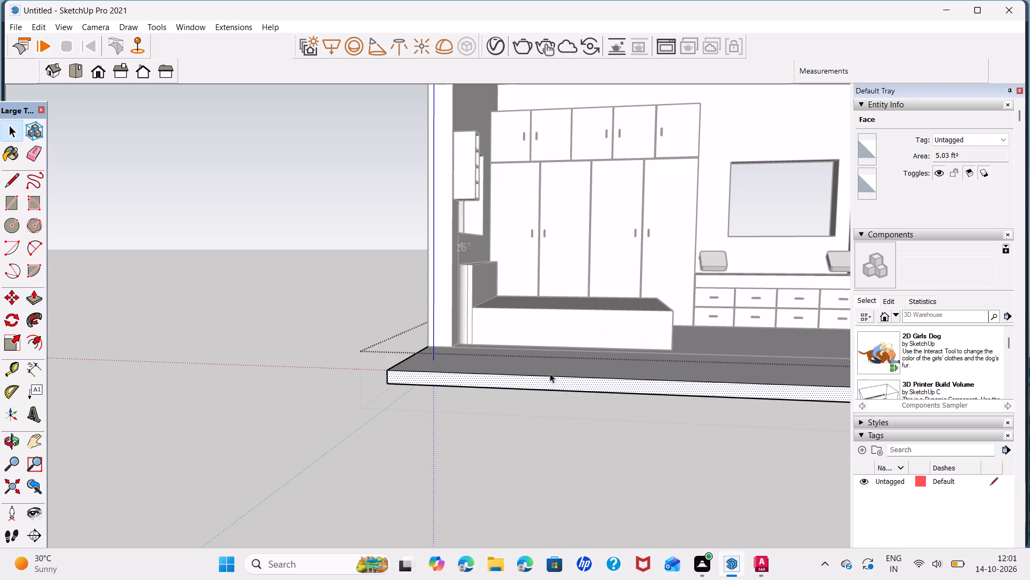
Leave the slab group and draw a rectangle covering the extended floor strip, from its inner wall corner to the opposite outer corner.
middle_drag(550, 373, 544, 491)
scroll(560, 480, down, 2)
middle_drag(652, 455, 680, 479)
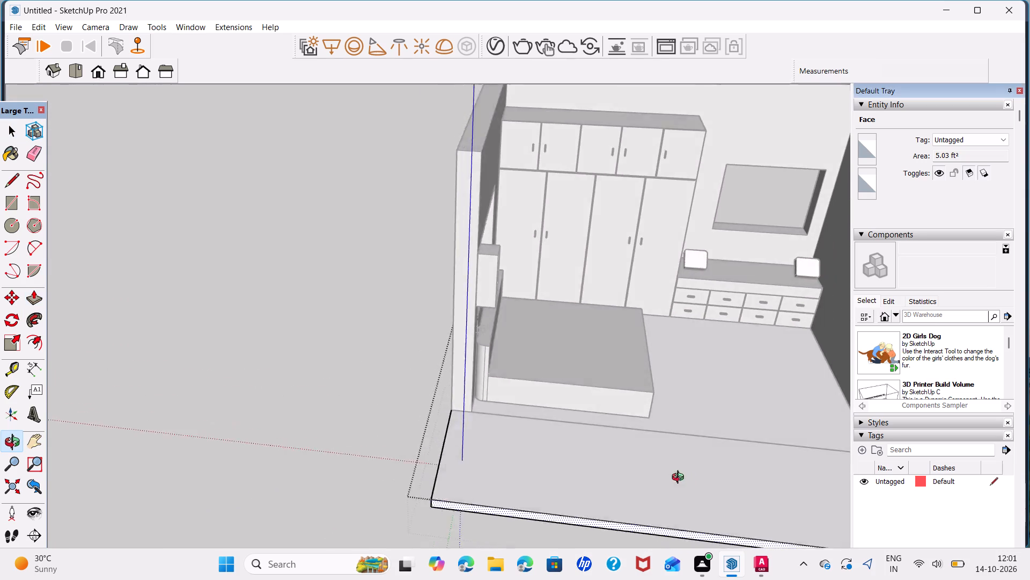
middle_drag(680, 479, 740, 489)
shift+middle_drag(716, 451, 681, 331)
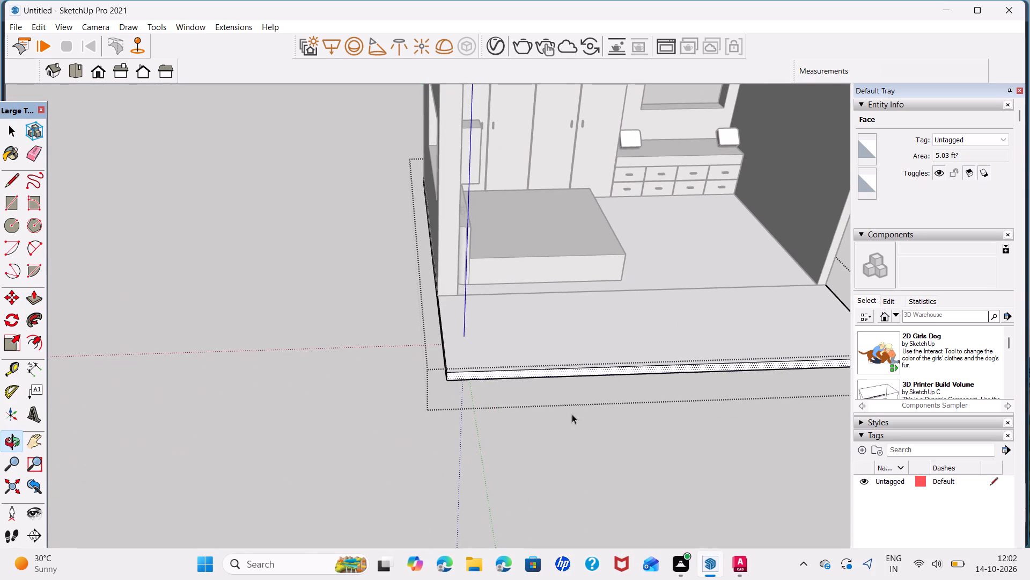
click(566, 448)
middle_drag(553, 312, 524, 405)
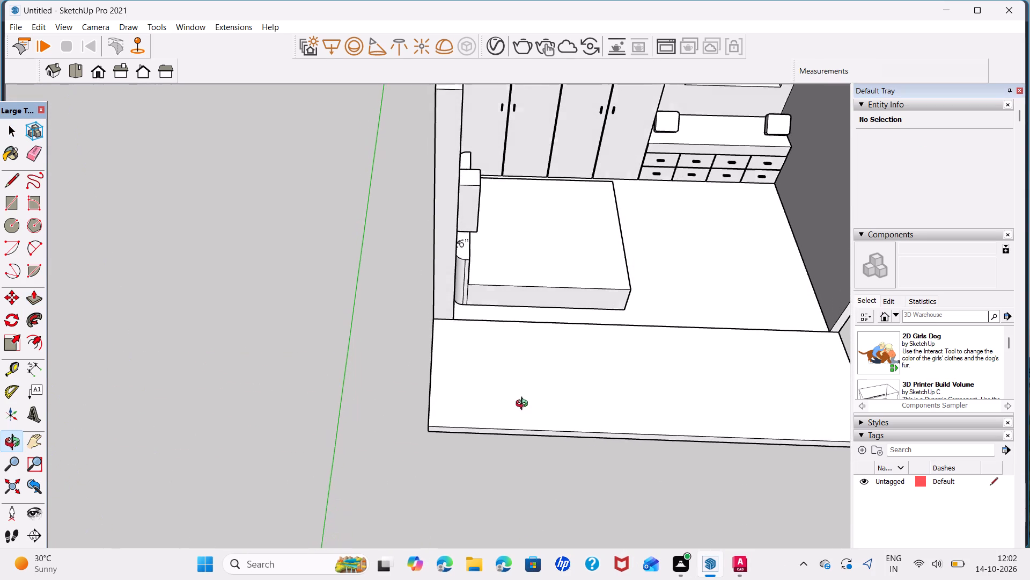
middle_drag(524, 405, 524, 411)
scroll(442, 340, up, 1)
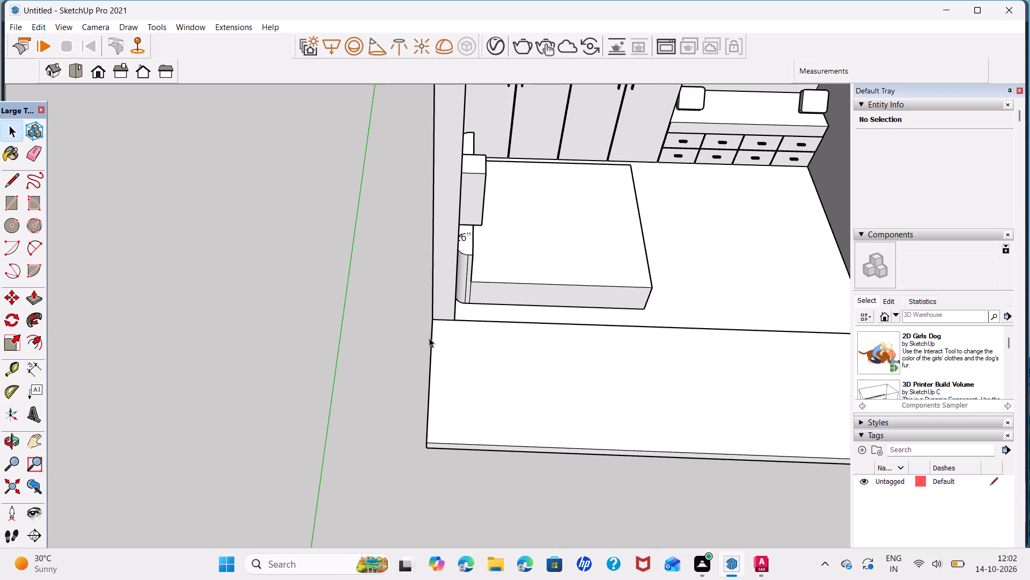
key(r)
click(435, 321)
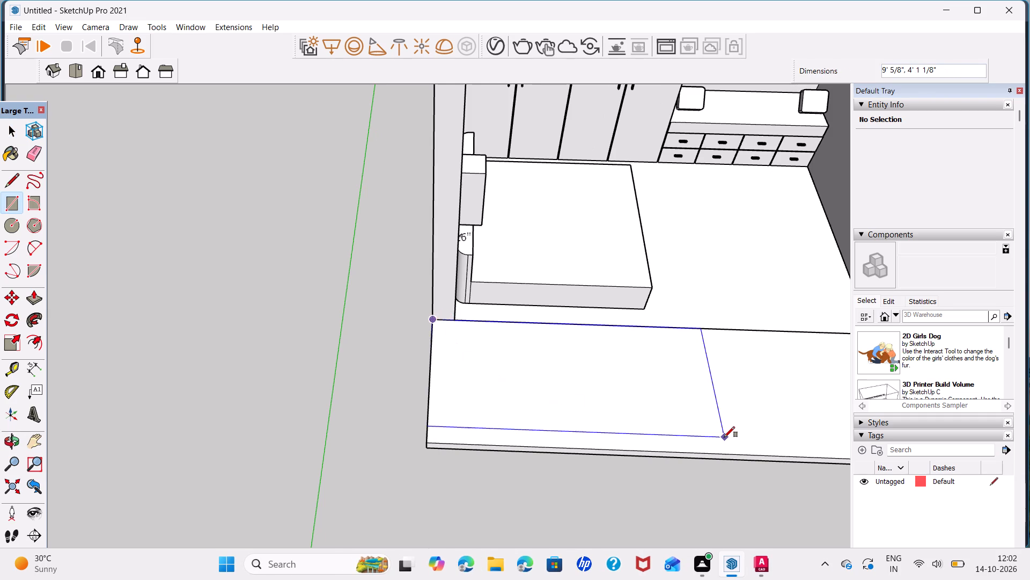
scroll(724, 437, down, 1)
middle_drag(724, 437, 613, 405)
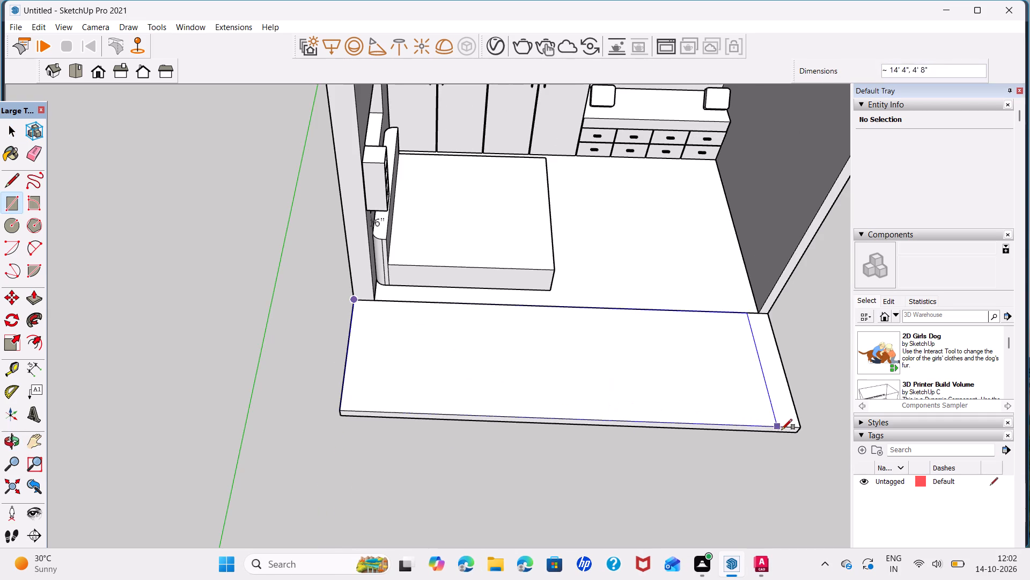
click(798, 426)
key(space)
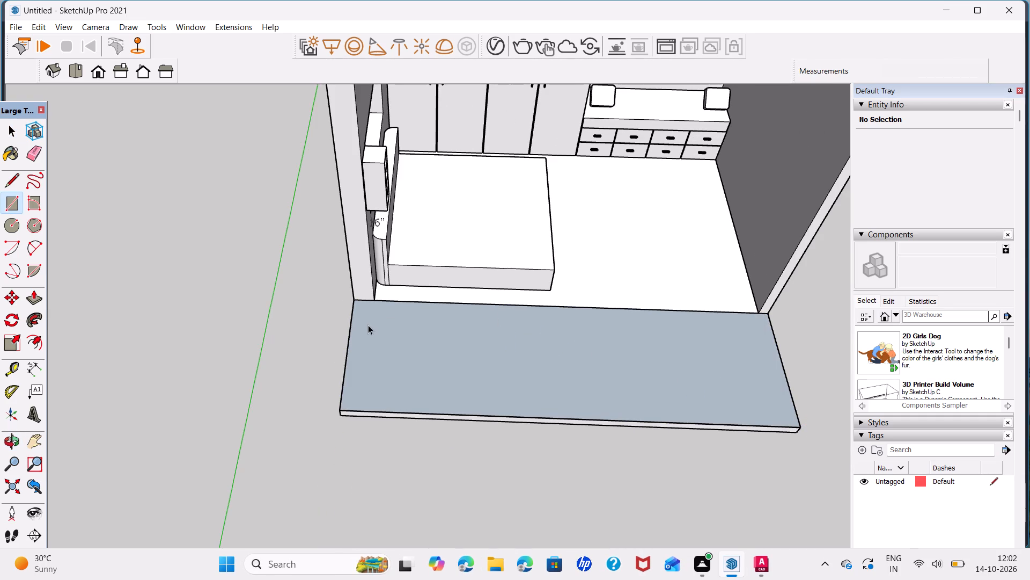
Reverse the new rectangle's face so its front side points up.
right_click(377, 337)
click(469, 237)
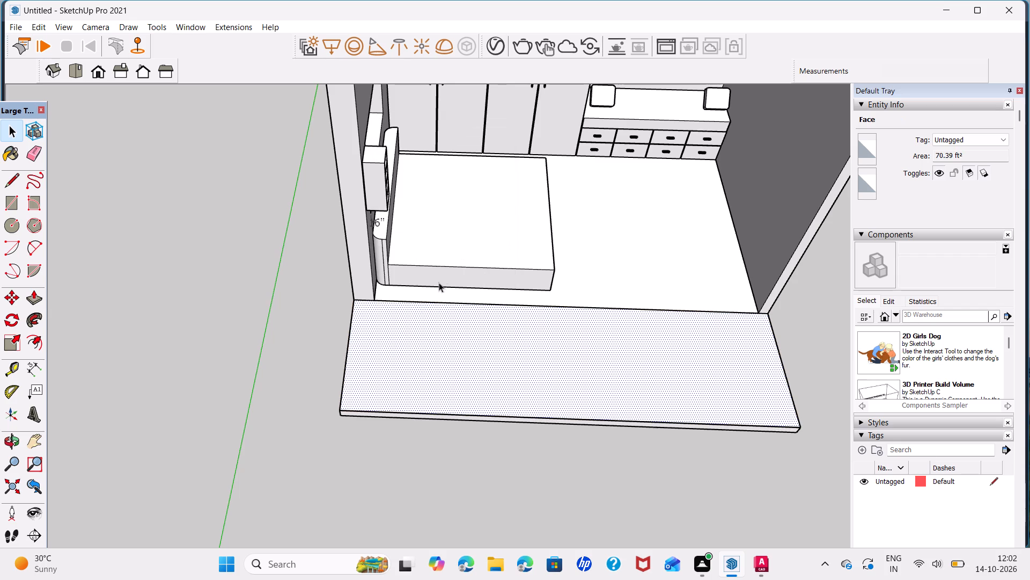
Offset the rectangle's outline inward by 4 inches.
click(31, 340)
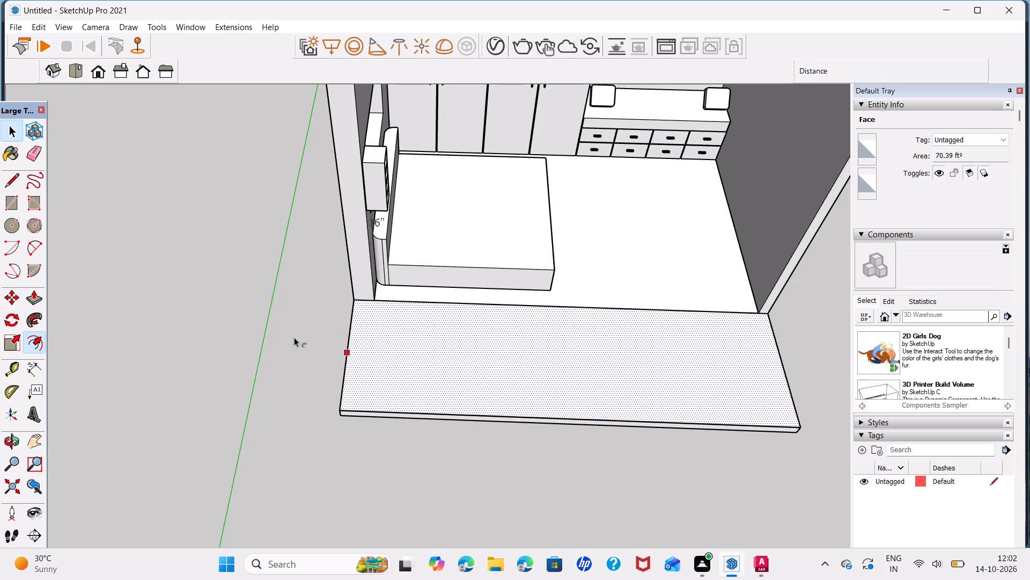
click(354, 332)
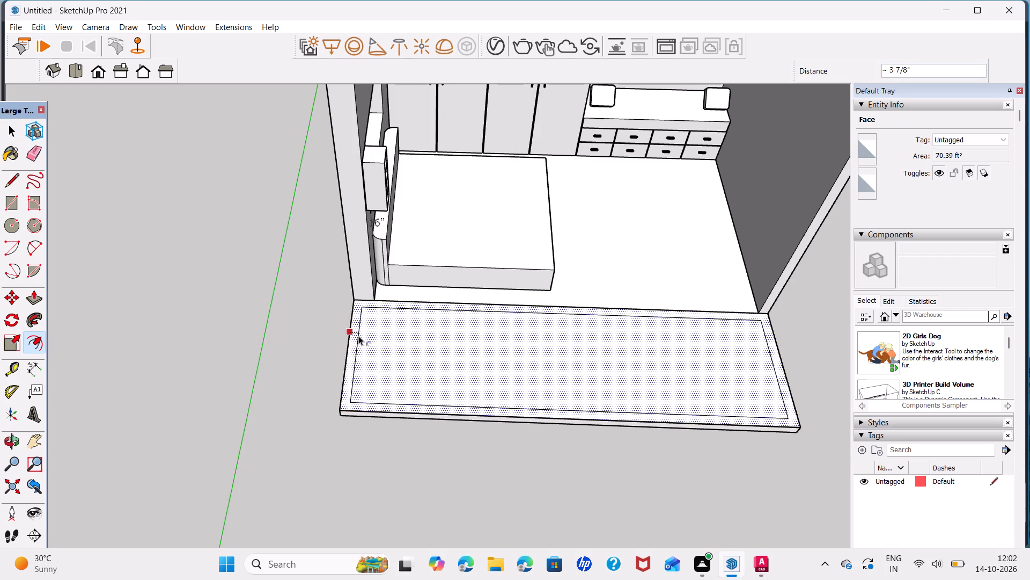
key(4)
key(Return)
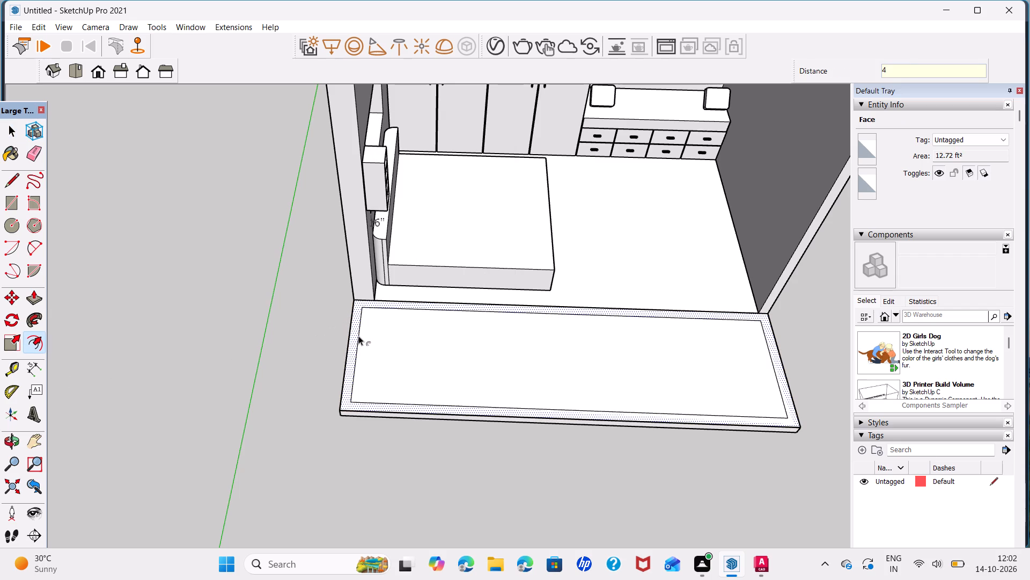
key(space)
Move the inner outline's short edge on the bed's headboard side inward by 5 inches.
click(359, 348)
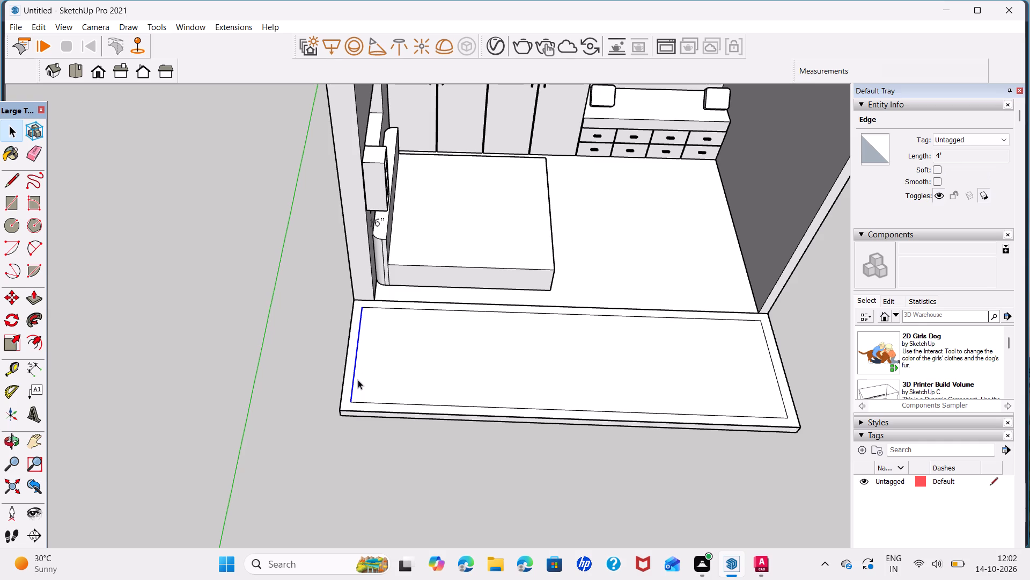
key(m)
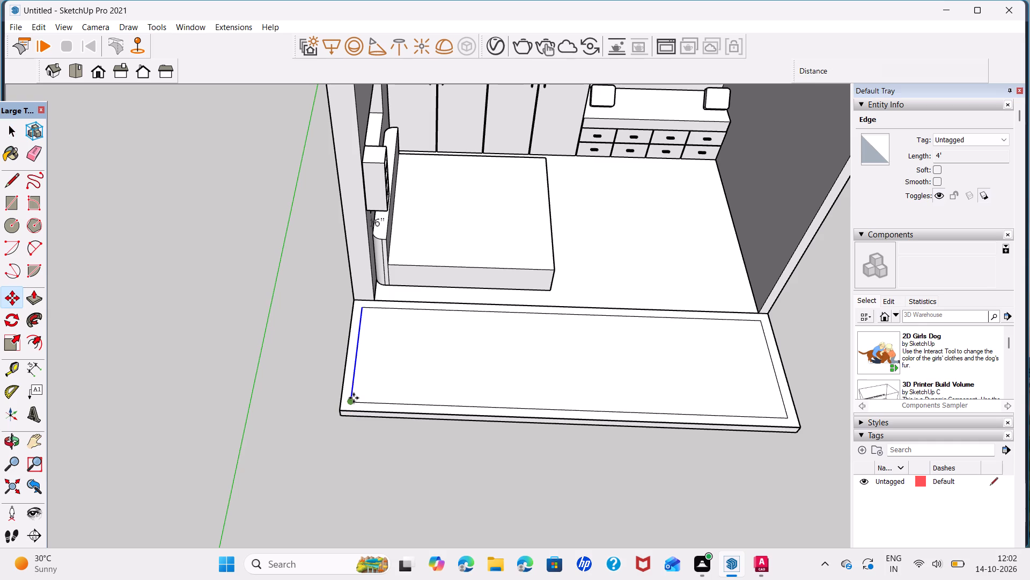
click(354, 401)
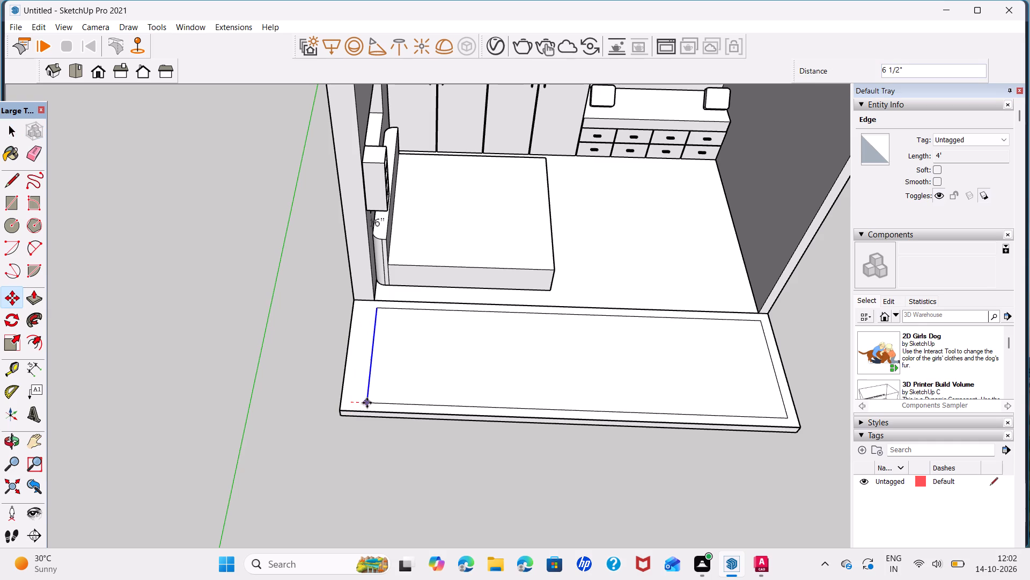
key(5)
key(Return)
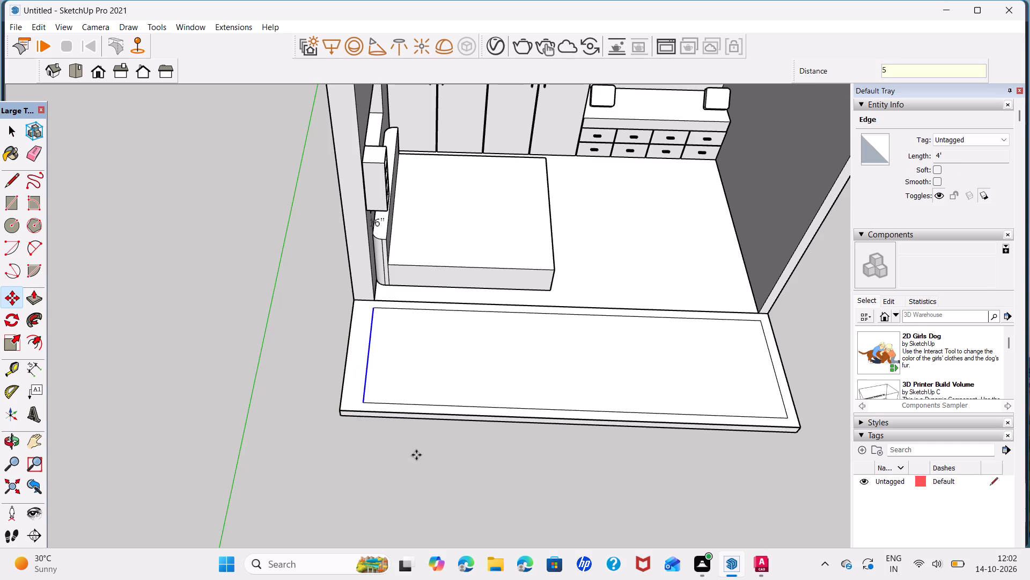
key(space)
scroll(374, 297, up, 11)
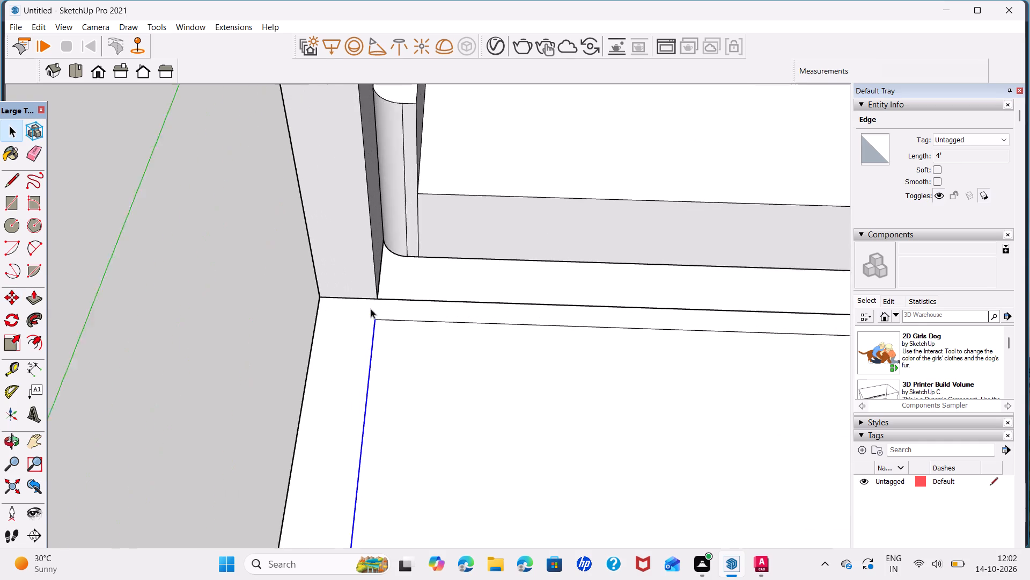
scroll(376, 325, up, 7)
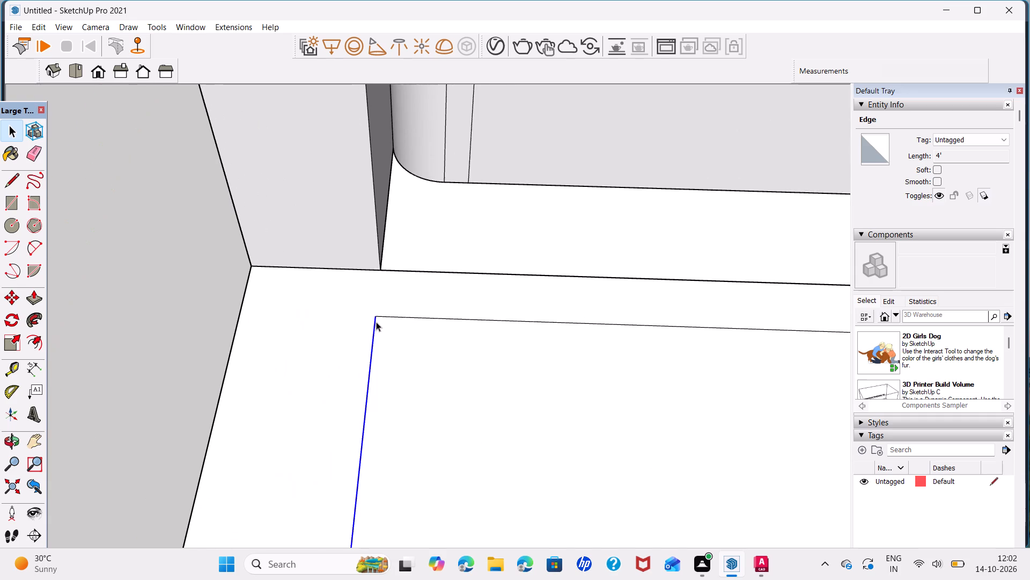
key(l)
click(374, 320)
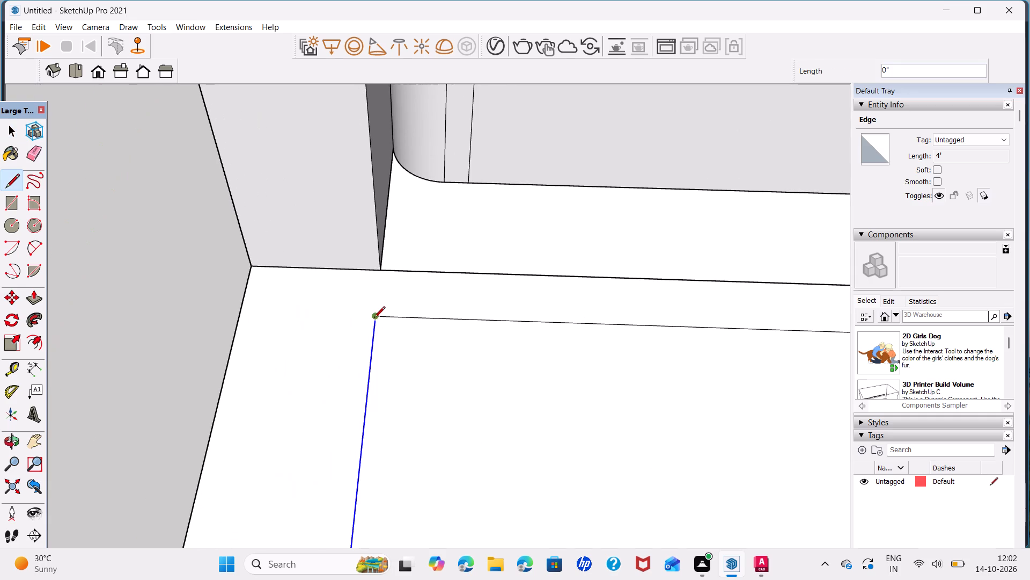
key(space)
Copy the inner outline's short edge on the headboard side 7'9" along the floor strip as a divider line.
scroll(397, 317, down, 13)
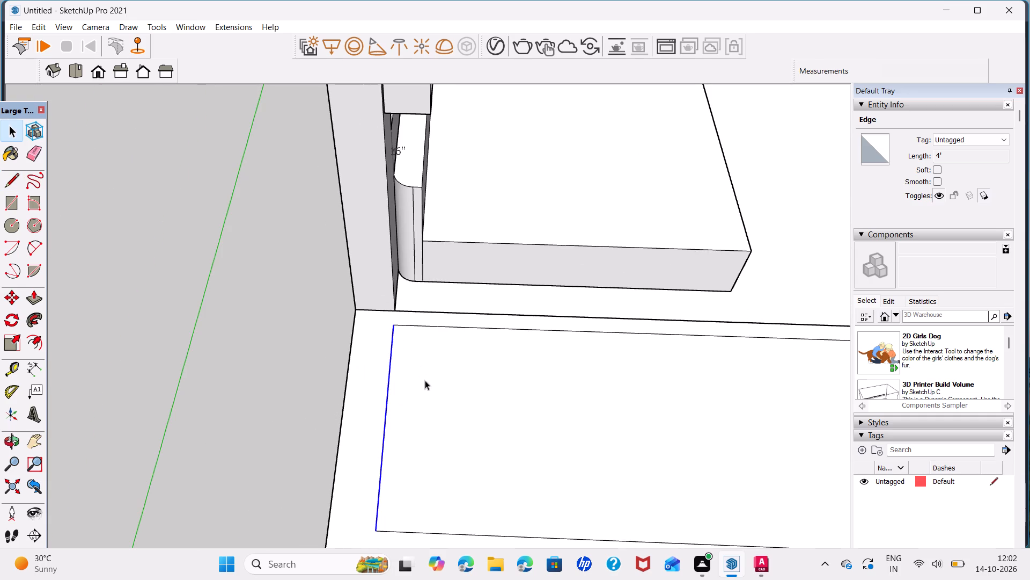
middle_drag(458, 403, 451, 329)
scroll(451, 329, down, 7)
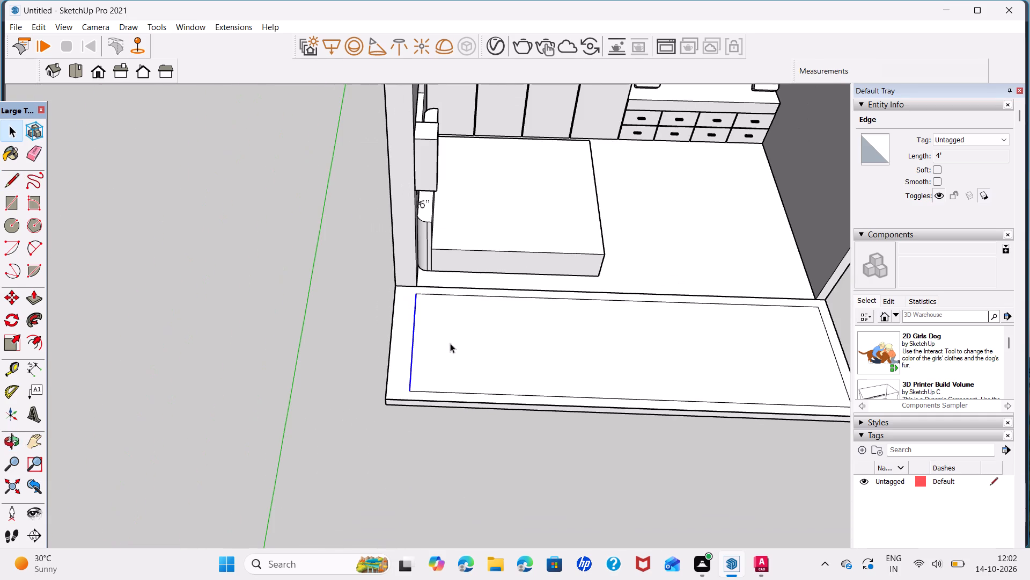
middle_drag(475, 335, 356, 335)
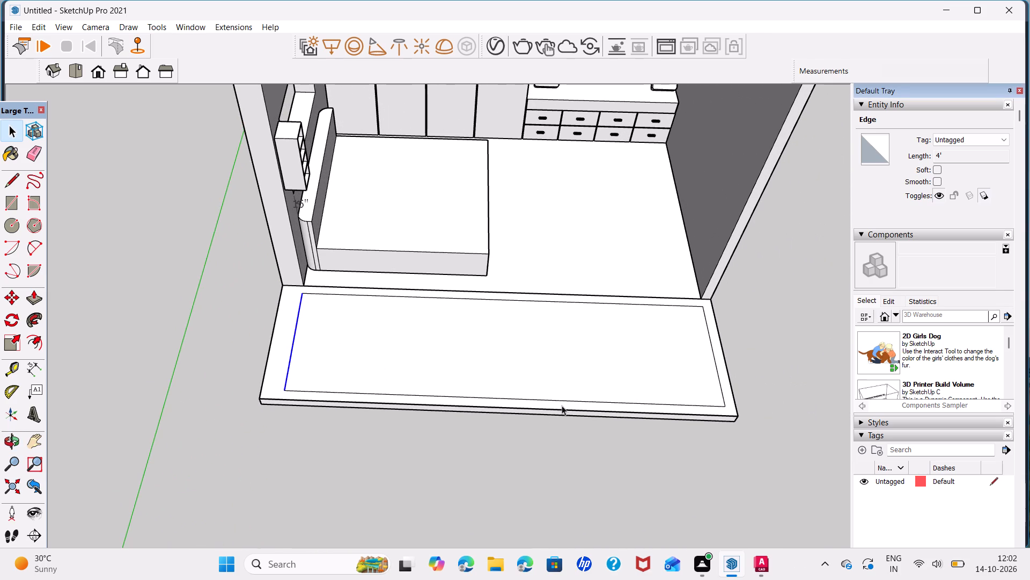
click(285, 389)
click(284, 386)
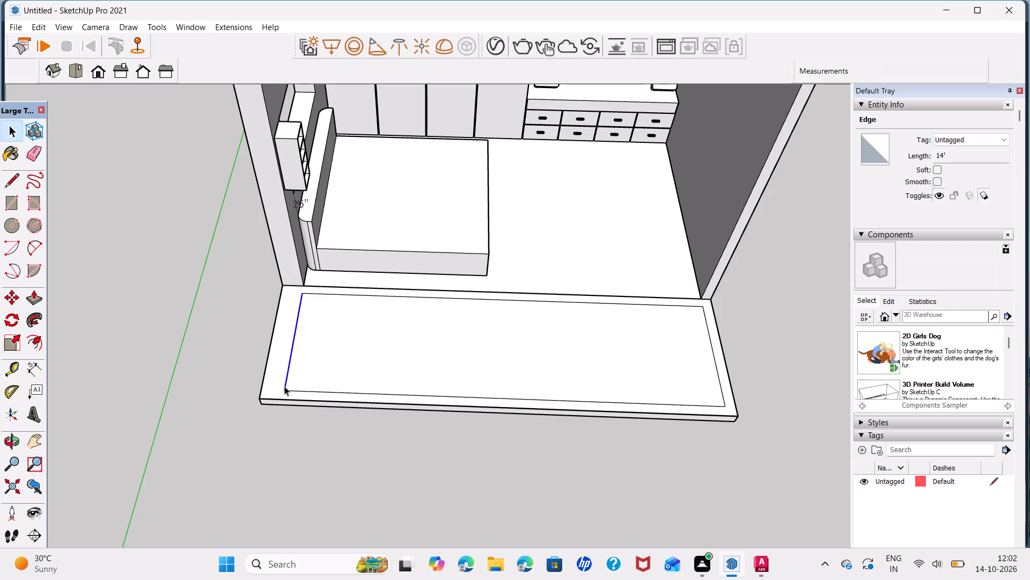
key(m)
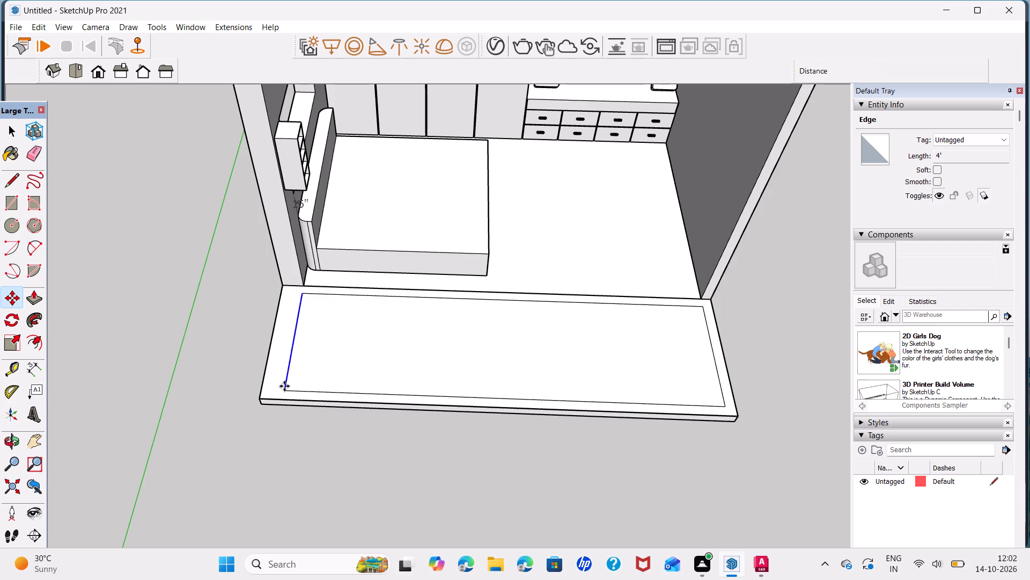
click(284, 387)
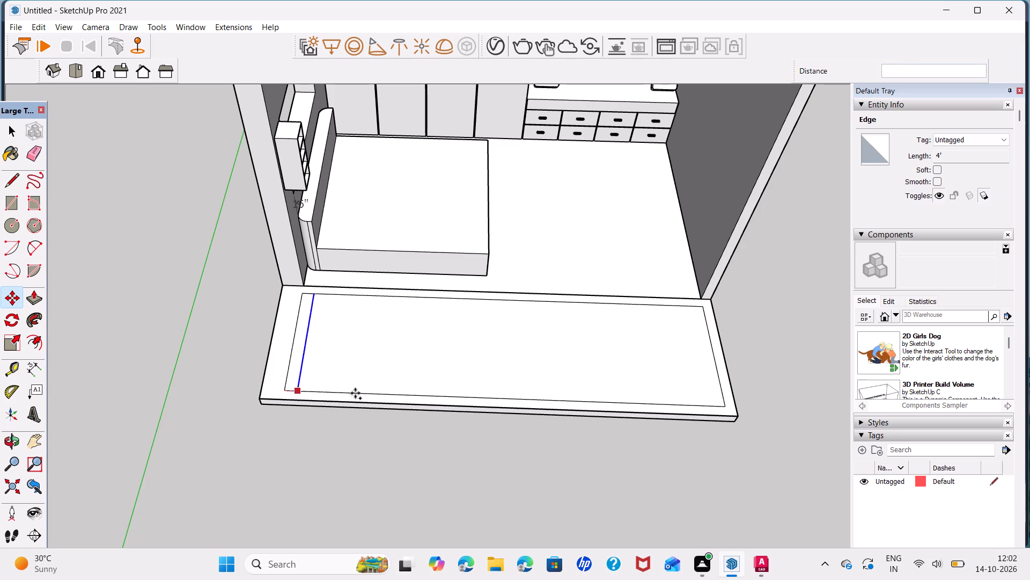
key(7)
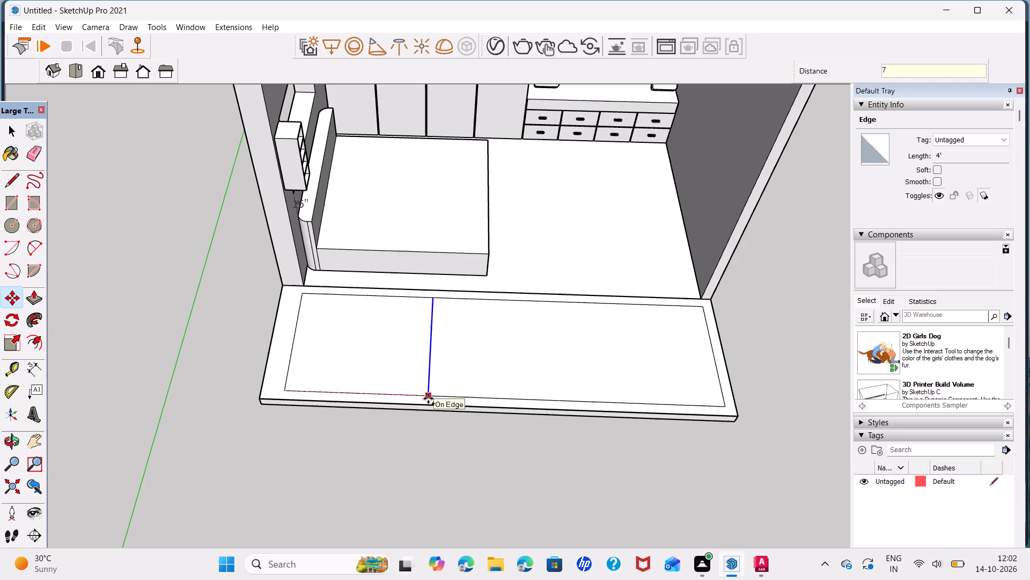
text('9)
key(Return)
key(space)
Copy the divider line 4 inches further away from the headboard side.
scroll(614, 412, up, 1)
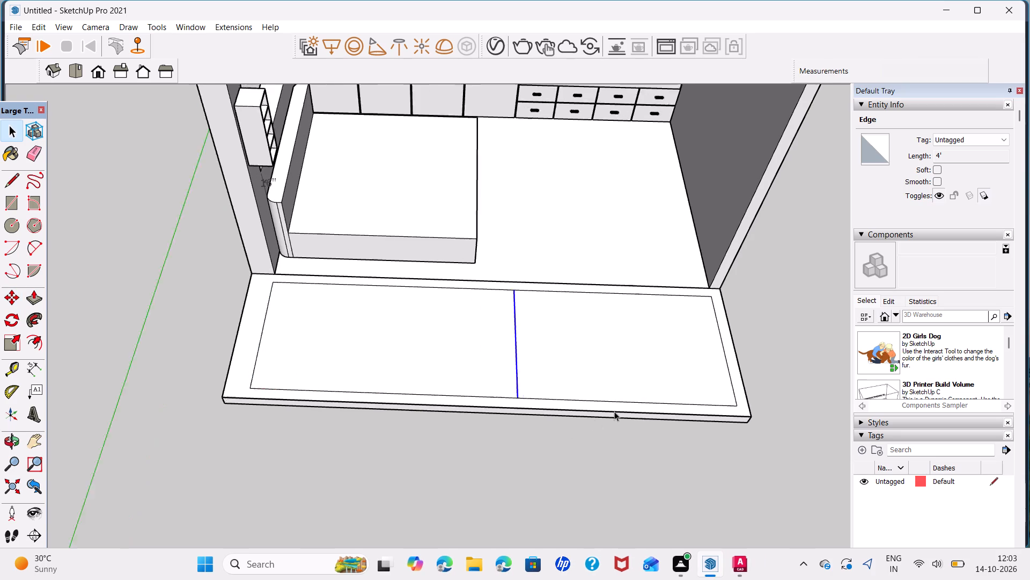
scroll(614, 411, up, 2)
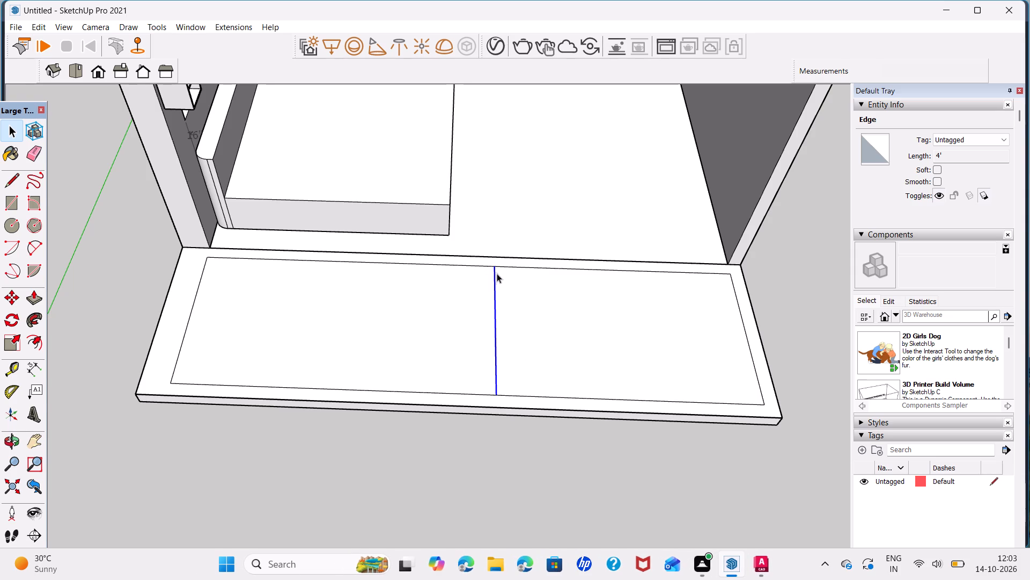
scroll(495, 277, up, 3)
click(495, 278)
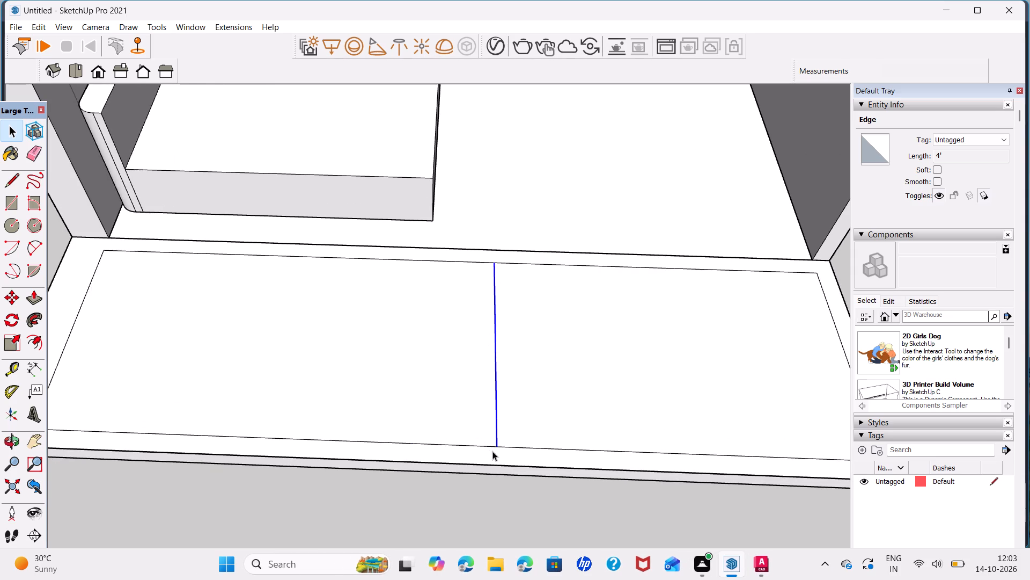
key(m)
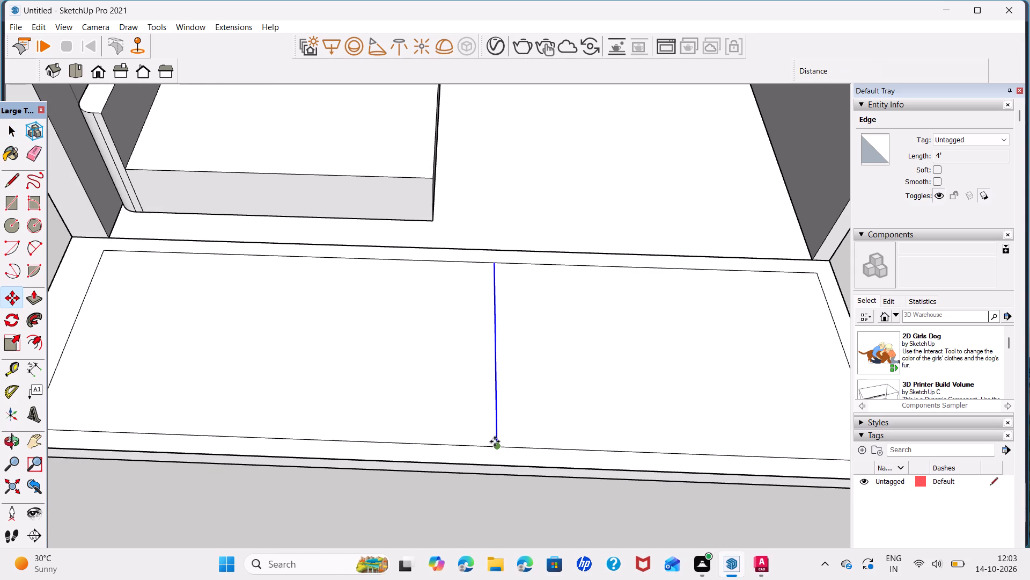
click(496, 443)
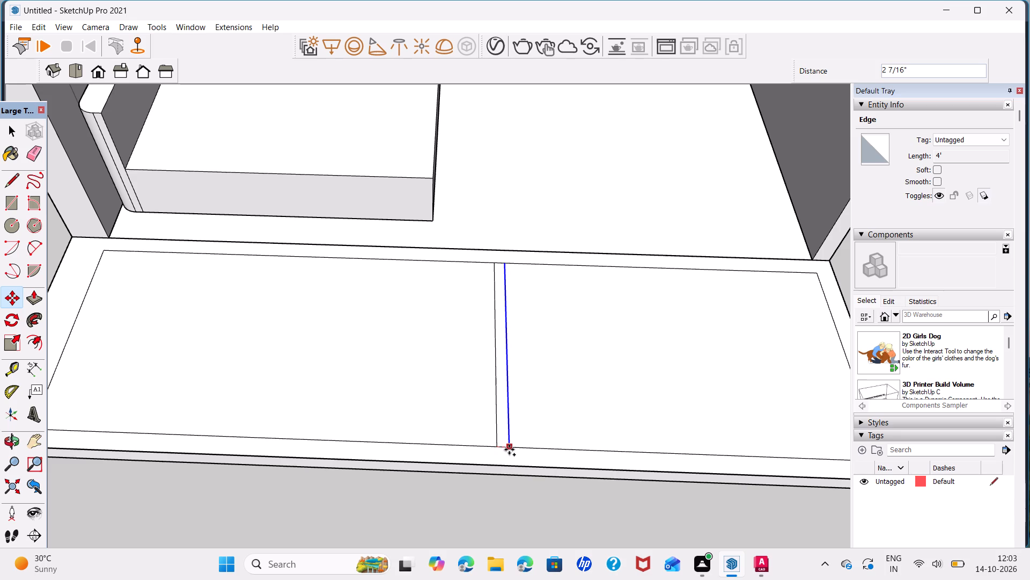
key(4)
key(Return)
key(space)
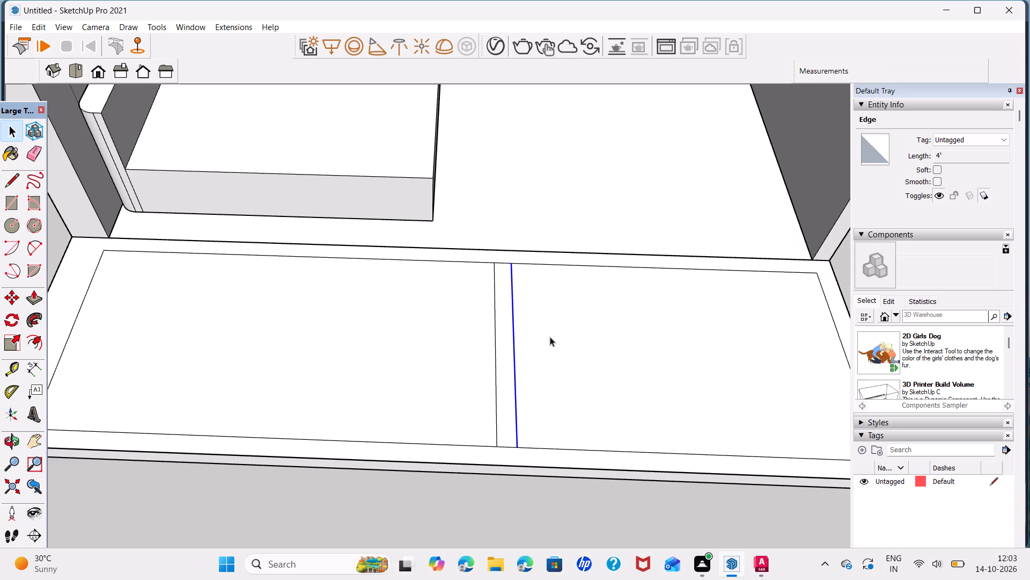
Draw two 4-inch lines extending both dividers from the inner outline to the strip's room-side edge.
scroll(525, 254, up, 3)
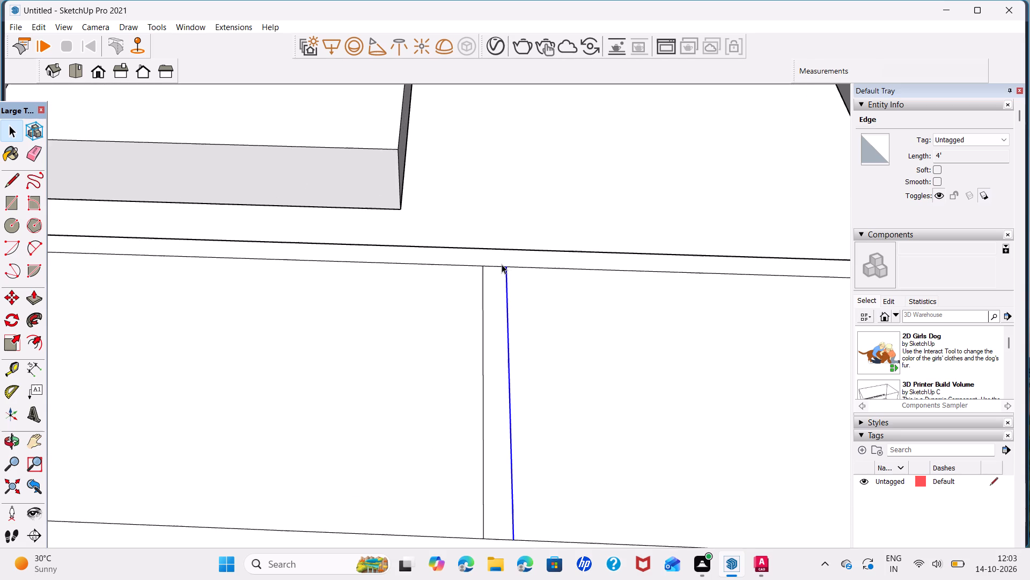
key(l)
click(507, 269)
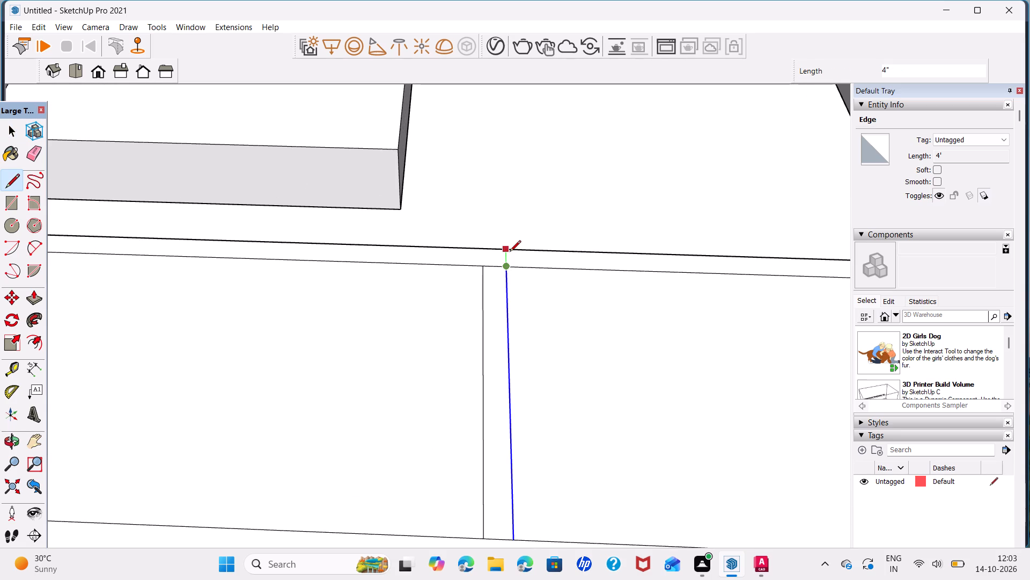
click(510, 252)
click(484, 267)
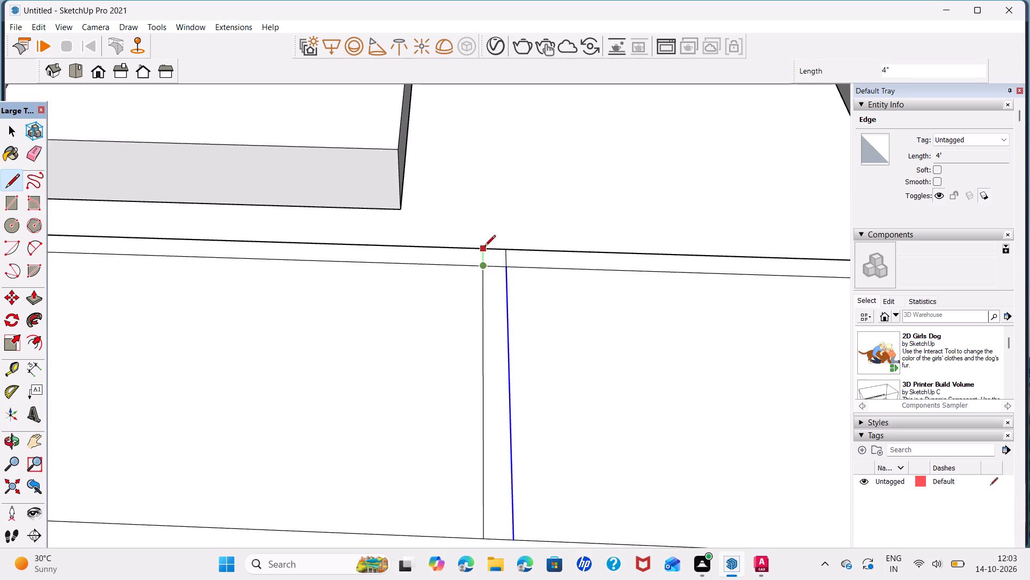
click(484, 247)
key(space)
Delete the inner outline segment between the dividers' room-side ends and the first divider's 4-inch extension.
scroll(546, 303, down, 3)
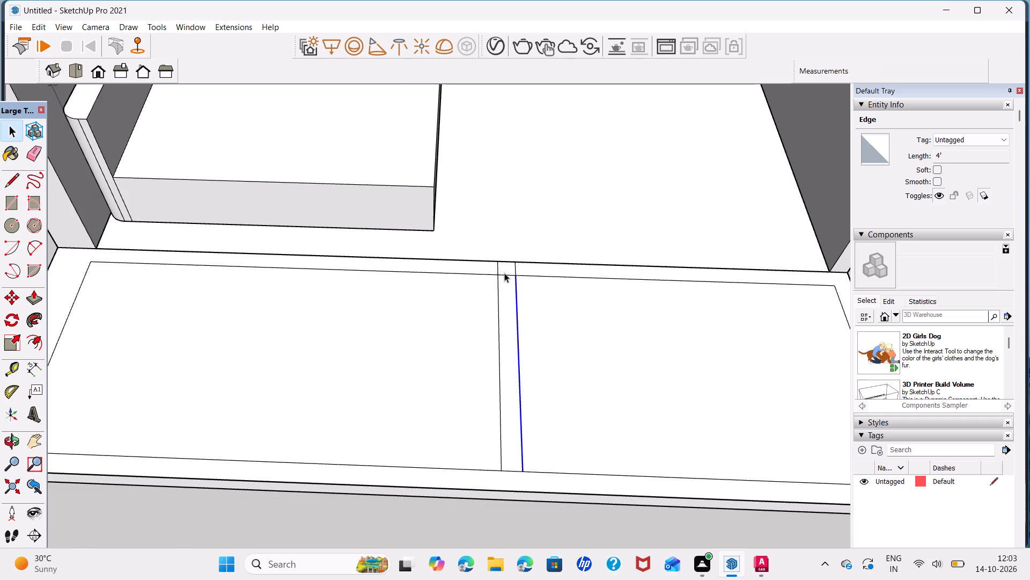
click(504, 273)
key(Delete)
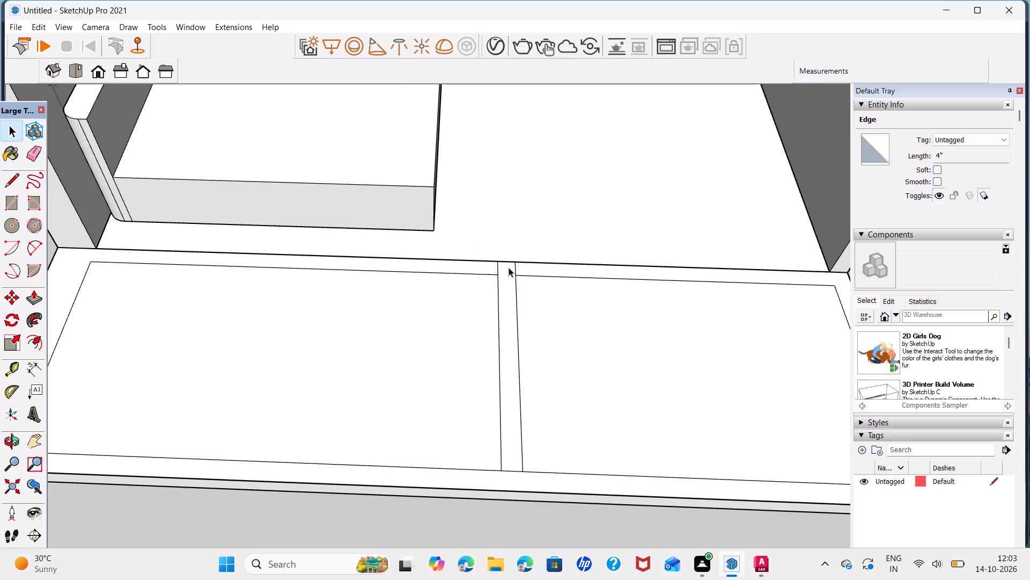
click(497, 267)
key(Delete)
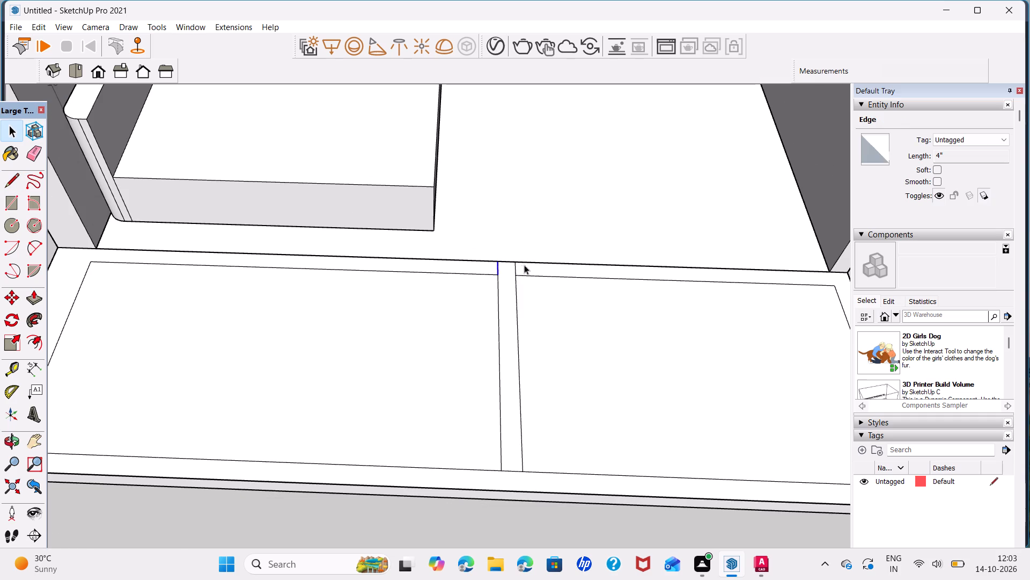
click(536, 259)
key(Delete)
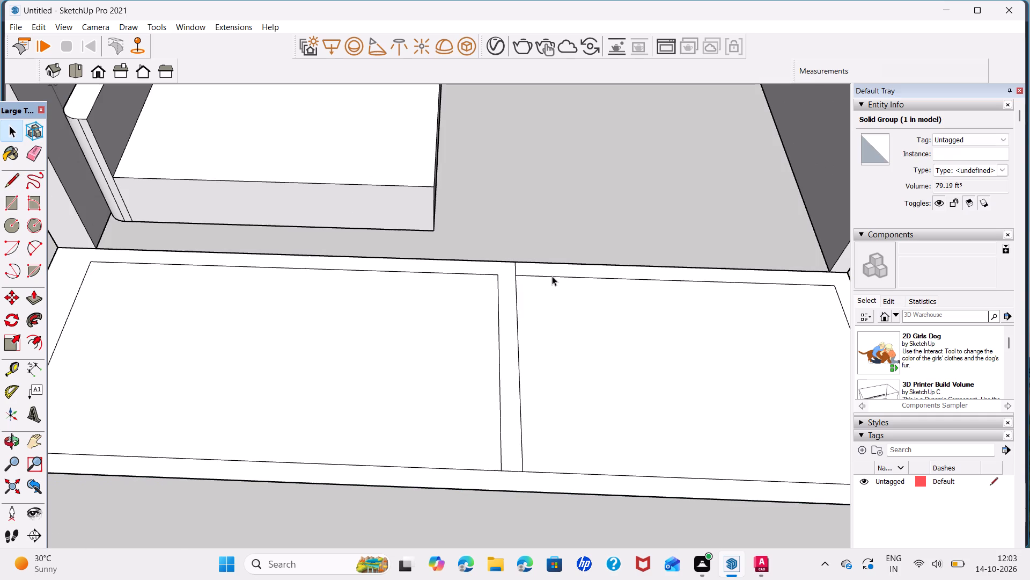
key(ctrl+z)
Delete the inner outline's room-side long edge between the second divider and the far short edge.
click(553, 276)
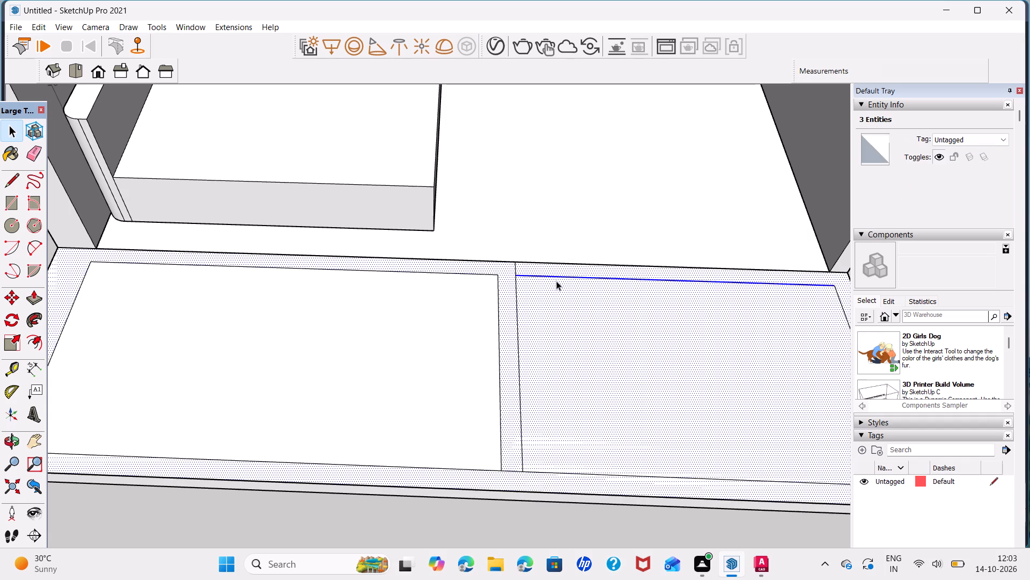
key(Delete)
Open the walls group, delete its floor-level edge across the room's open side, and leave the group.
scroll(666, 342, down, 3)
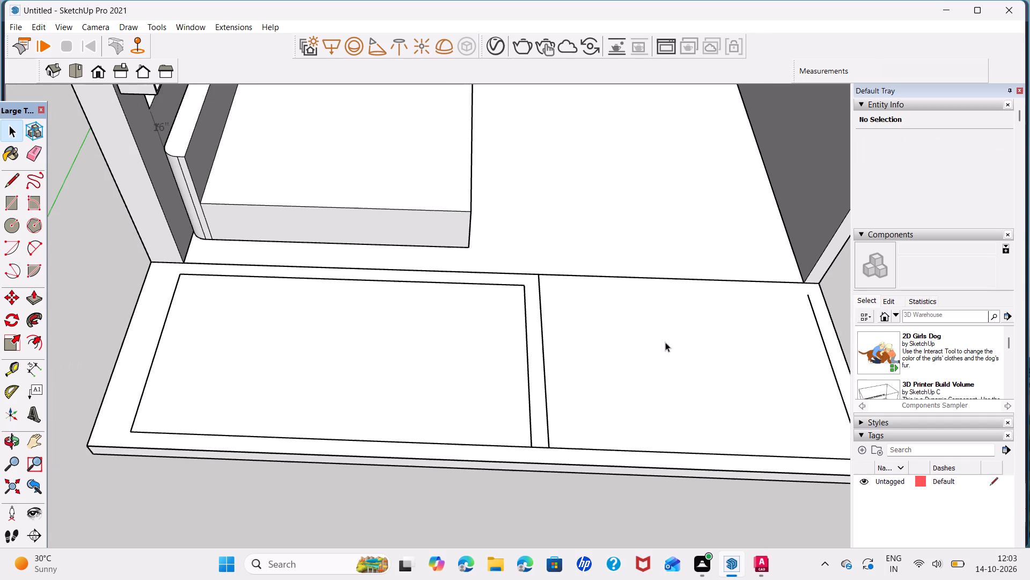
triple_click(776, 285)
click(776, 285)
triple_click(776, 287)
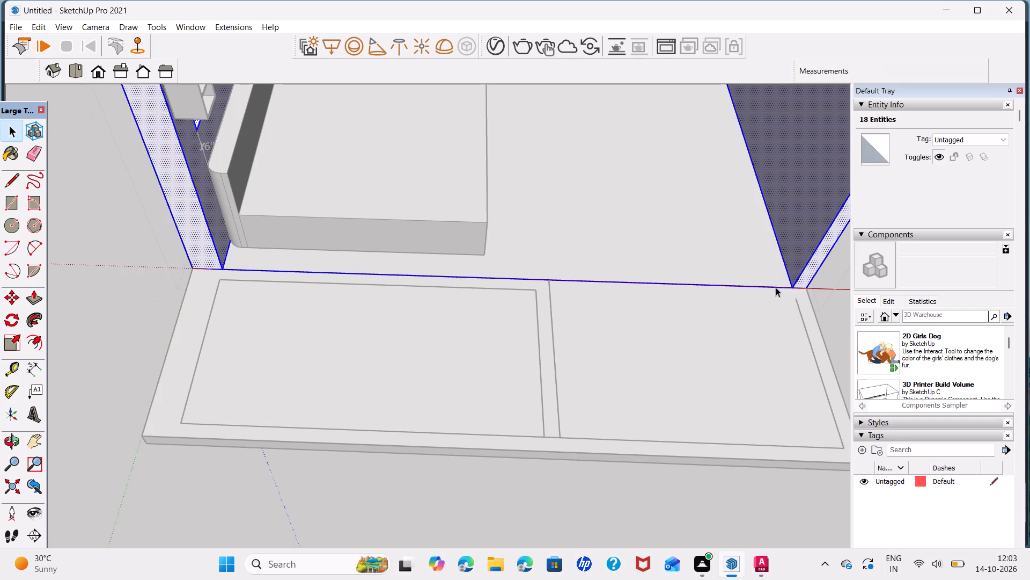
click(776, 287)
click(775, 289)
click(769, 289)
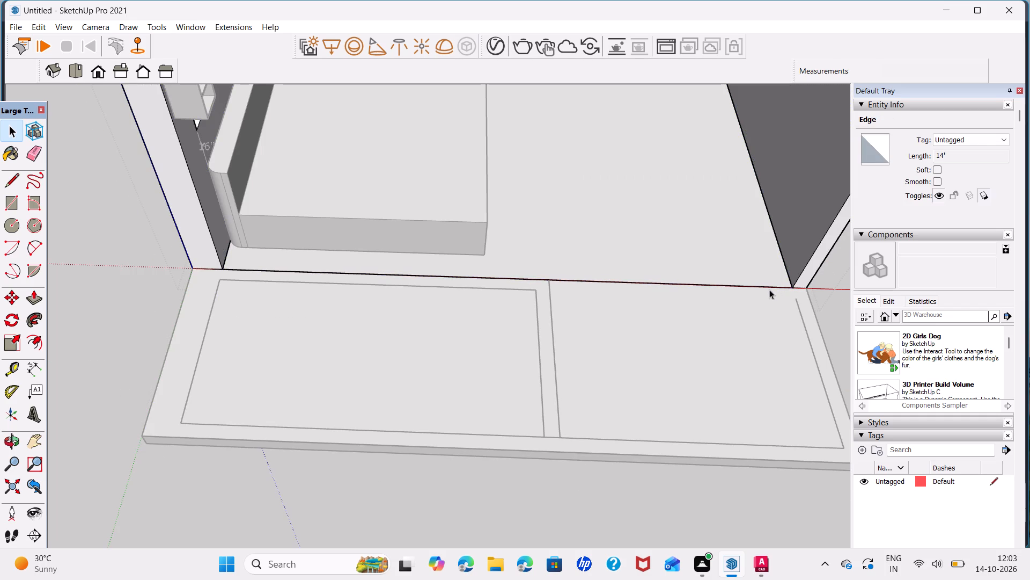
click(769, 287)
key(Delete)
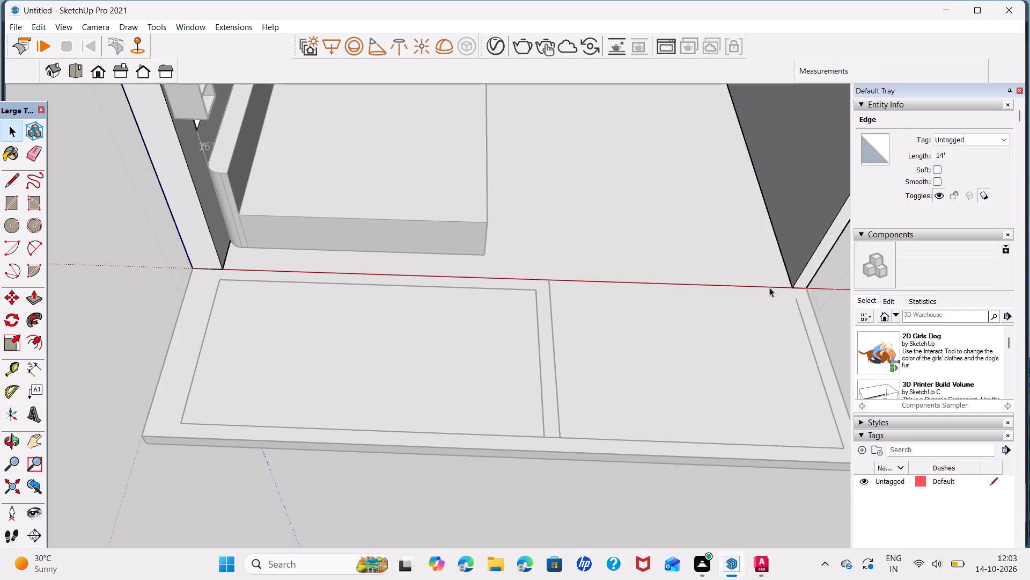
click(144, 286)
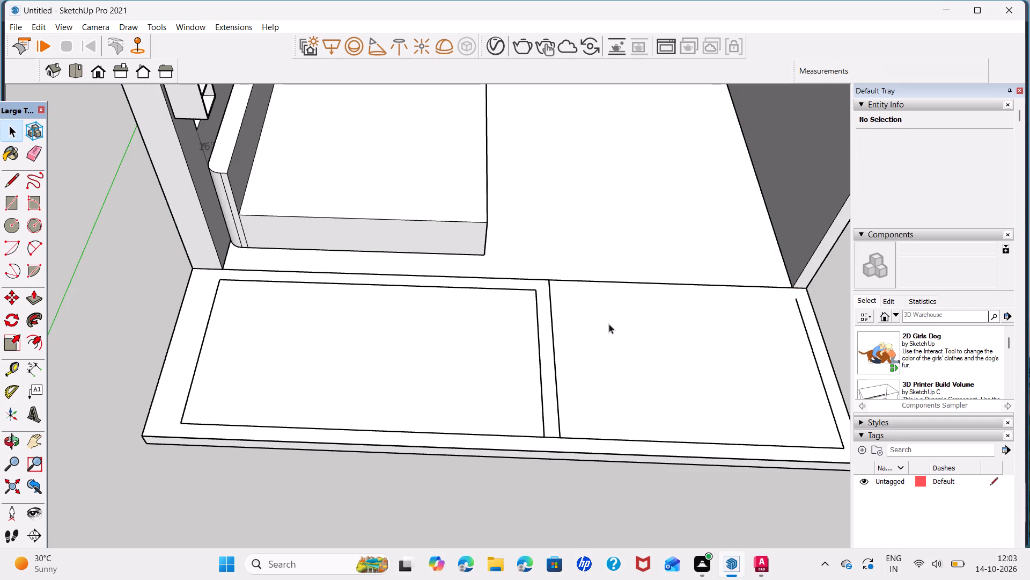
Delete the strip's room-side edge between the second divider and the wall opposite the headboard.
click(641, 287)
click(648, 283)
key(Delete)
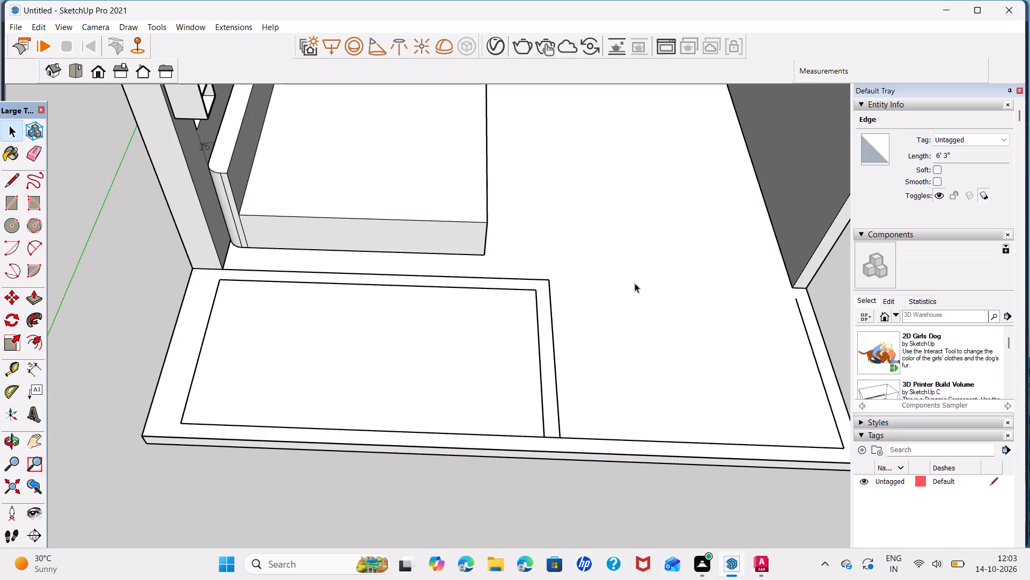
Delete the short inner outline segment joining the two dividers' outer ends.
scroll(642, 345, down, 1)
middle_drag(644, 356, 633, 313)
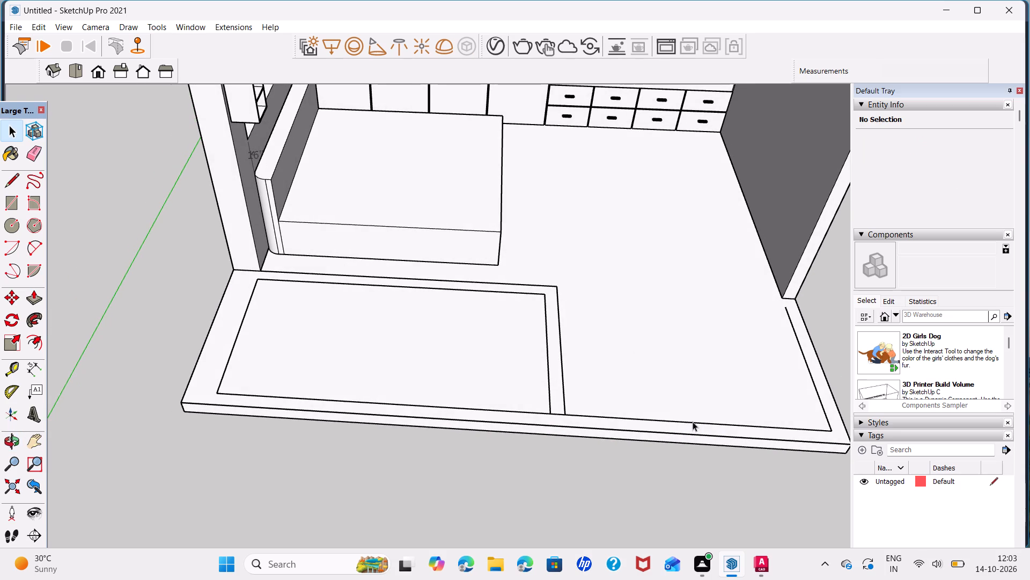
click(557, 413)
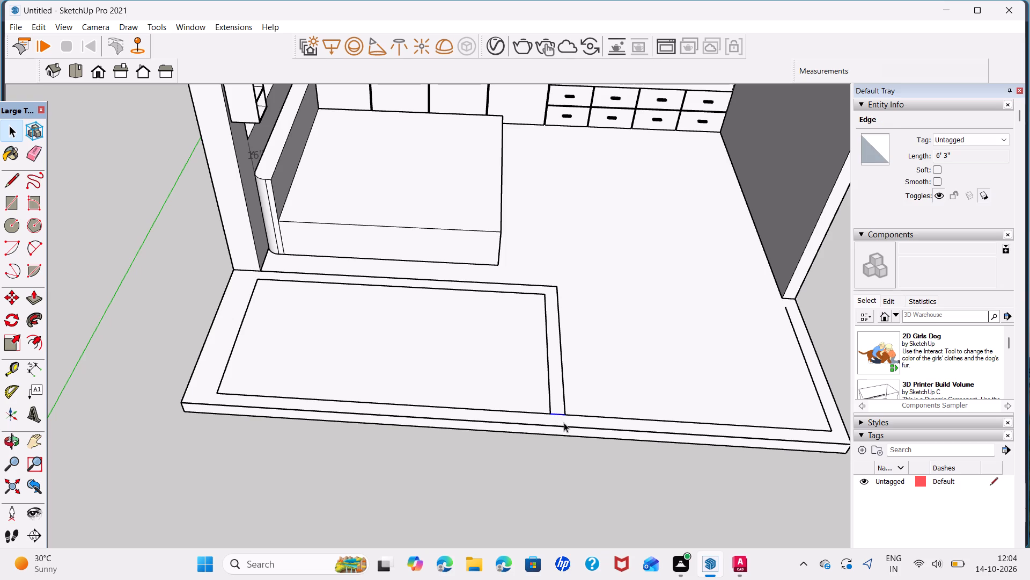
key(Delete)
Draw a line extending the second divider to the strip's outer edge, and dismiss the message notification.
key(l)
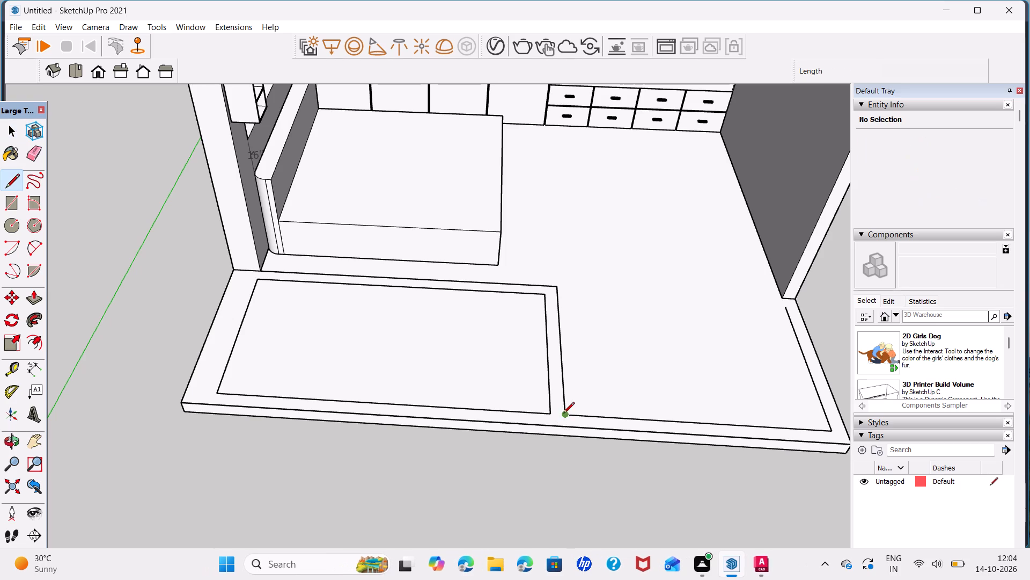
click(564, 414)
click(564, 427)
key(space)
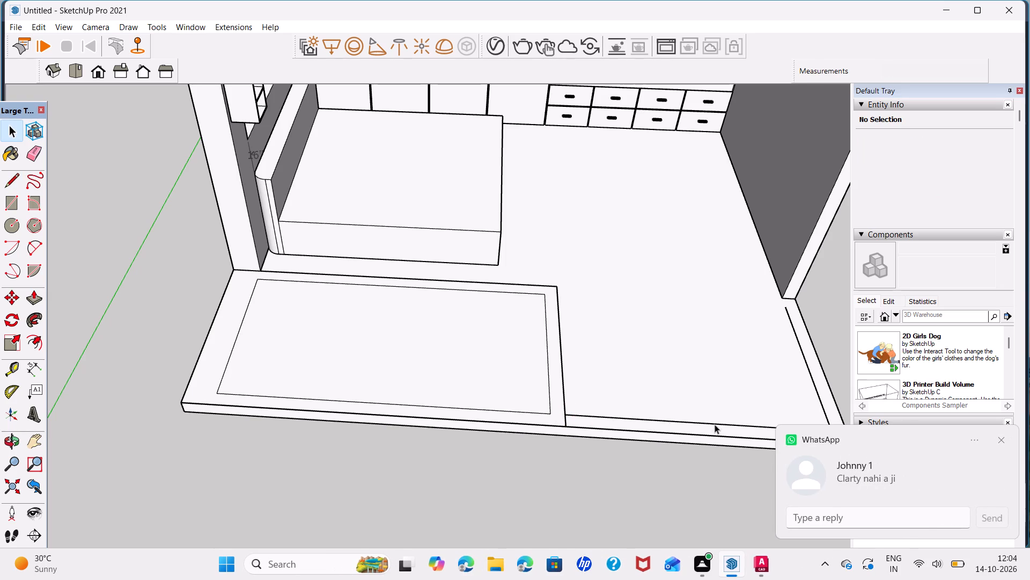
click(997, 441)
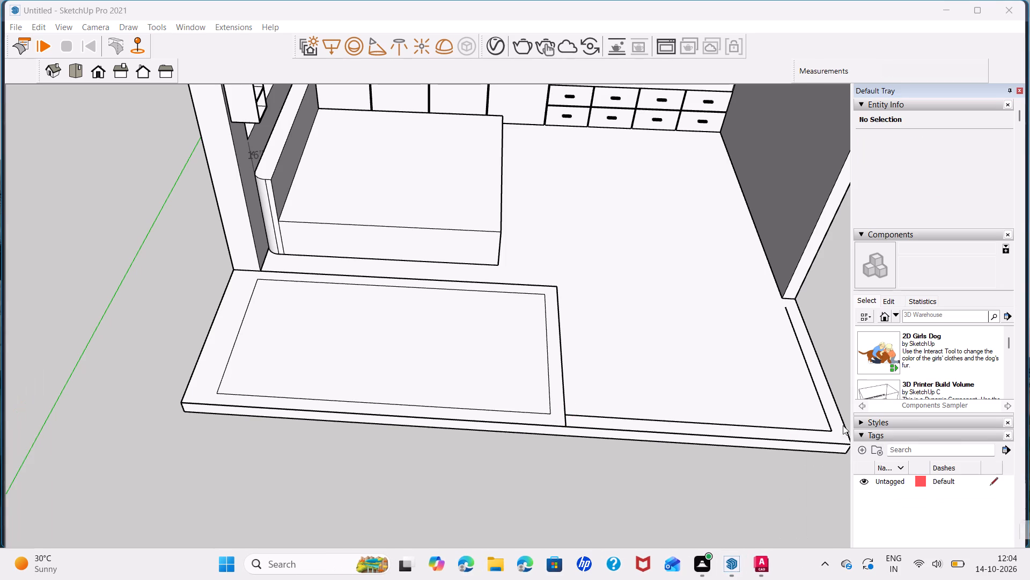
Draw a 4-inch line from the far short inner edge's room-side end to the wall's inner corner.
scroll(790, 305, up, 4)
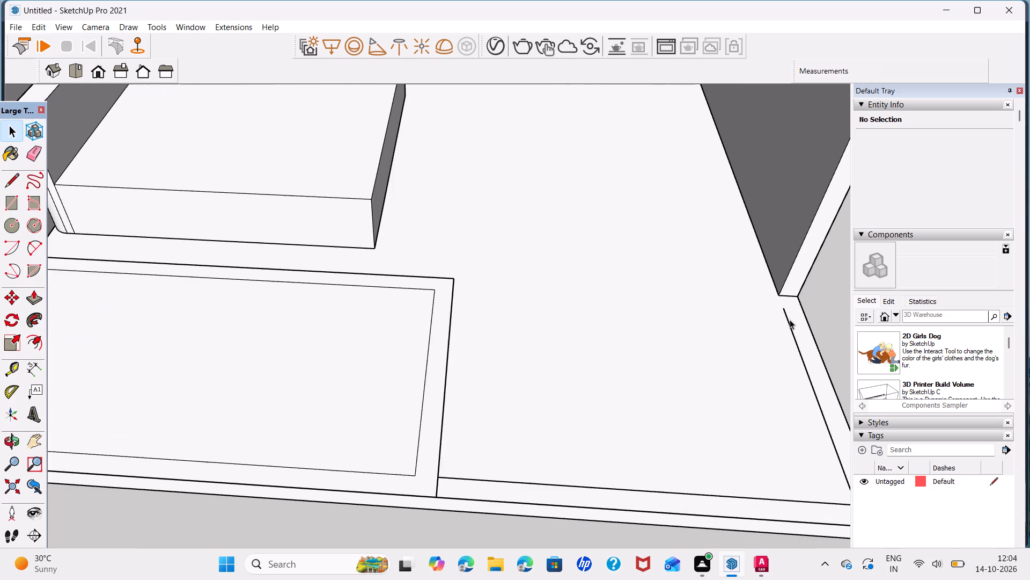
key(l)
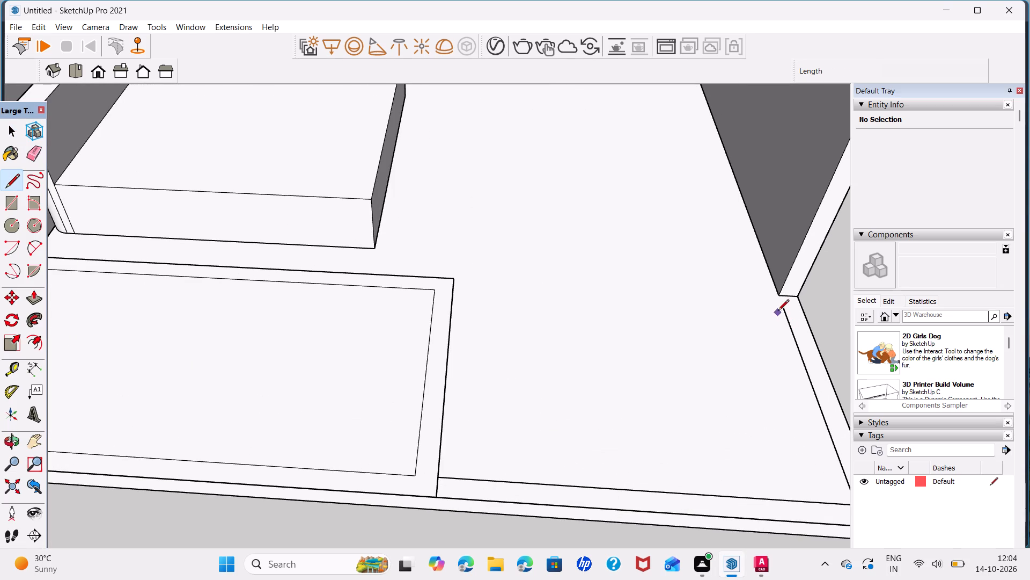
click(787, 310)
click(779, 298)
Push/Pull the end face of the headboard-side wall 4' 8" outward to the inner line near the extended slab's outer edge.
key(space)
scroll(529, 341, down, 6)
middle_drag(286, 347, 296, 356)
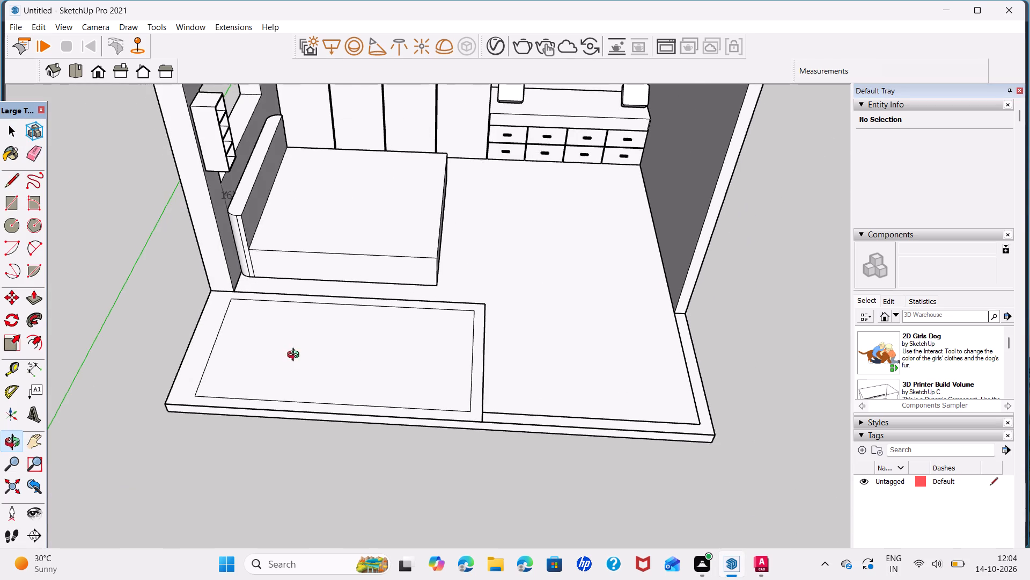
middle_drag(296, 356, 313, 390)
triple_click(210, 282)
click(210, 282)
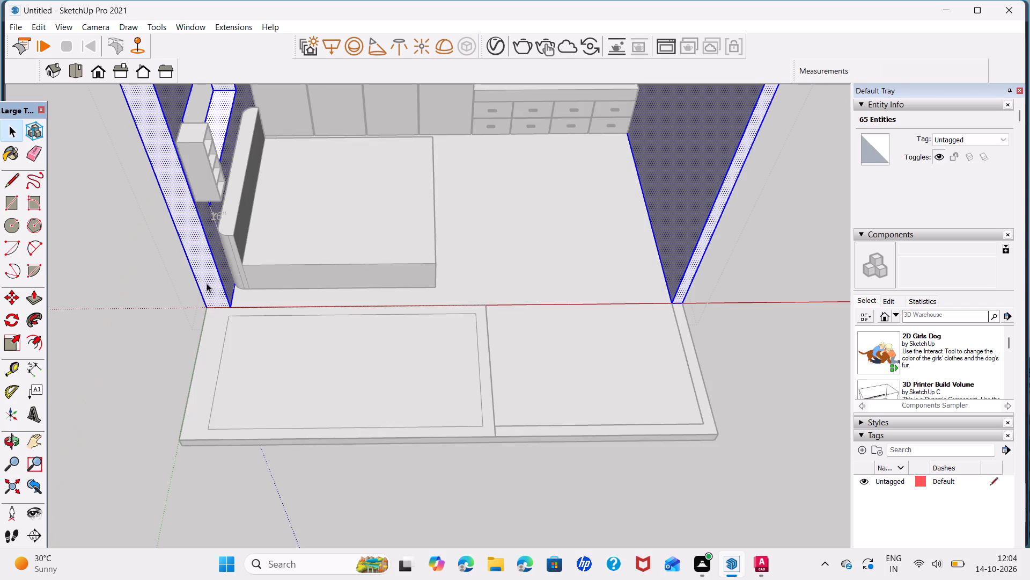
key(p)
click(207, 283)
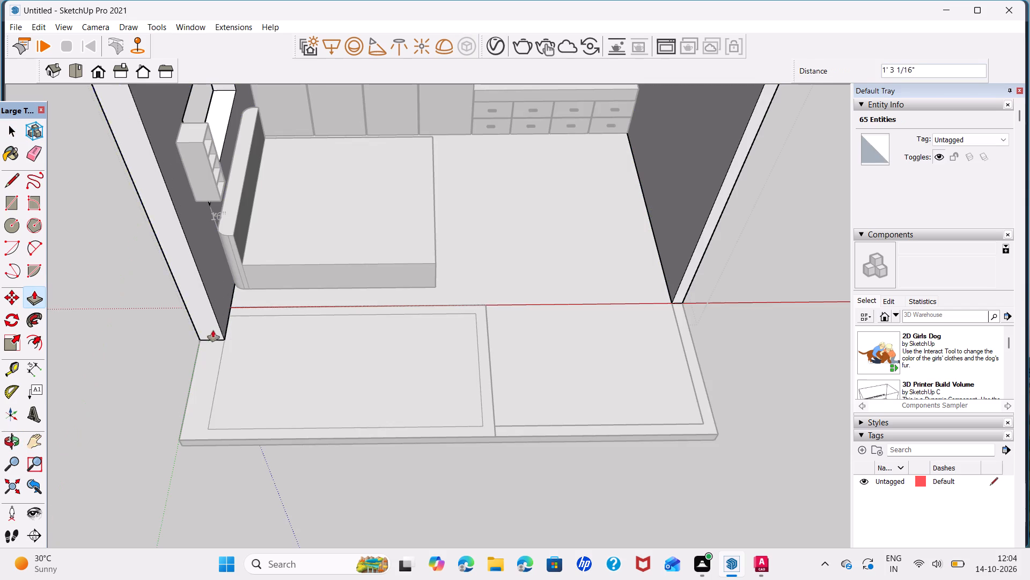
click(211, 440)
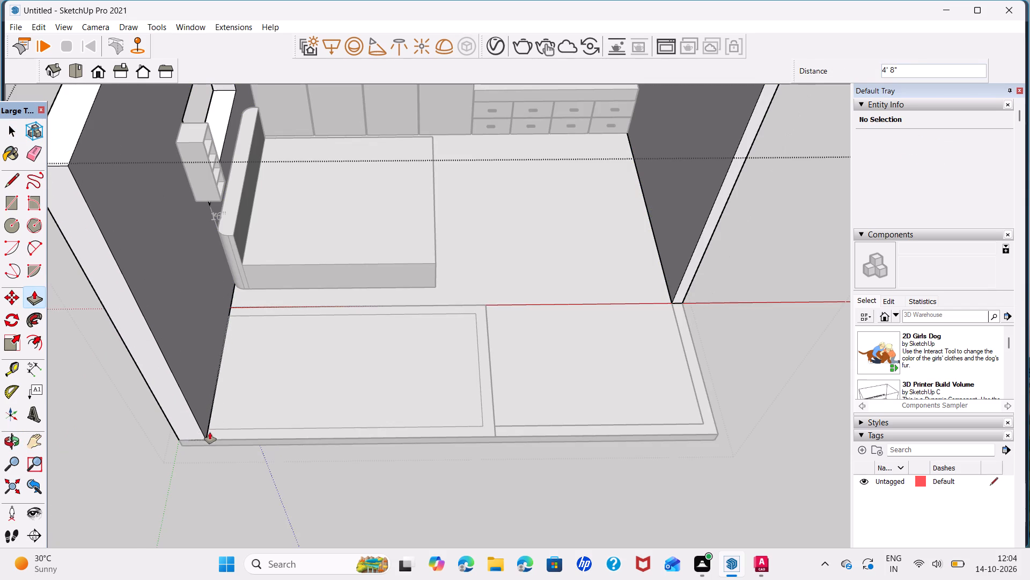
key(space)
Draw a 4-inch line along the extended wall across the panel border's room-side end, and another across its outer end.
scroll(226, 407, down, 5)
click(683, 411)
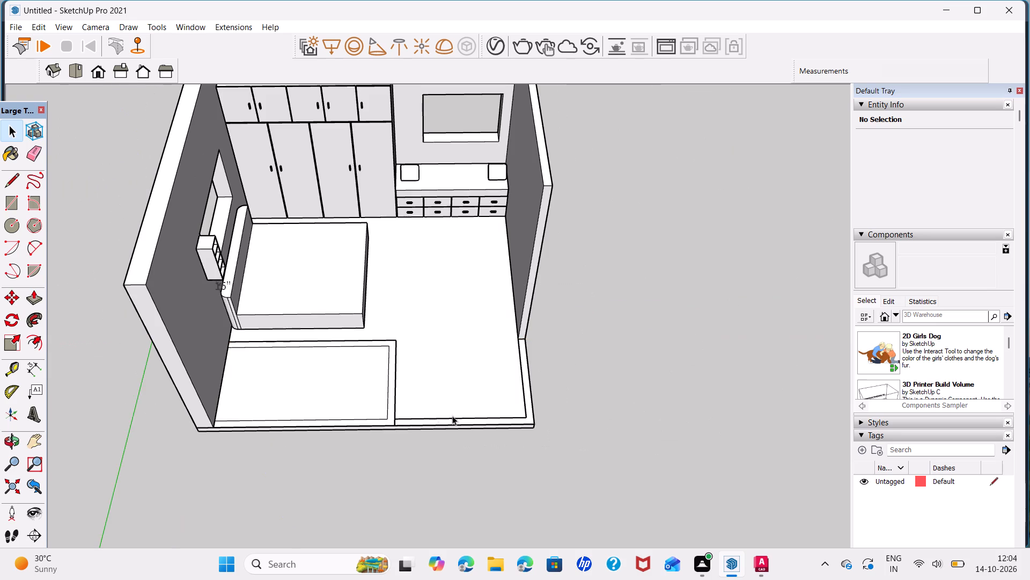
scroll(394, 414, up, 5)
click(389, 410)
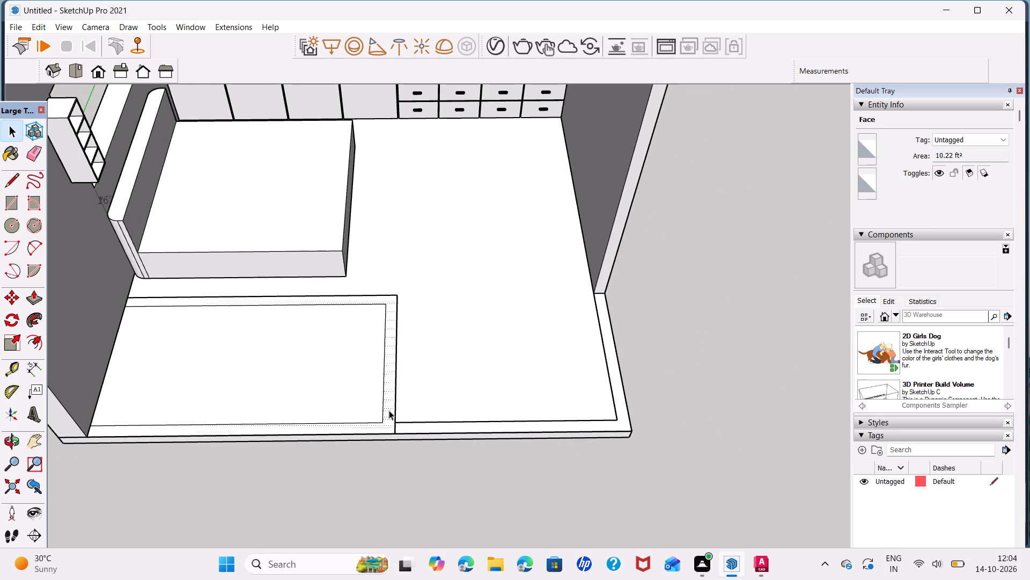
key(l)
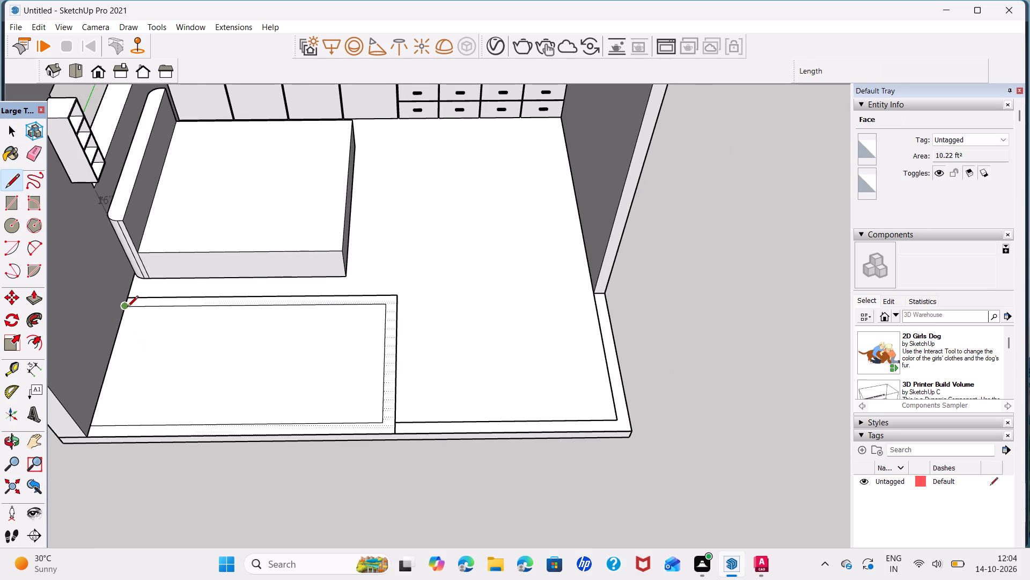
click(127, 308)
click(130, 298)
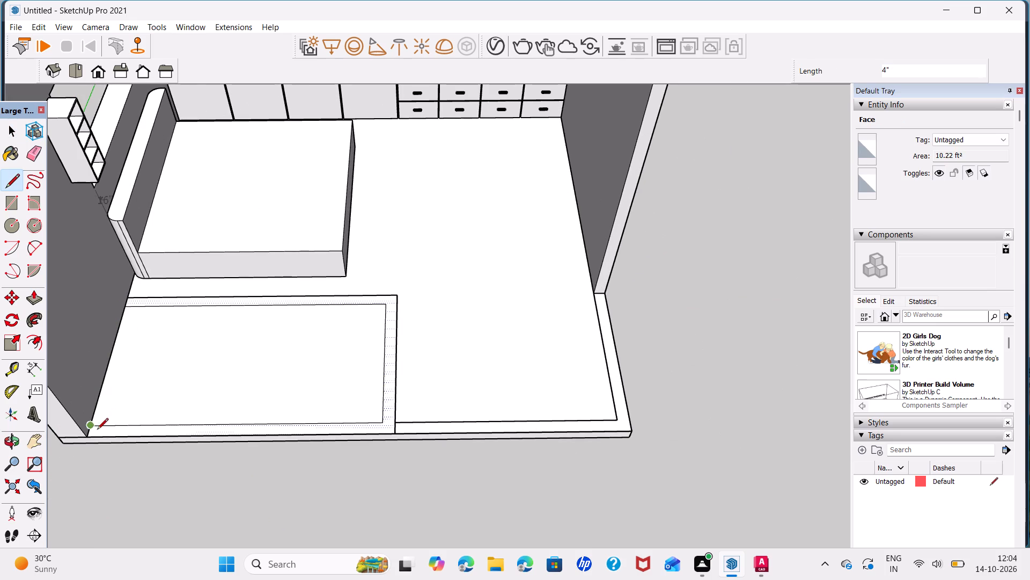
click(90, 426)
click(87, 438)
key(space)
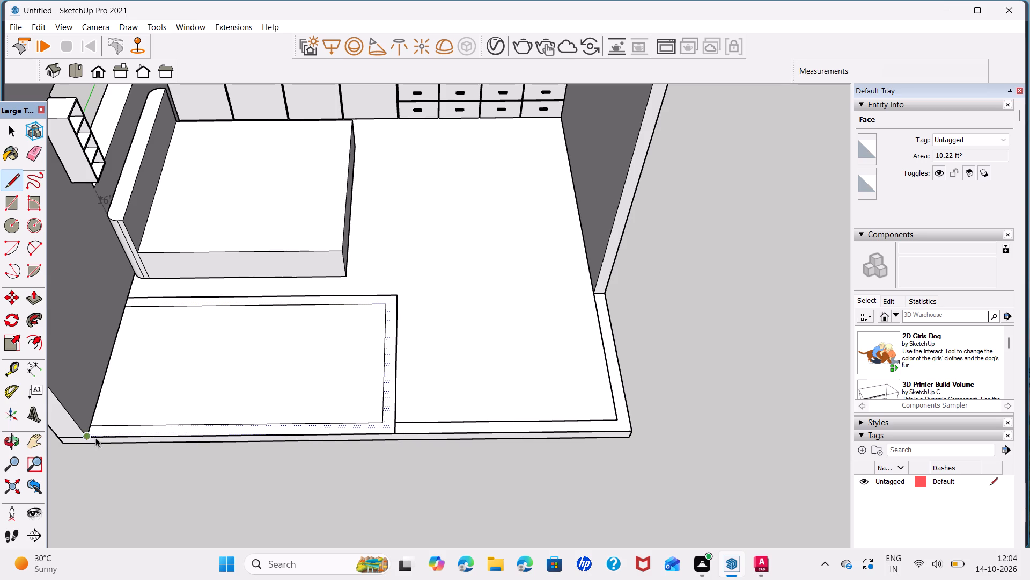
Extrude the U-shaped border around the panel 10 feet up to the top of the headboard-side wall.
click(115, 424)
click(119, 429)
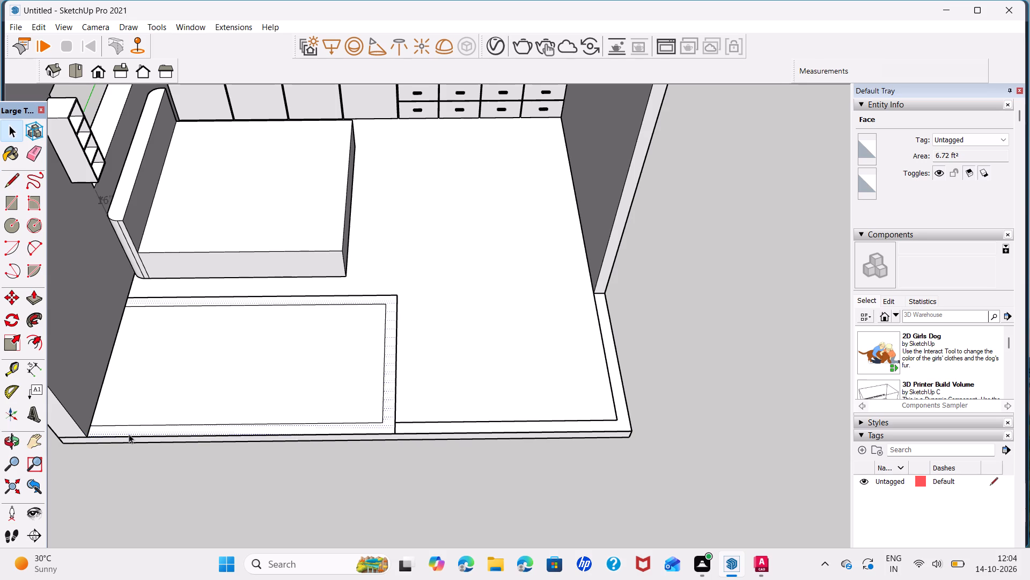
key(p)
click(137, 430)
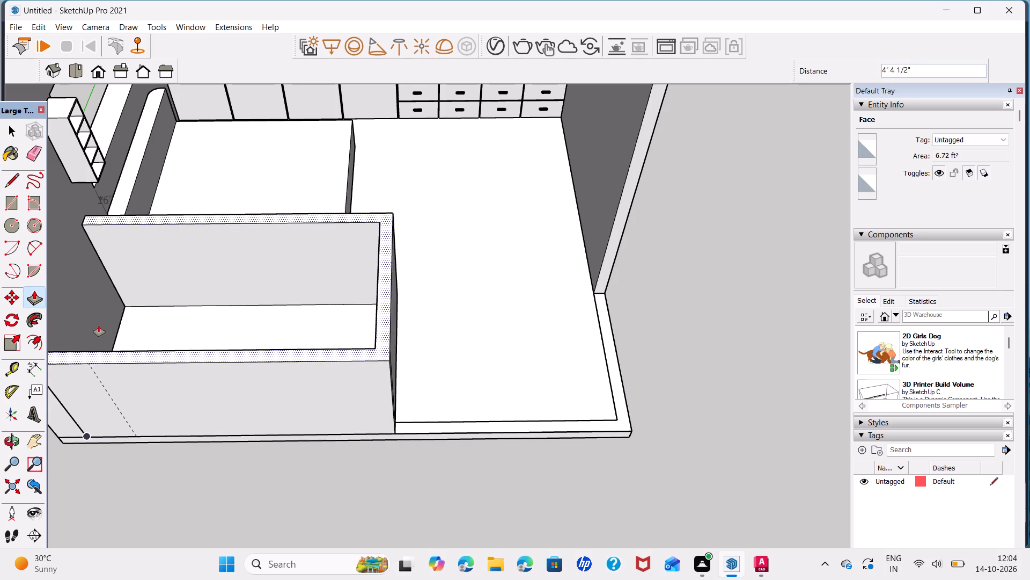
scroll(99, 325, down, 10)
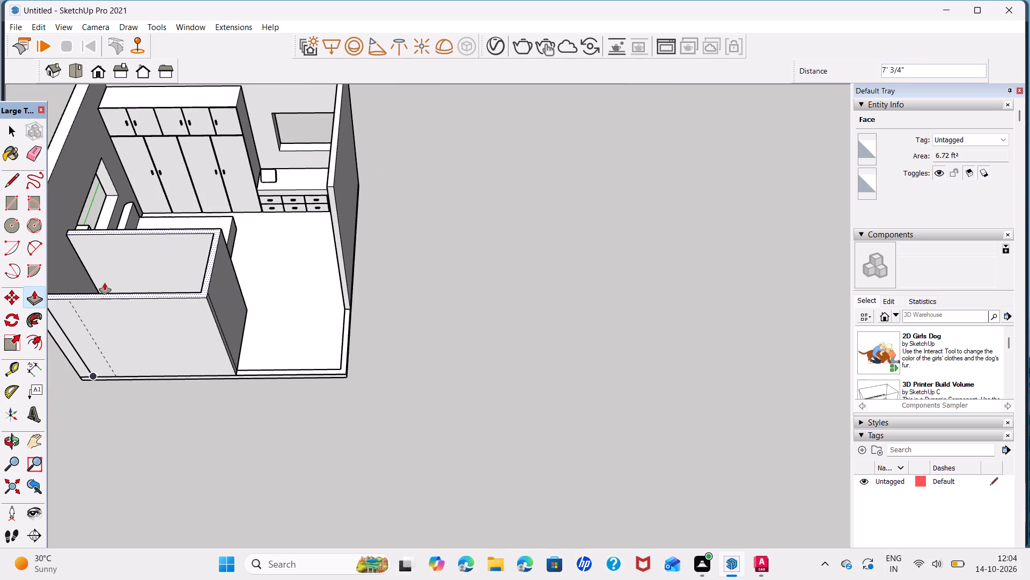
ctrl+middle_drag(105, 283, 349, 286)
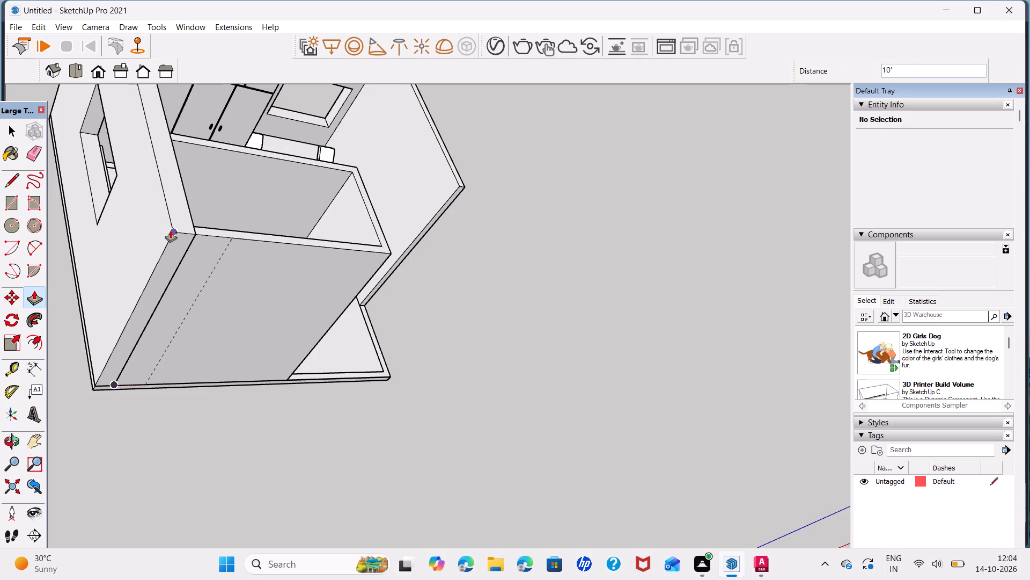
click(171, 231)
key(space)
Examine the raised partition walls and the bedroom layout from above and from several sides, including the bed and shelf area.
scroll(340, 292, down, 8)
middle_drag(372, 321, 207, 325)
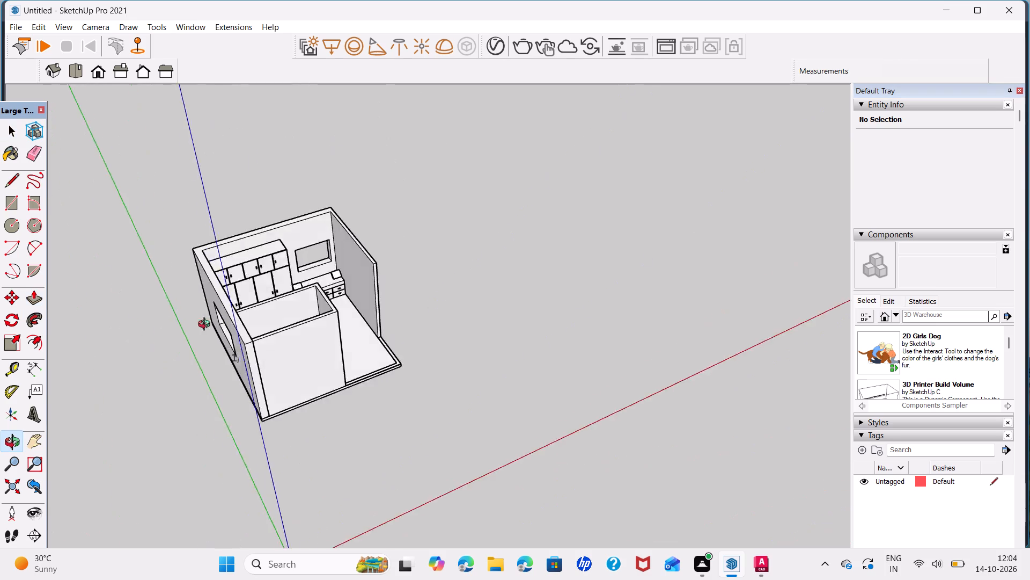
middle_drag(207, 325, 68, 229)
scroll(262, 281, up, 4)
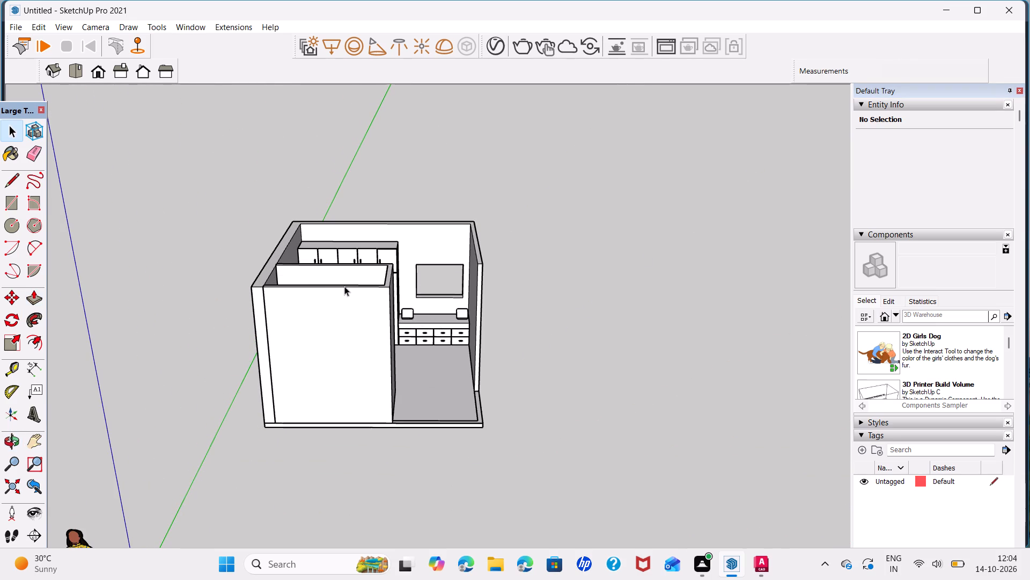
middle_drag(344, 286, 319, 439)
middle_drag(389, 459, 100, 467)
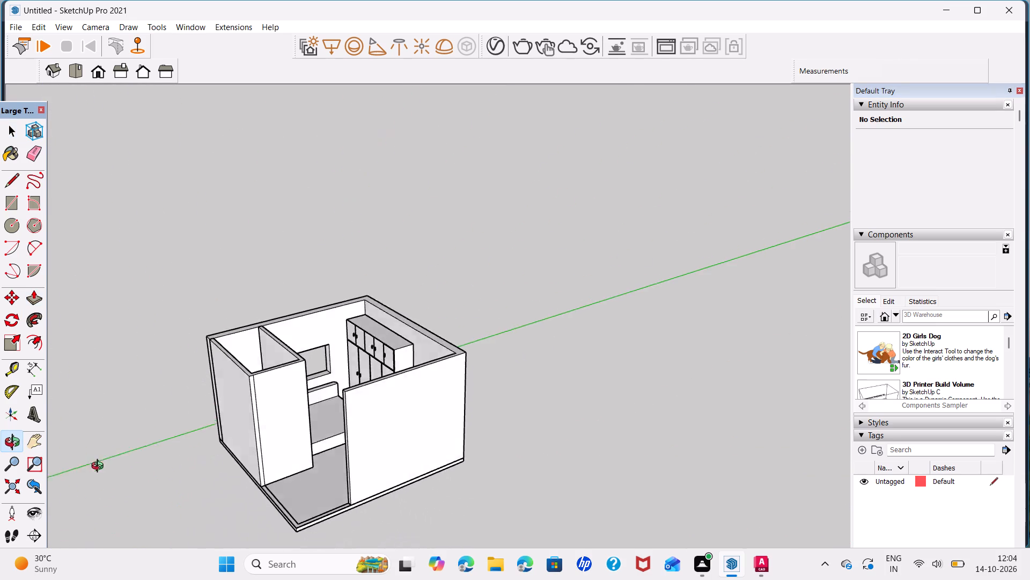
middle_drag(100, 467, 67, 490)
scroll(361, 328, up, 5)
middle_drag(396, 343, 441, 465)
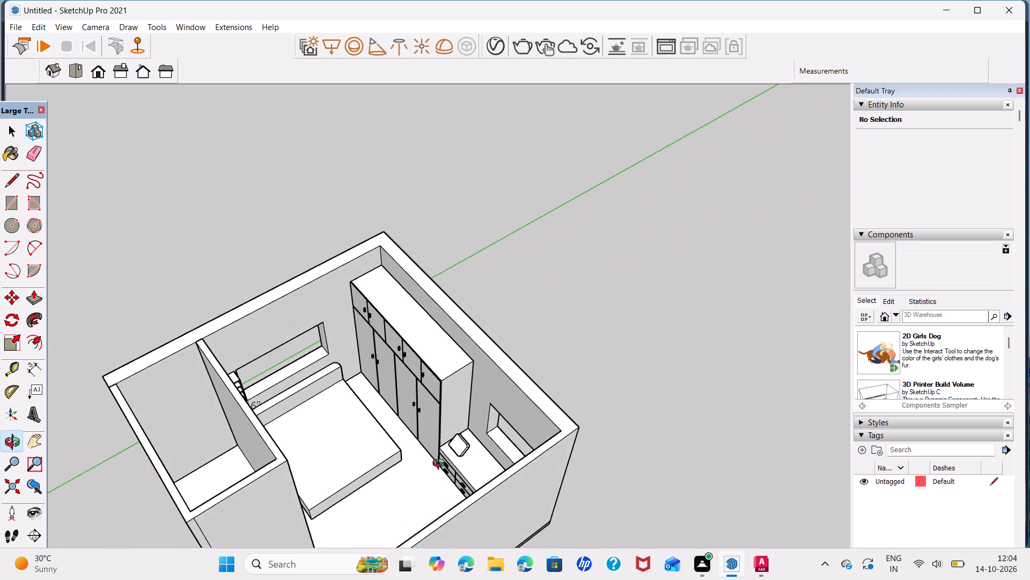
middle_drag(441, 465, 464, 497)
shift+middle_drag(366, 443, 488, 309)
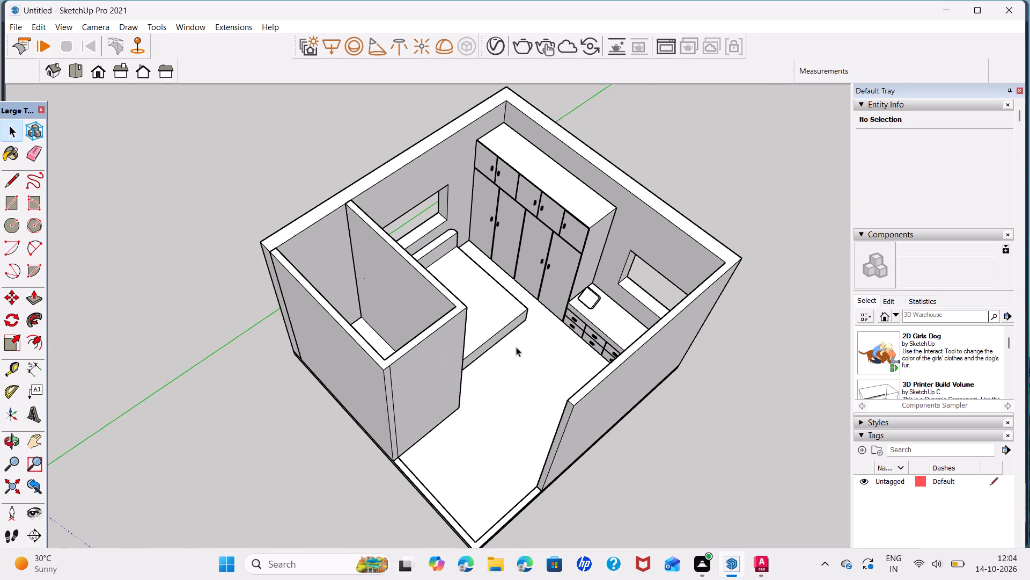
middle_drag(524, 359, 812, 443)
middle_drag(381, 320, 423, 445)
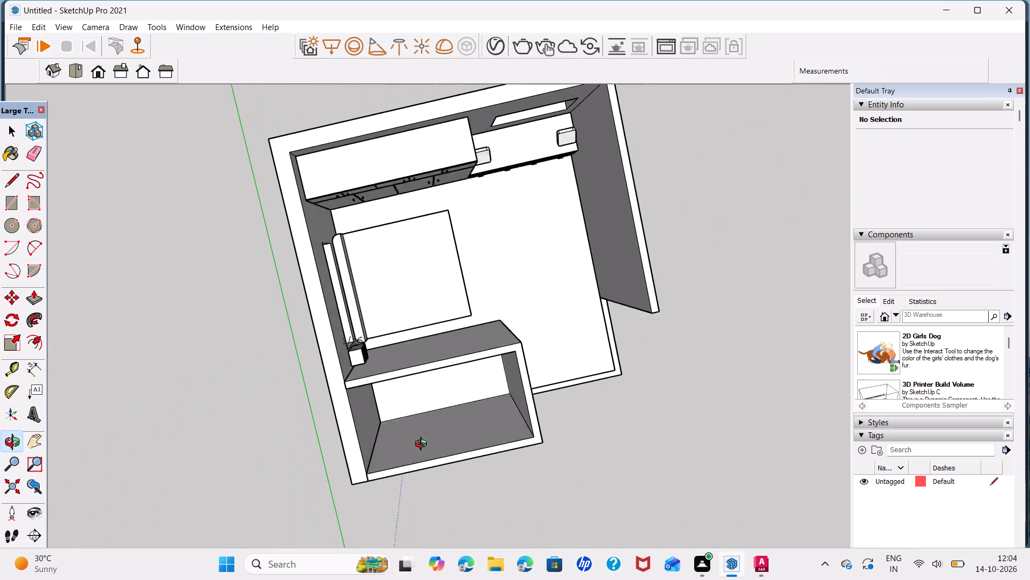
middle_drag(423, 445, 428, 453)
scroll(388, 344, up, 10)
middle_drag(450, 359, 449, 355)
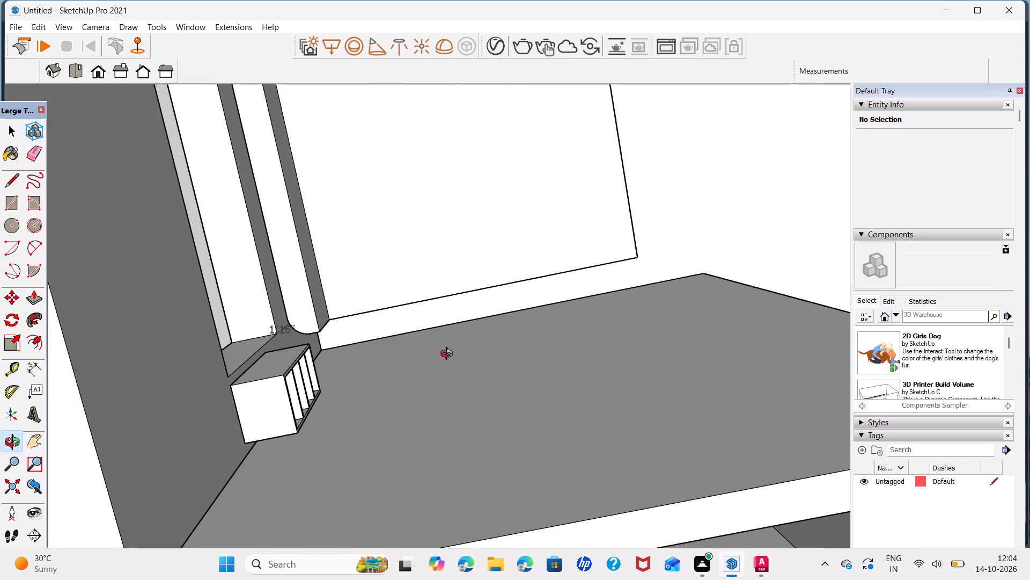
middle_drag(449, 355, 429, 298)
scroll(429, 298, down, 5)
middle_drag(406, 330, 441, 366)
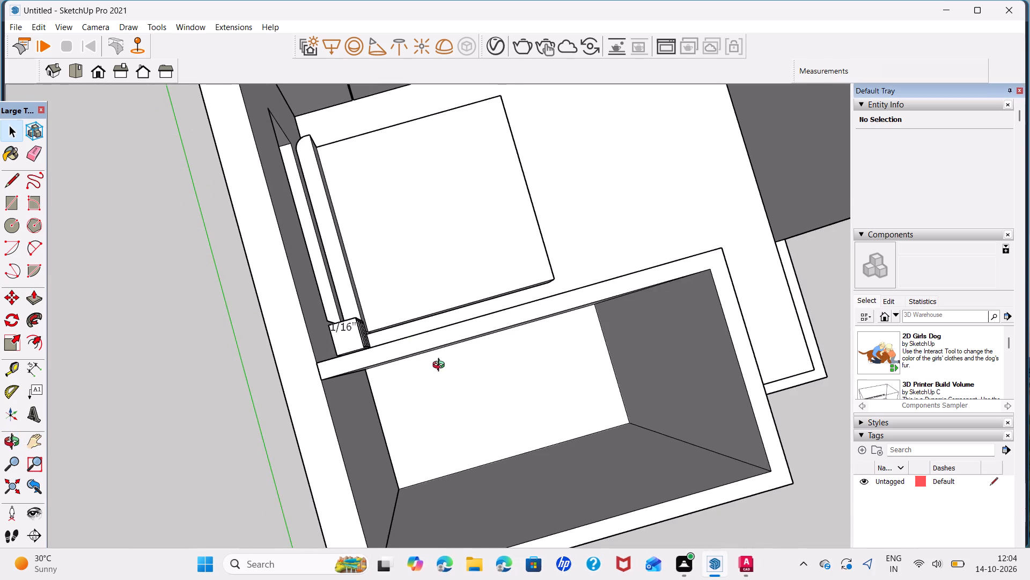
middle_drag(441, 366, 868, 366)
middle_drag(407, 396, 254, 373)
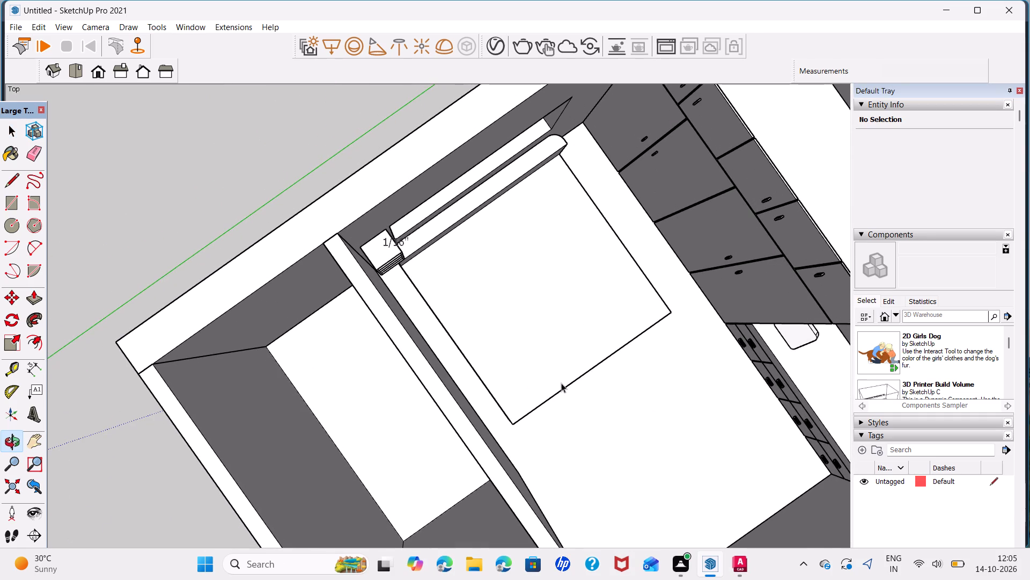
scroll(284, 414, down, 7)
middle_drag(290, 426, 248, 281)
middle_drag(497, 407, 324, 445)
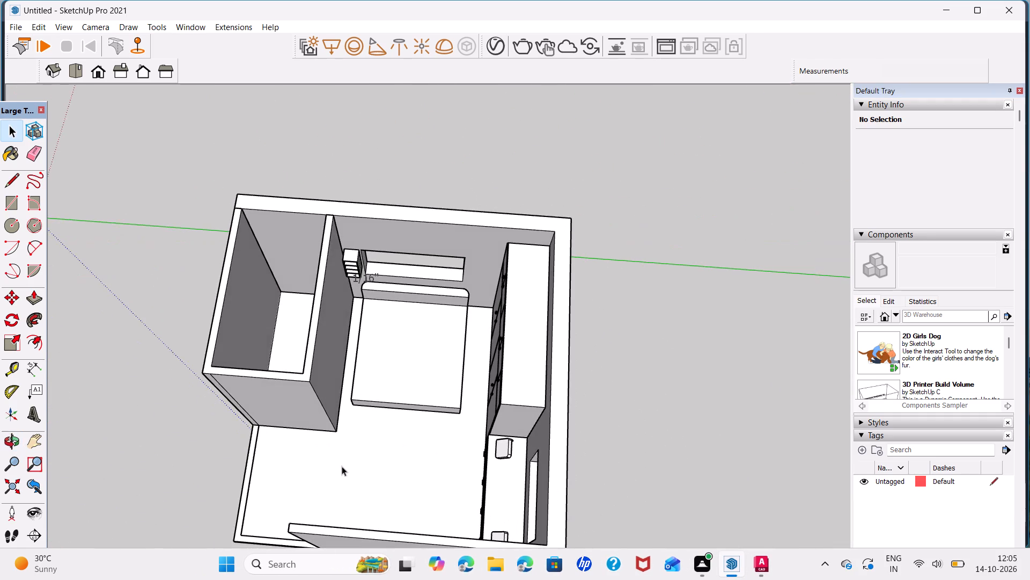
scroll(342, 466, down, 2)
middle_drag(342, 467, 389, 362)
middle_drag(369, 387, 439, 490)
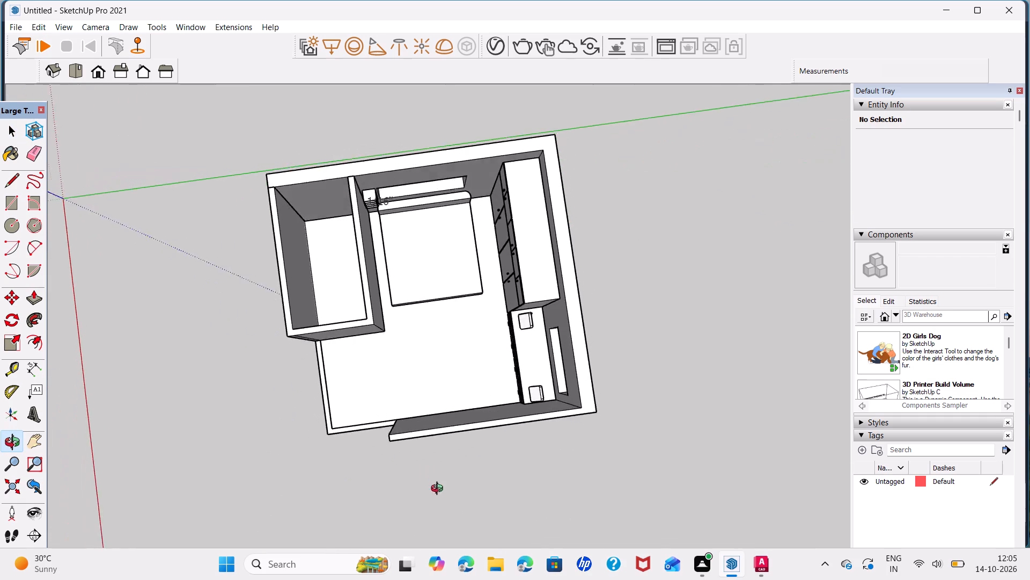
middle_drag(439, 490, 462, 519)
middle_drag(363, 429, 587, 392)
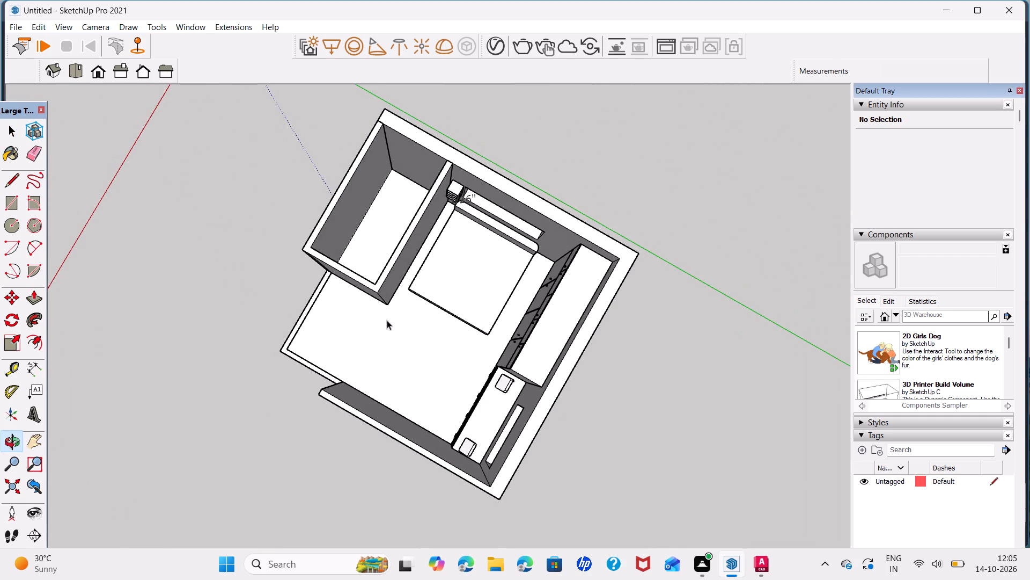
scroll(376, 274, up, 6)
middle_drag(384, 303, 286, 252)
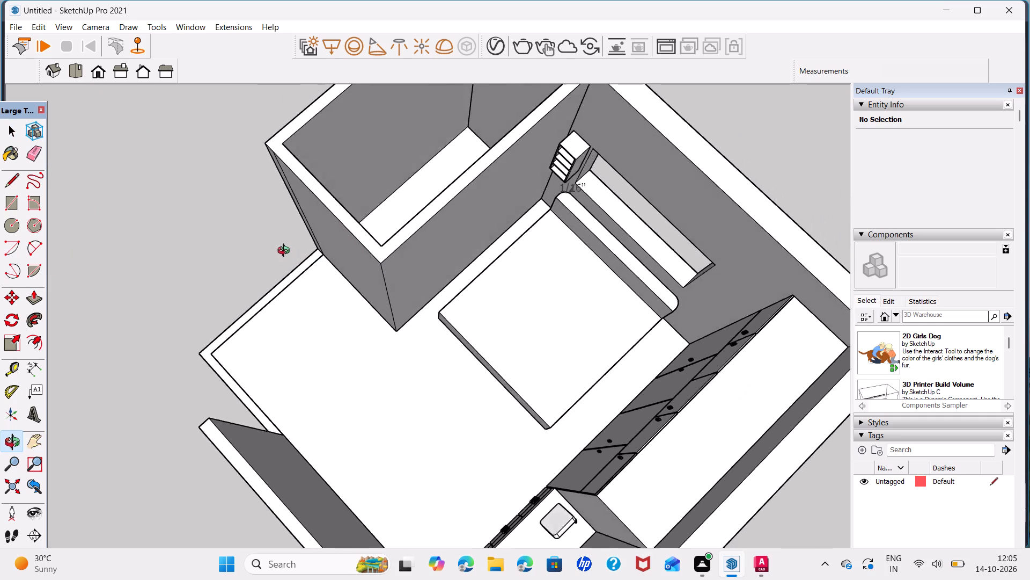
middle_drag(286, 252, 255, 236)
middle_drag(467, 241, 359, 181)
scroll(467, 233, up, 3)
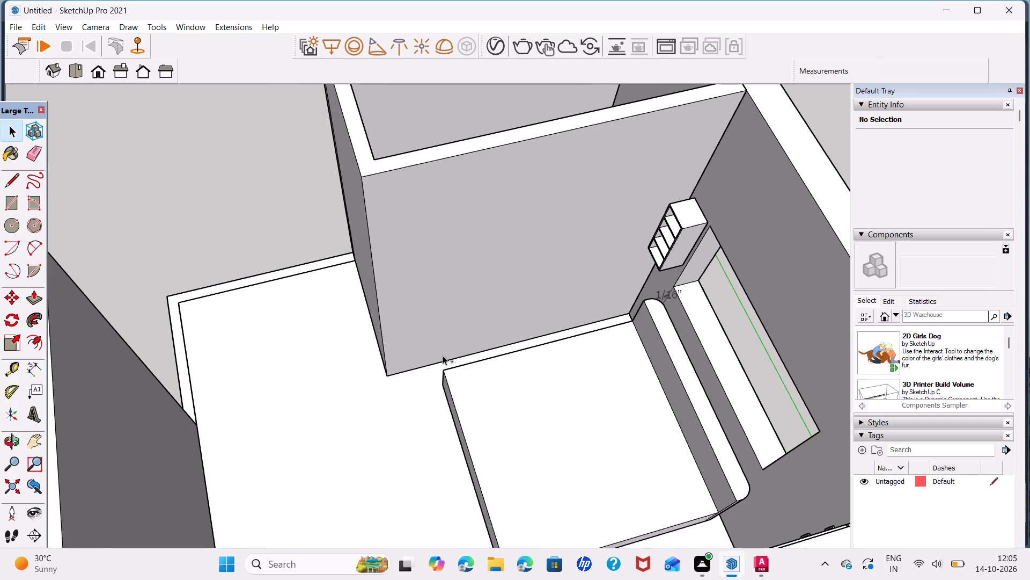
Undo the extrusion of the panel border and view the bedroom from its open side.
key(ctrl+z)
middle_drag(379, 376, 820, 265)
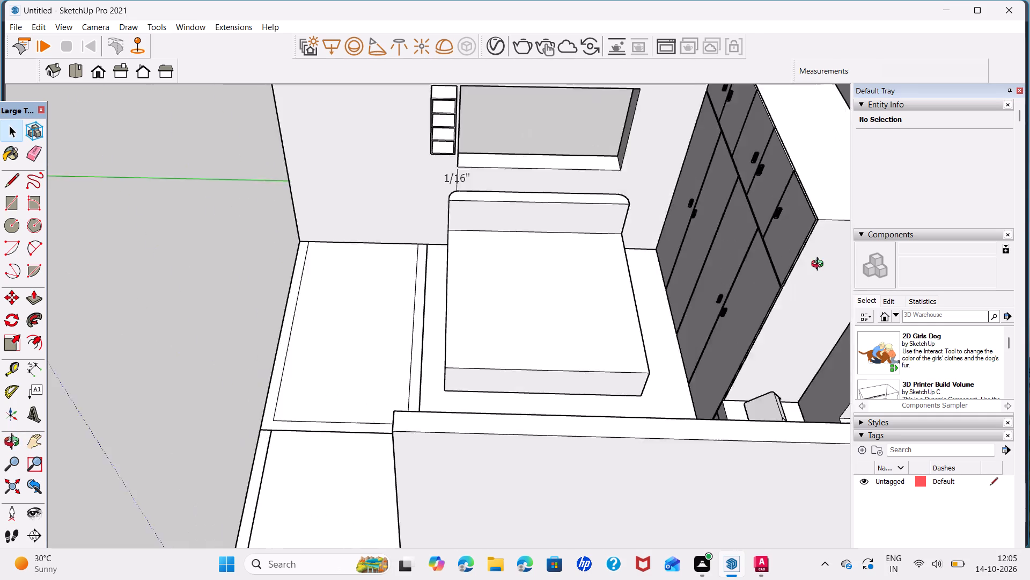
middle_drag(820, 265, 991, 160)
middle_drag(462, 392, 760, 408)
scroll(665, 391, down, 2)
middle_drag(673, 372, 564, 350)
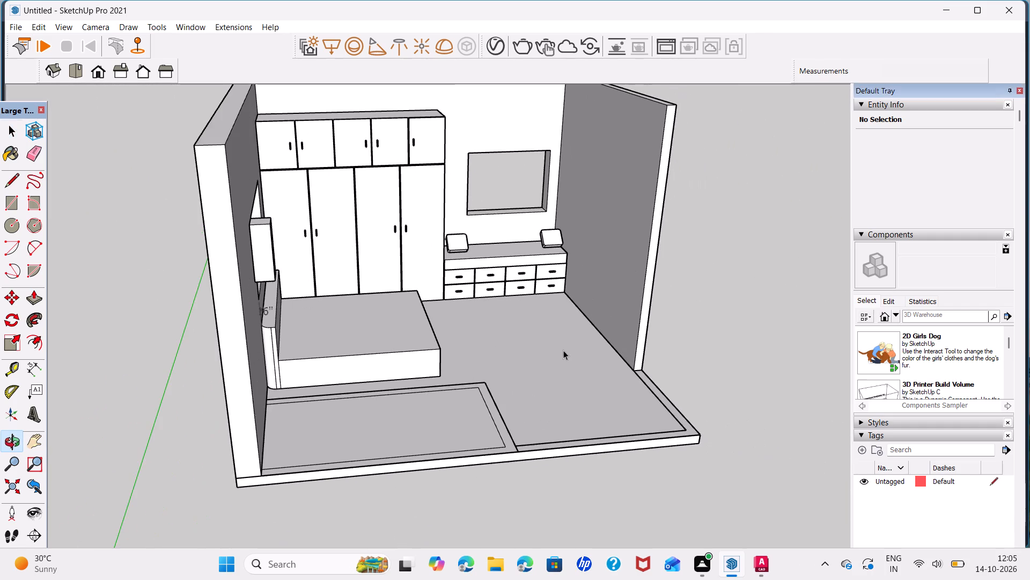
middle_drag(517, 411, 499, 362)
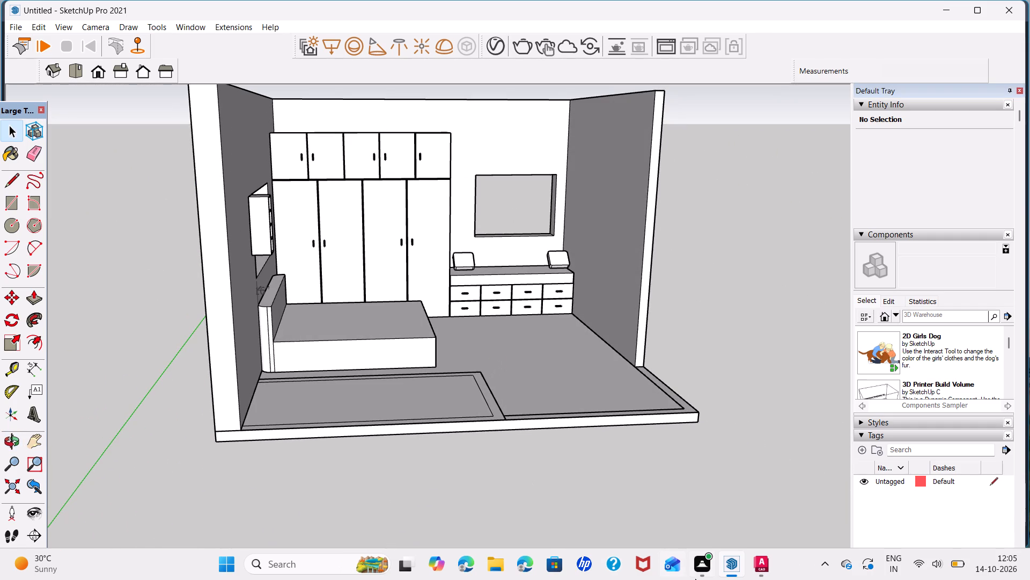
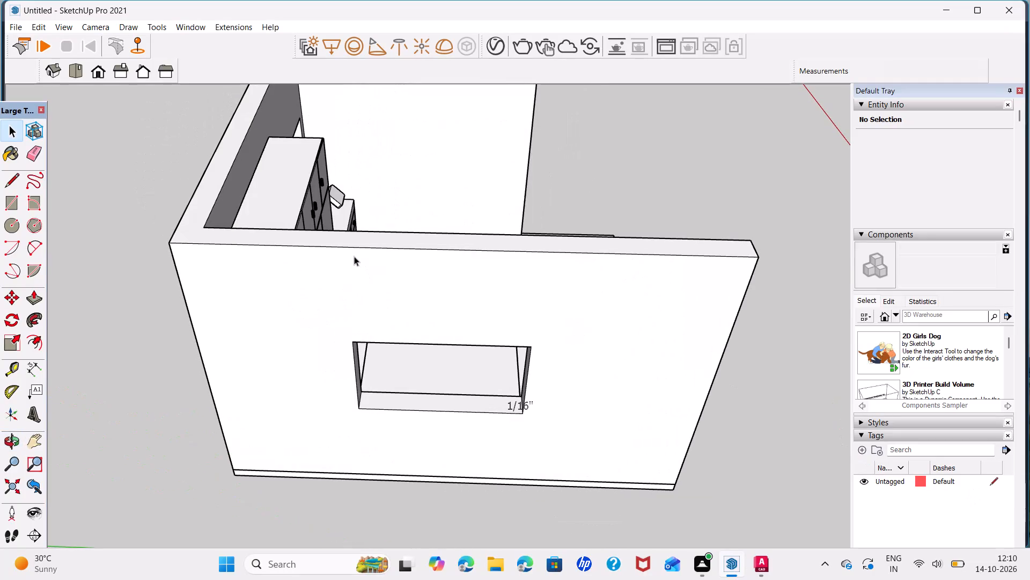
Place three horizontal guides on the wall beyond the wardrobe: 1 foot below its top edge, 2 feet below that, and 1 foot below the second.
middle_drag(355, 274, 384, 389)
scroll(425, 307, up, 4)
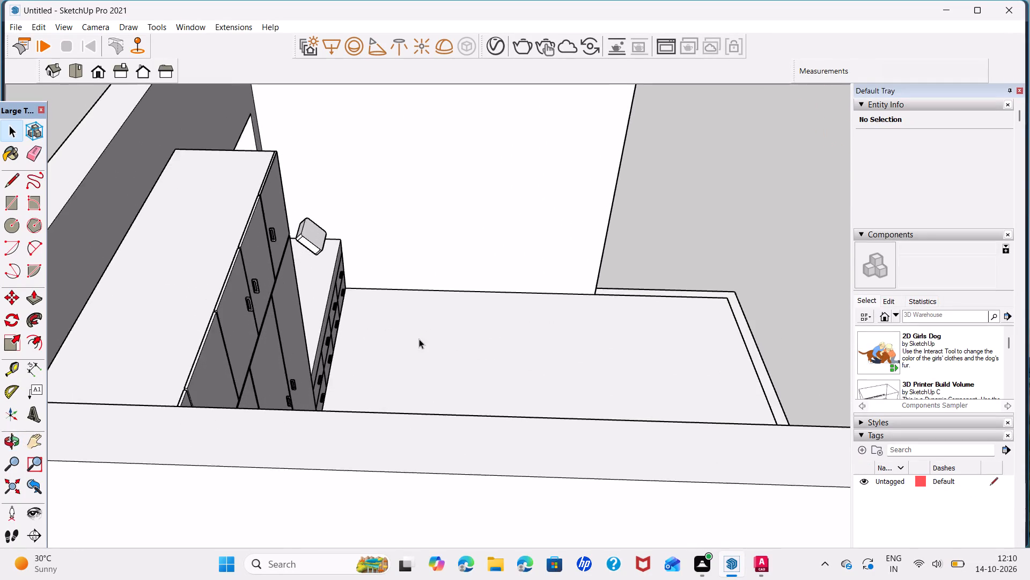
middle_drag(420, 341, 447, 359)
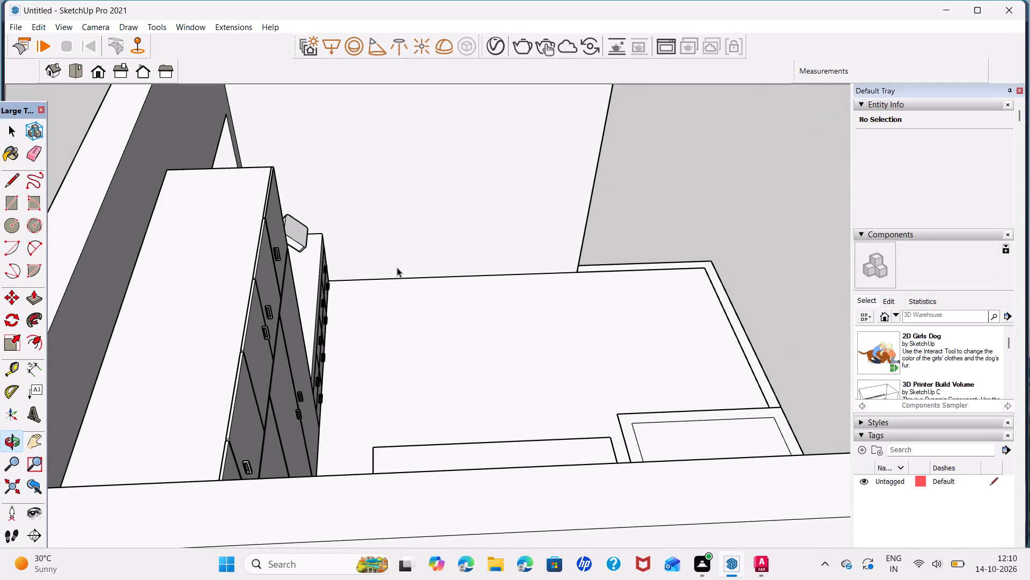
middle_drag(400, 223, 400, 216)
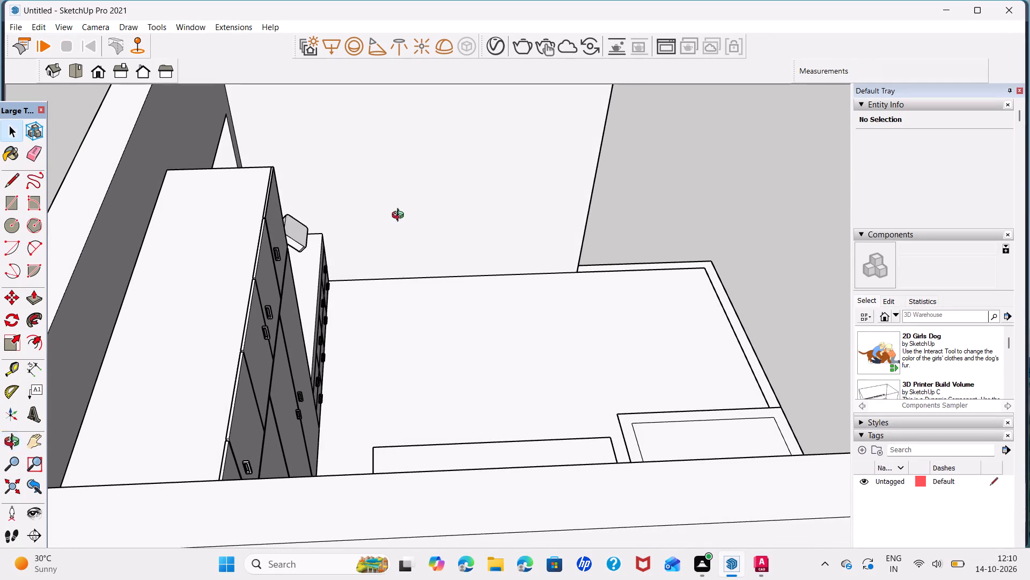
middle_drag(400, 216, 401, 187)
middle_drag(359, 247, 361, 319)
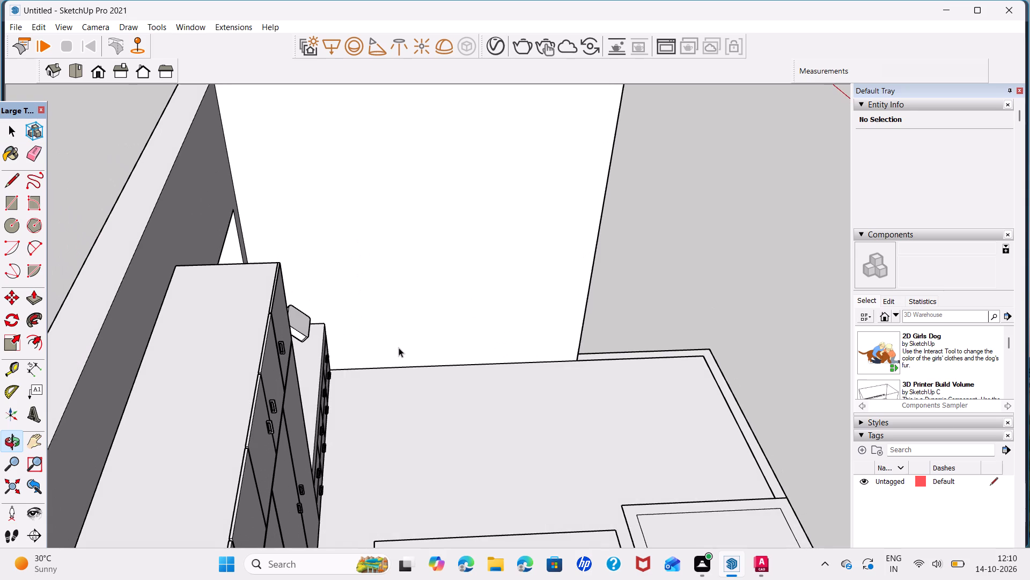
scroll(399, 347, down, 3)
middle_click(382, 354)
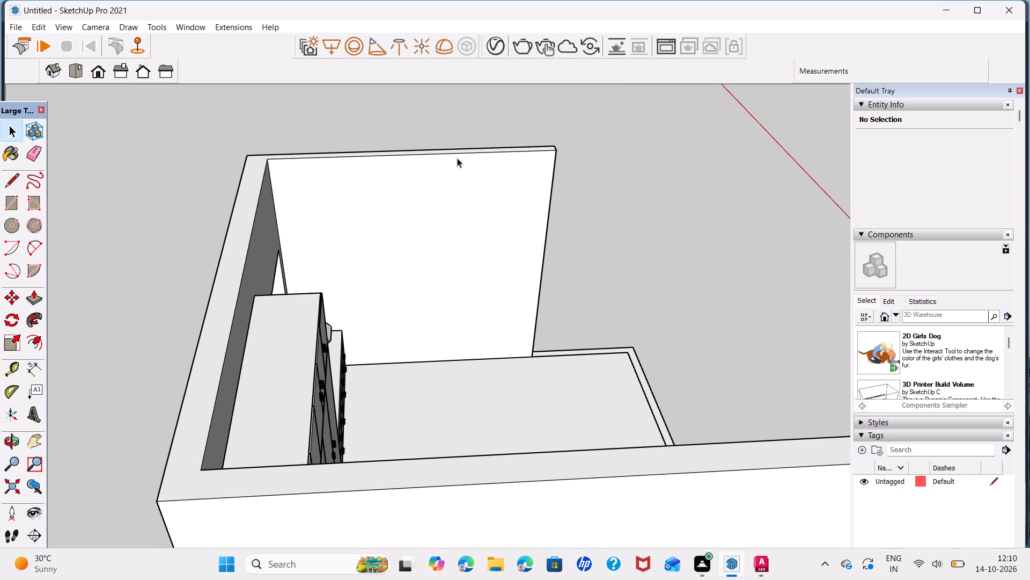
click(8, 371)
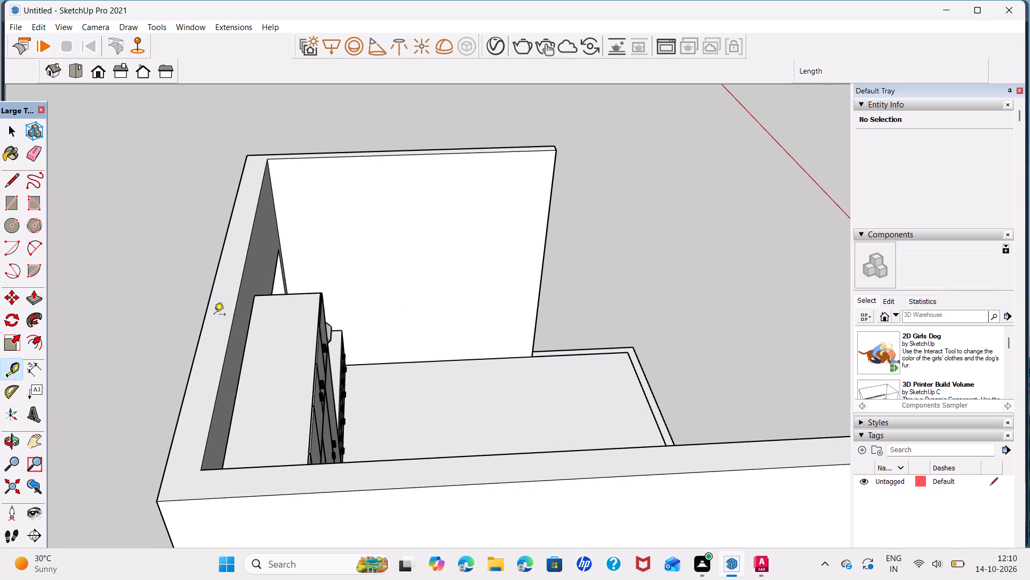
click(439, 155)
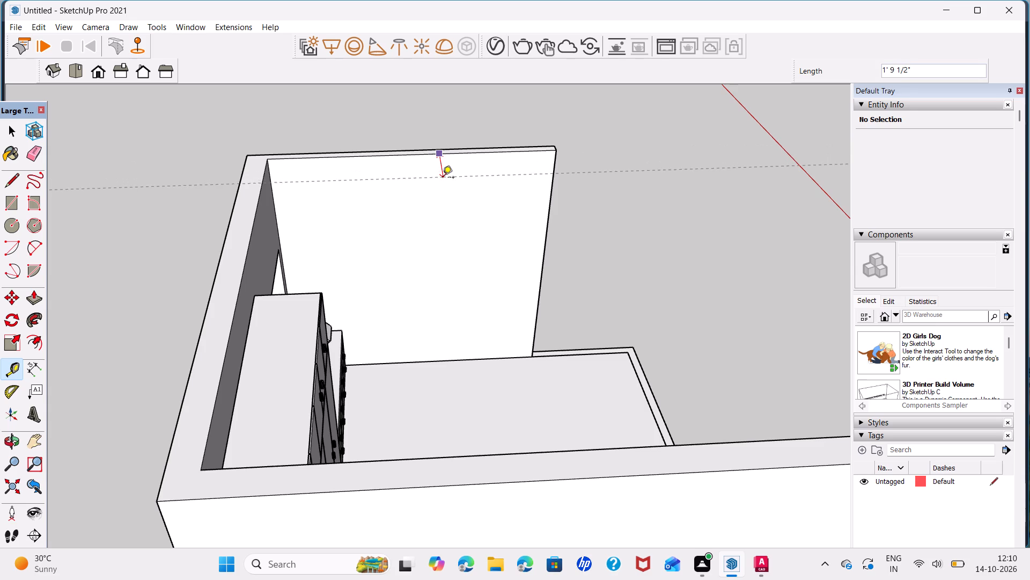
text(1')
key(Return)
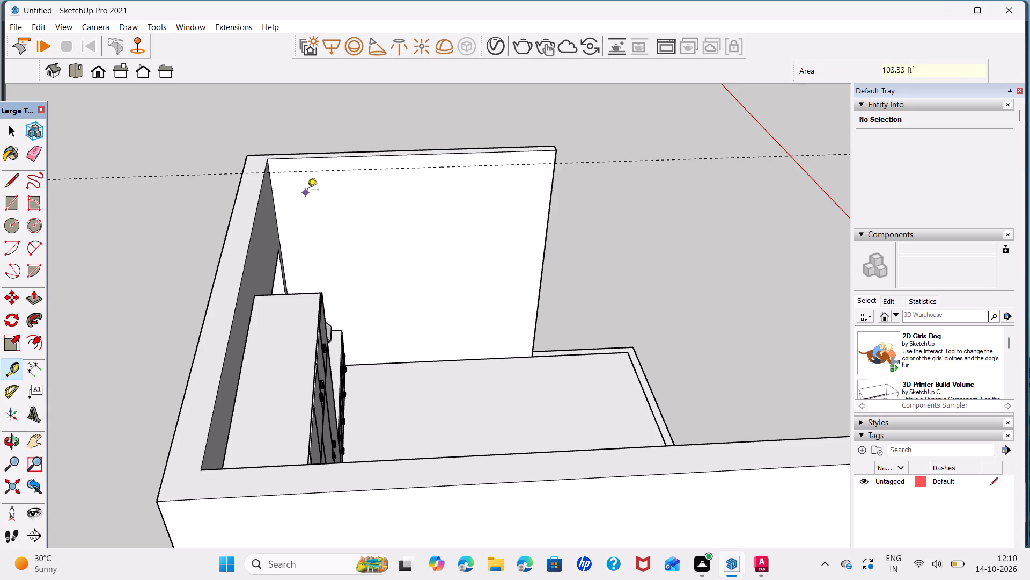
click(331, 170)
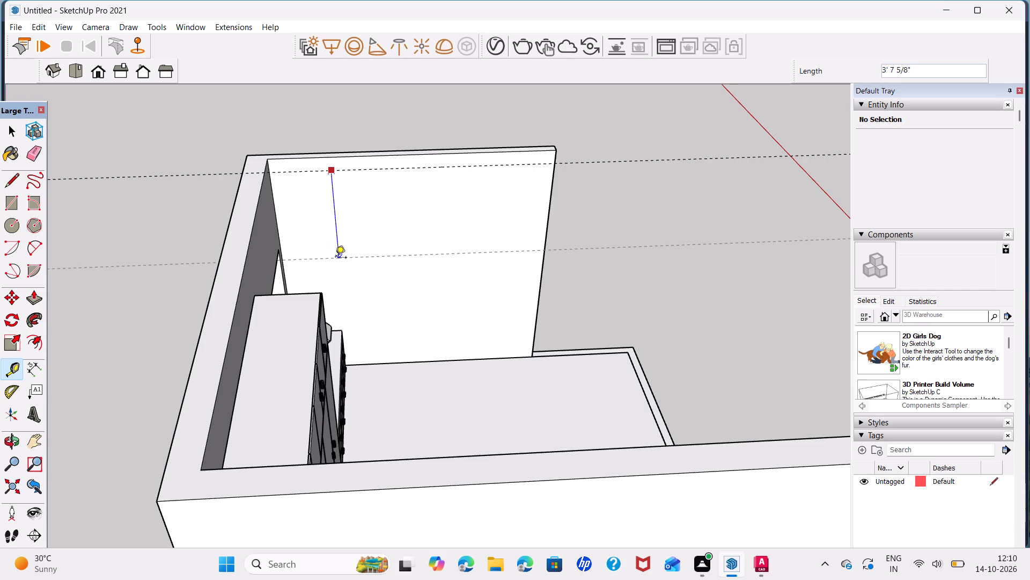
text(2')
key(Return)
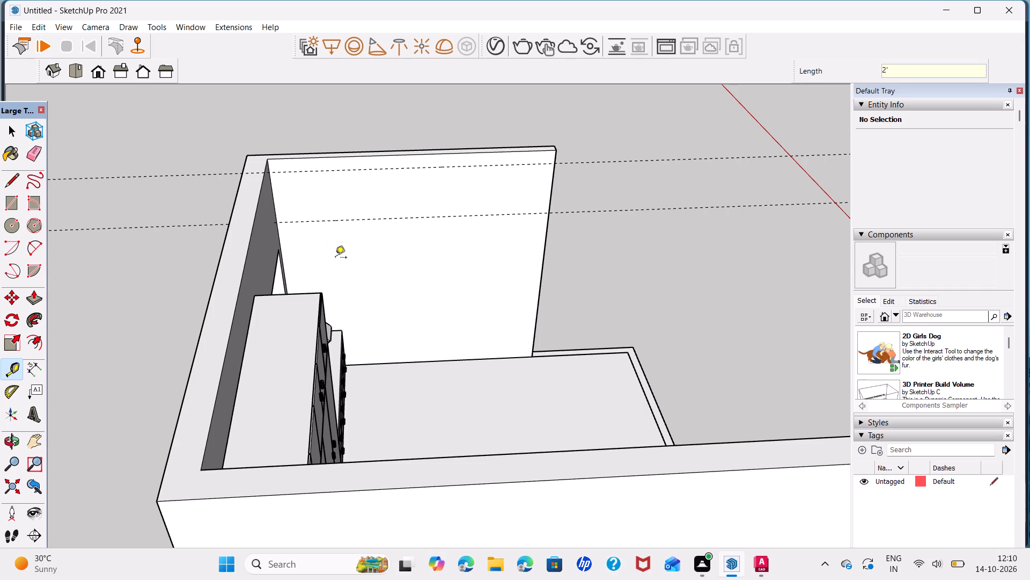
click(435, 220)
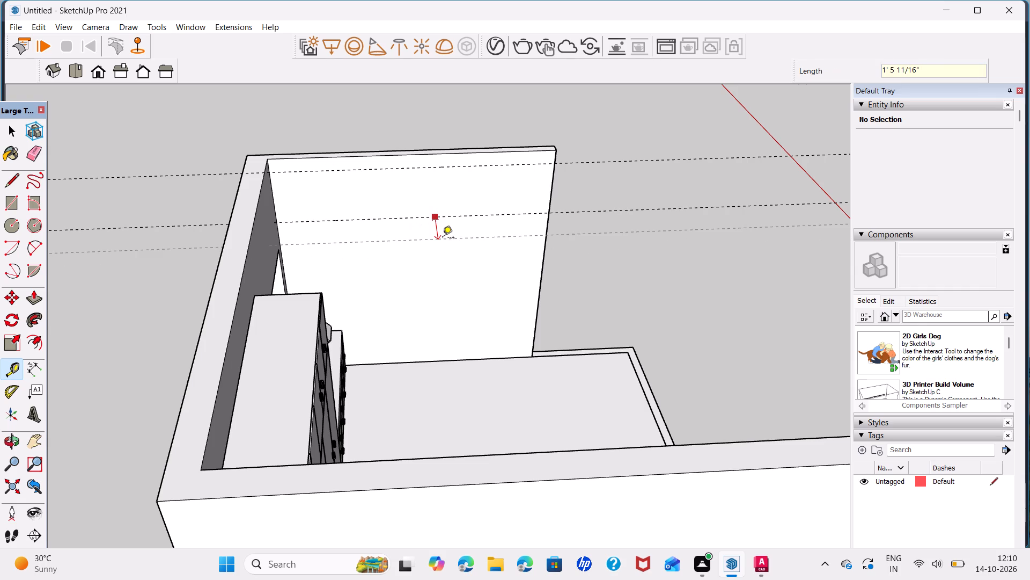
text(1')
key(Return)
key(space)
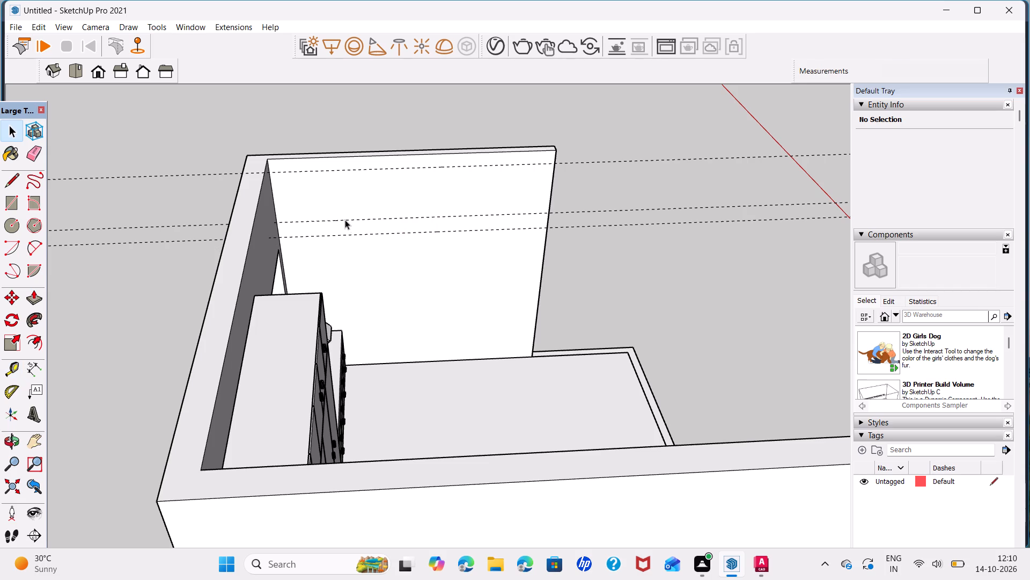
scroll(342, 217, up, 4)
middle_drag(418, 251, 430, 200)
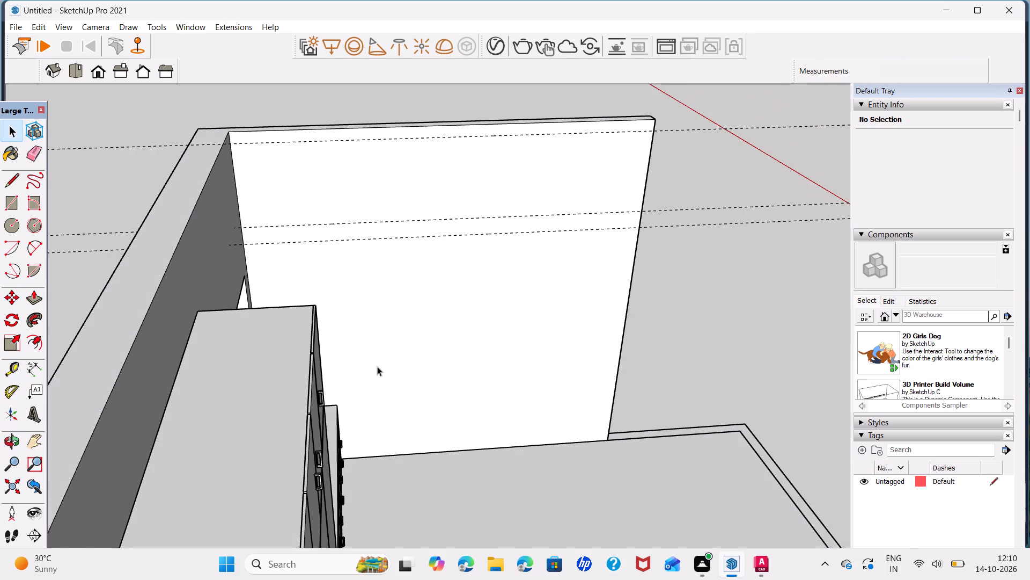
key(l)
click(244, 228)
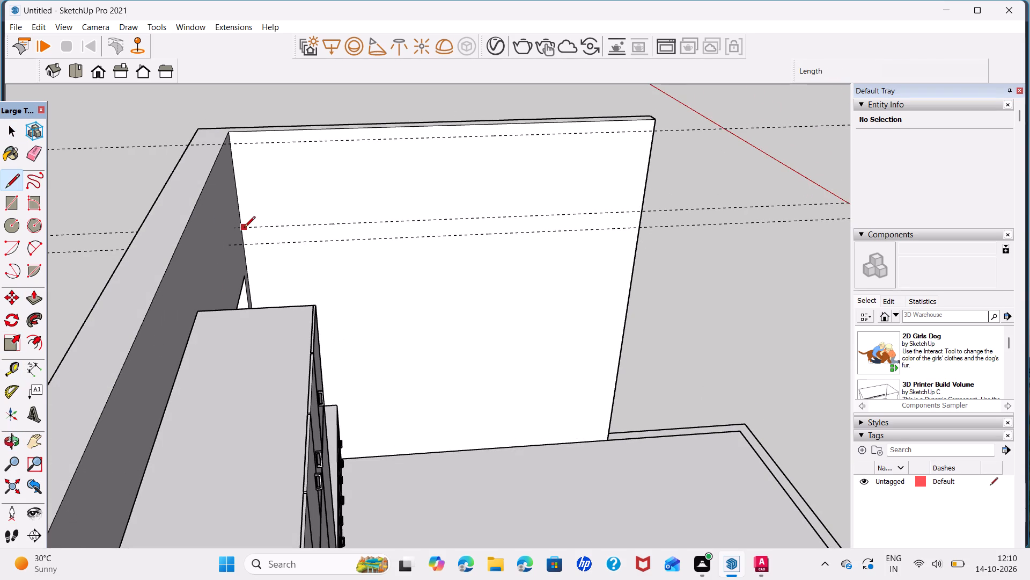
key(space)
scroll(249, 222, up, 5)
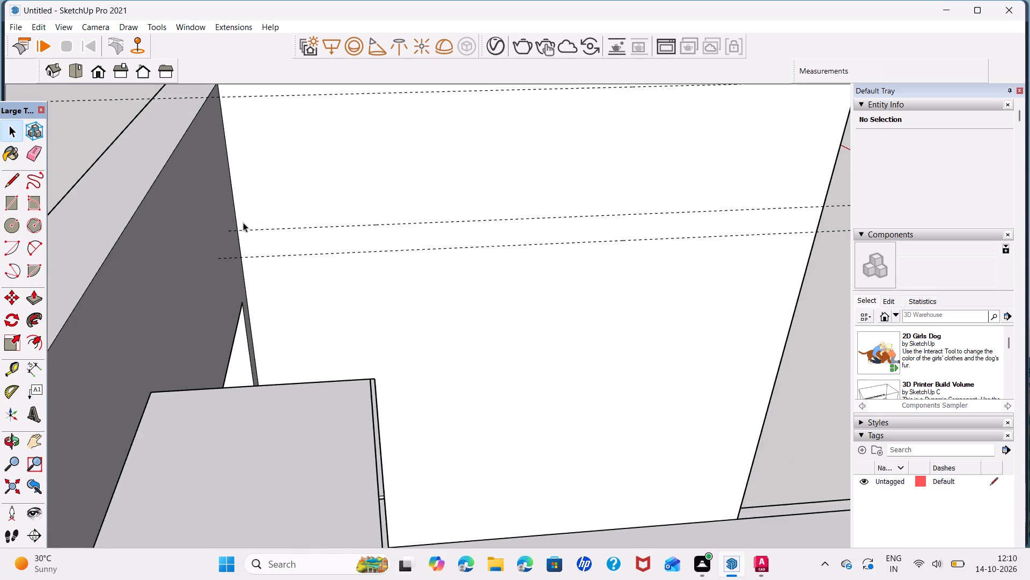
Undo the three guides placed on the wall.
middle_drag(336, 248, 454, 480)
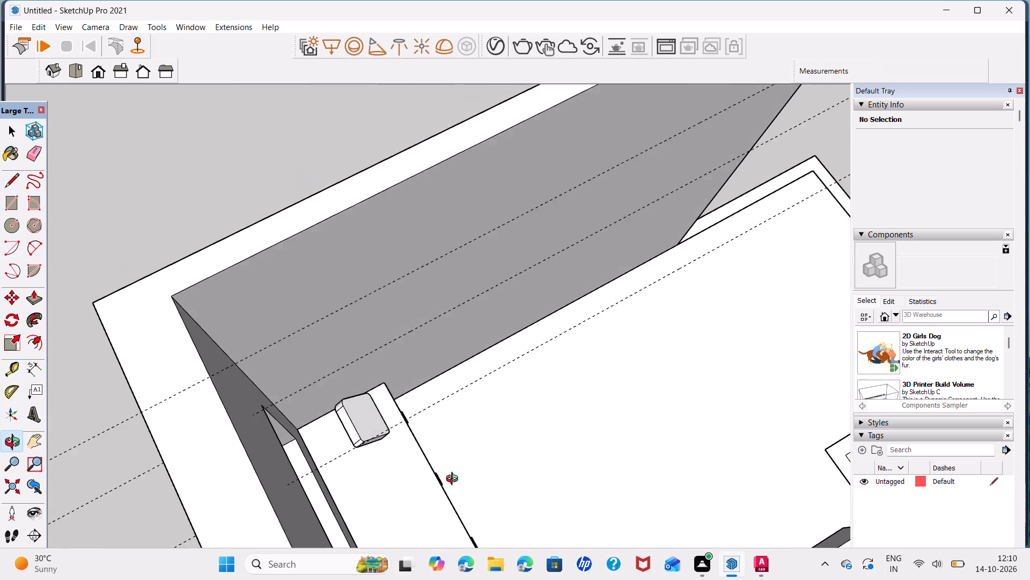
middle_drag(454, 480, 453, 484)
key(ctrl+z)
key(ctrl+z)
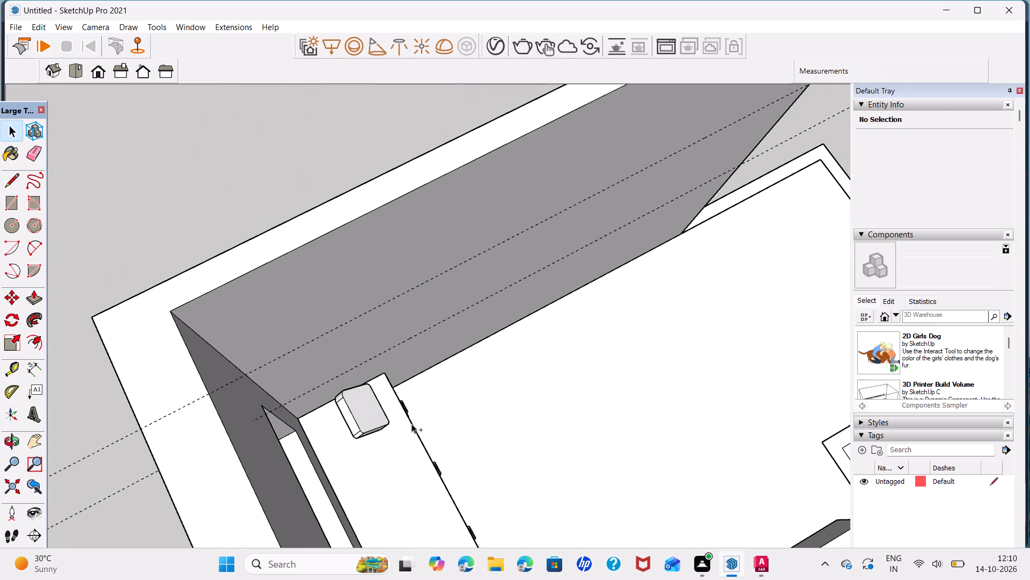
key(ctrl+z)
Place a guide 1 foot below the top inner edge of the wall beyond the drawer unit, and another 2 feet below it.
middle_drag(389, 366, 195, 345)
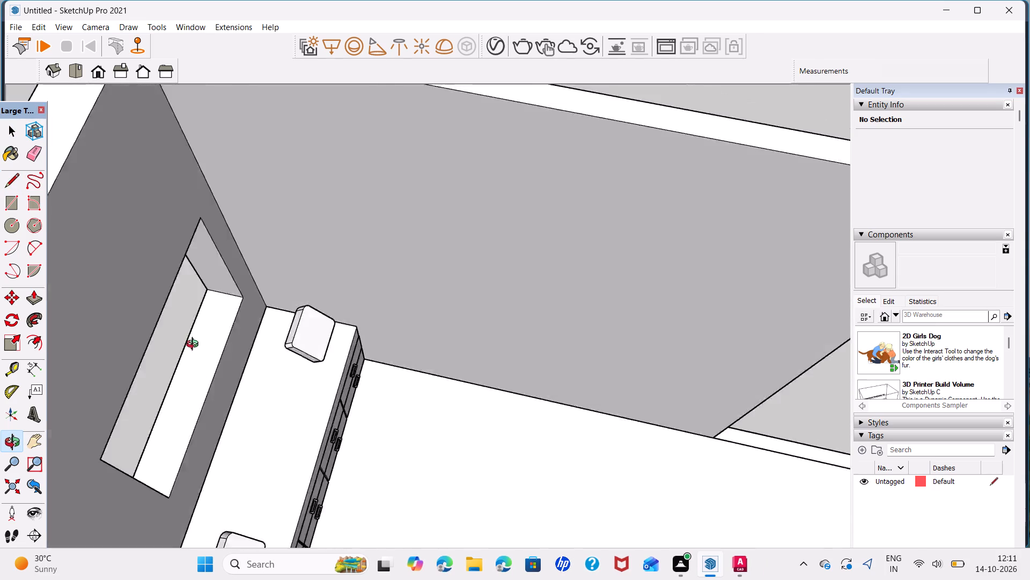
middle_drag(195, 345, 265, 364)
click(10, 364)
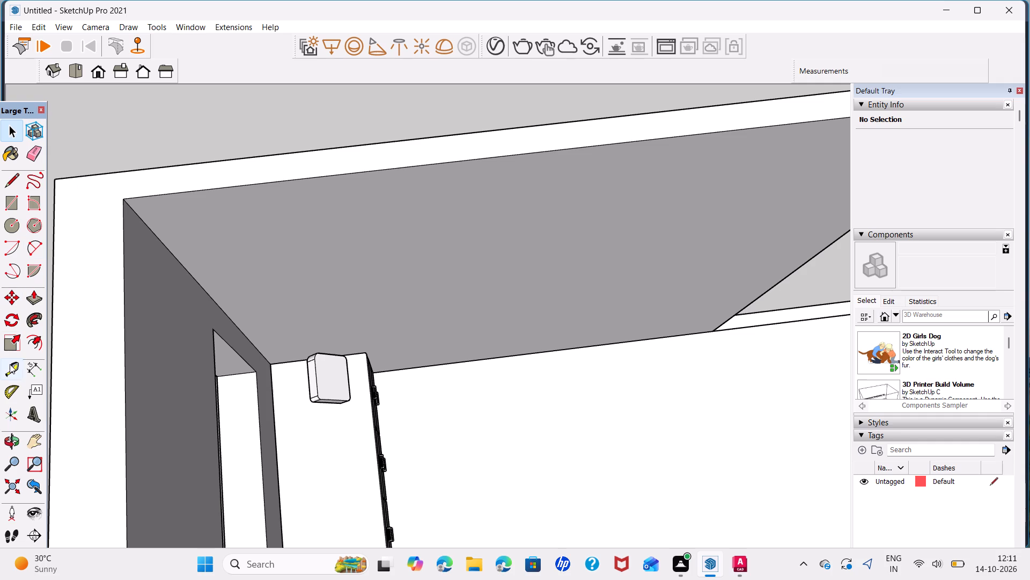
click(465, 161)
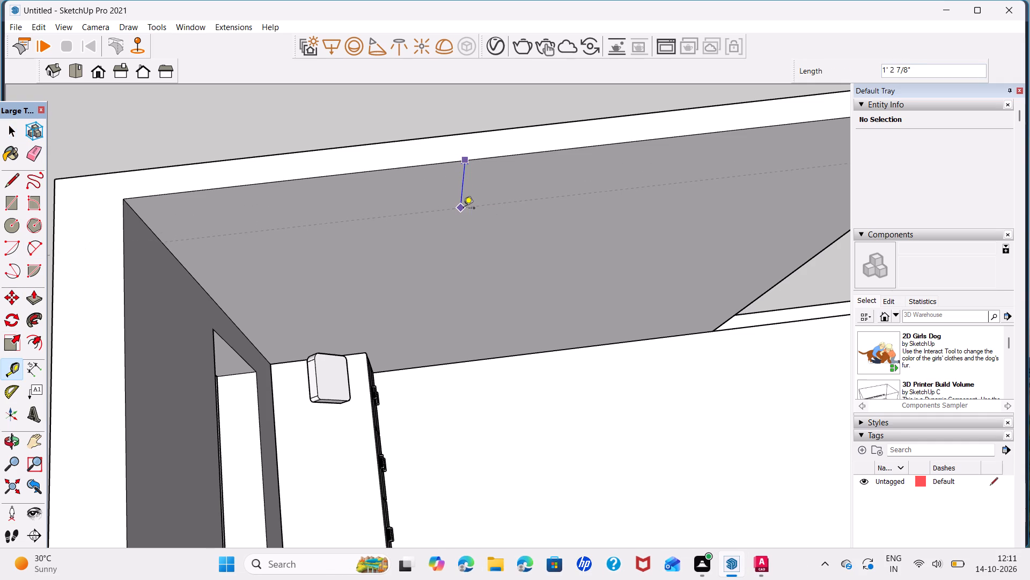
text(1')
key(Return)
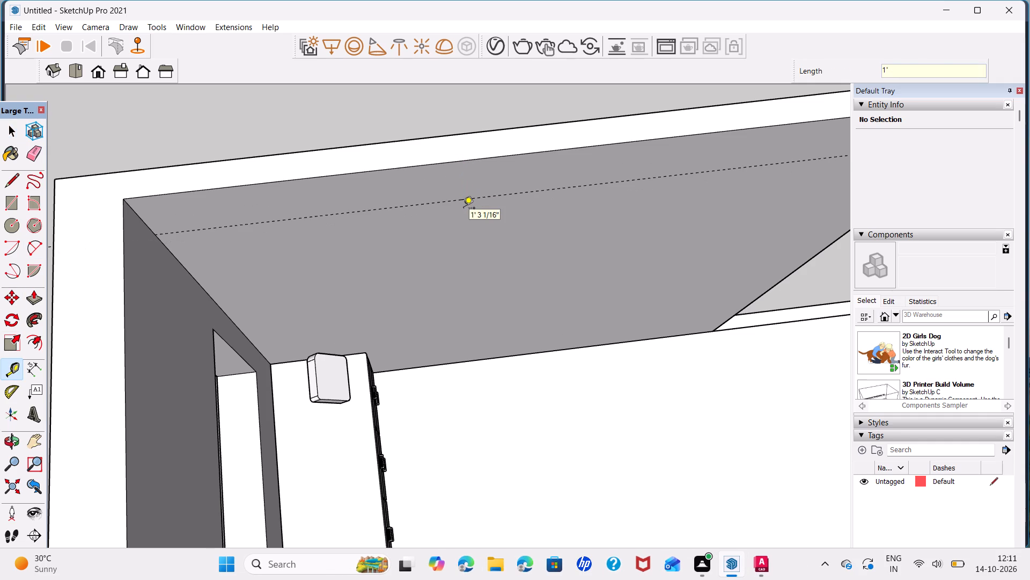
click(478, 198)
text(2')
key(Return)
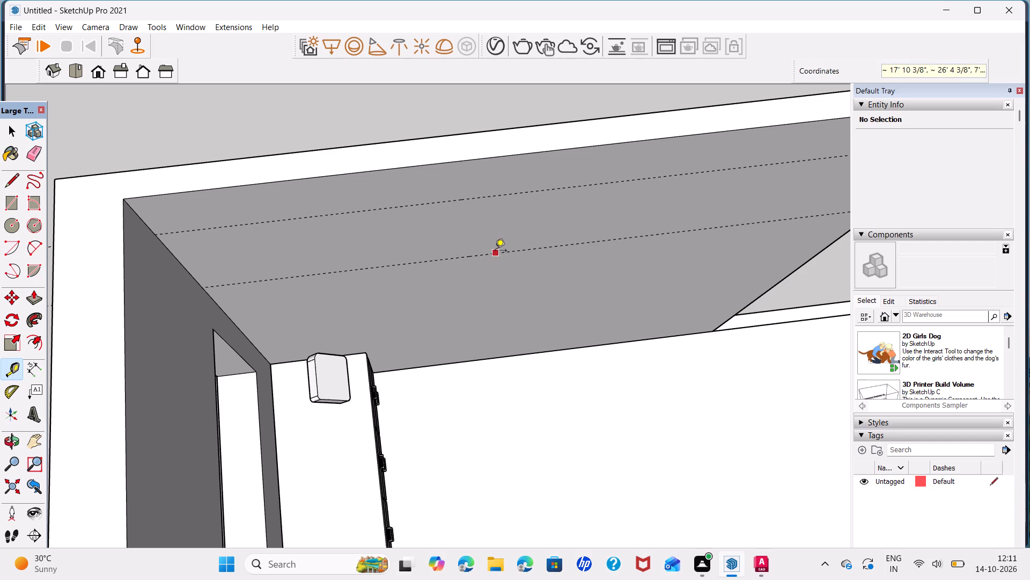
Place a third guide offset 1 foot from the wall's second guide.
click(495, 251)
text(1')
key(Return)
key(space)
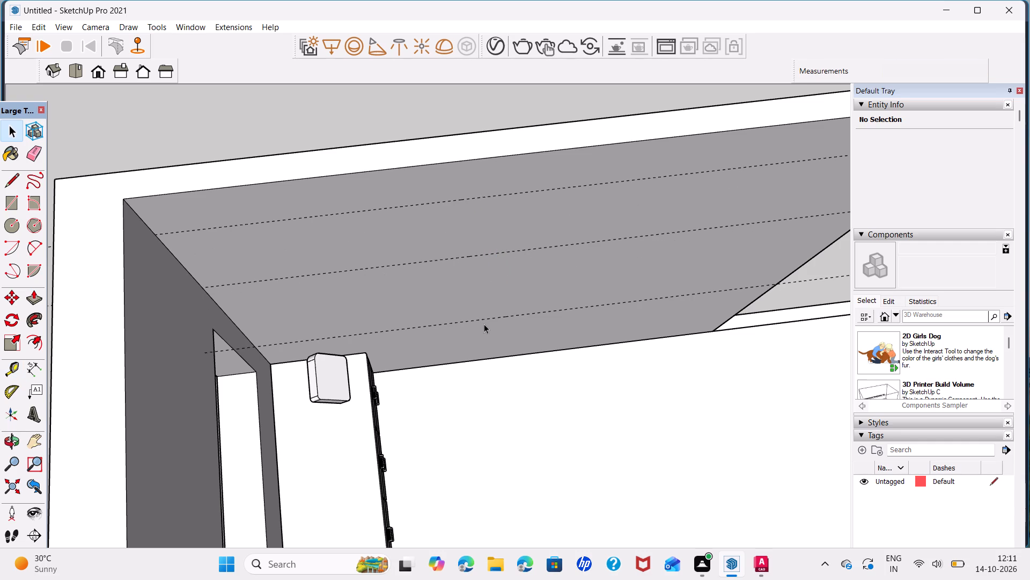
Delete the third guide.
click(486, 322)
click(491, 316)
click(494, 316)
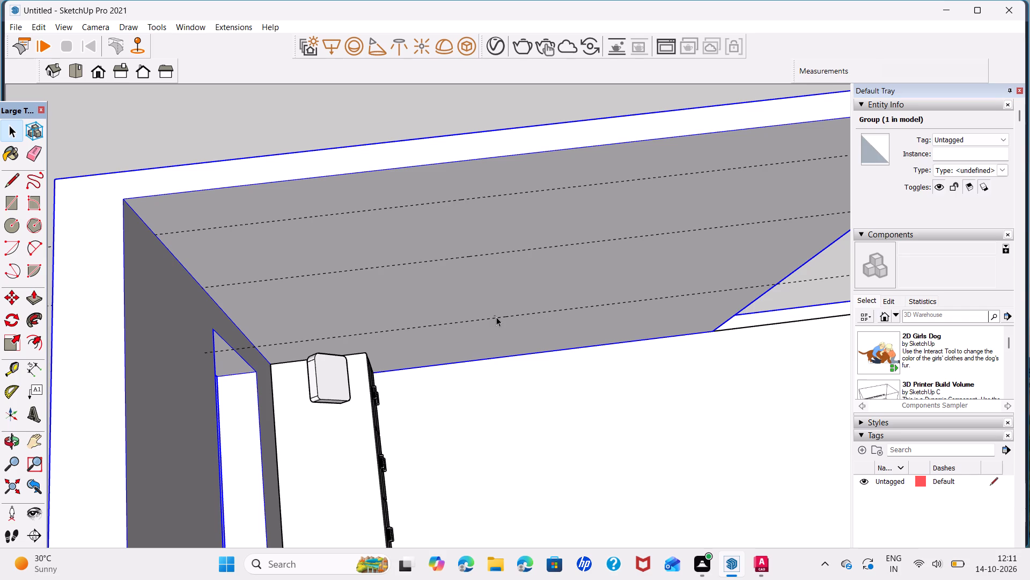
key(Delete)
Place a new guide on the wall face 1 foot below the second guide.
middle_drag(522, 312, 606, 262)
click(4, 372)
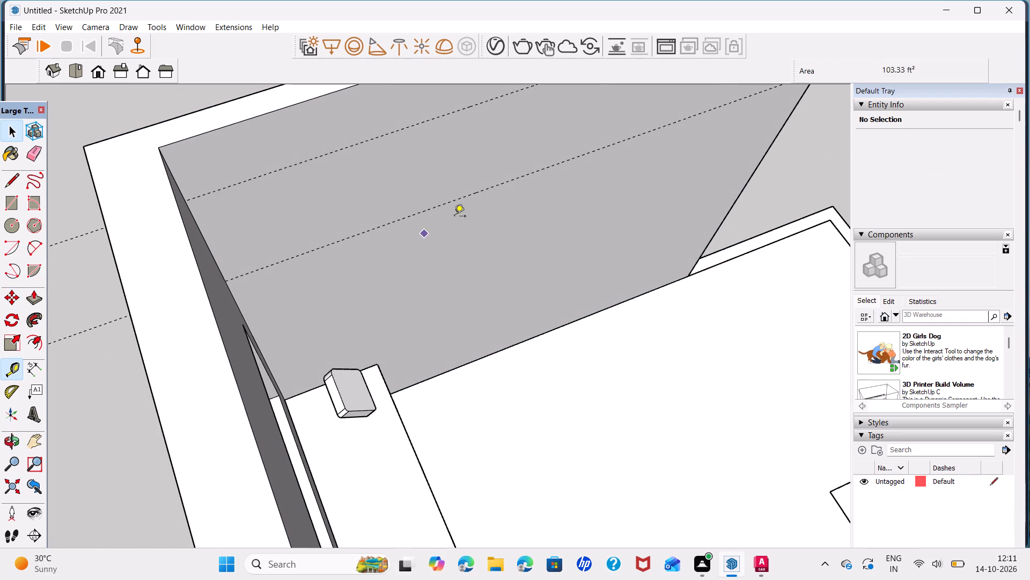
click(490, 190)
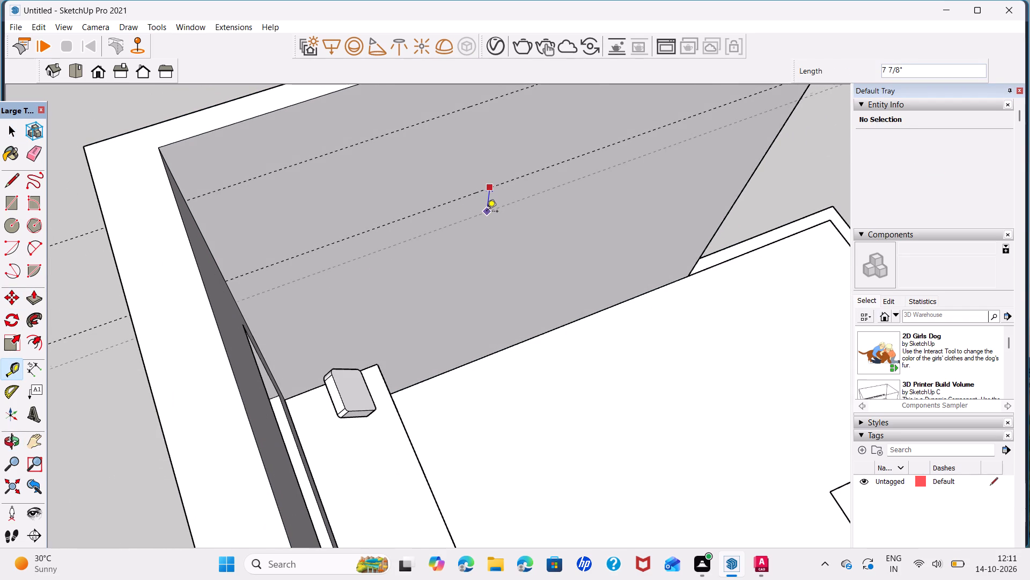
text(1')
key(Return)
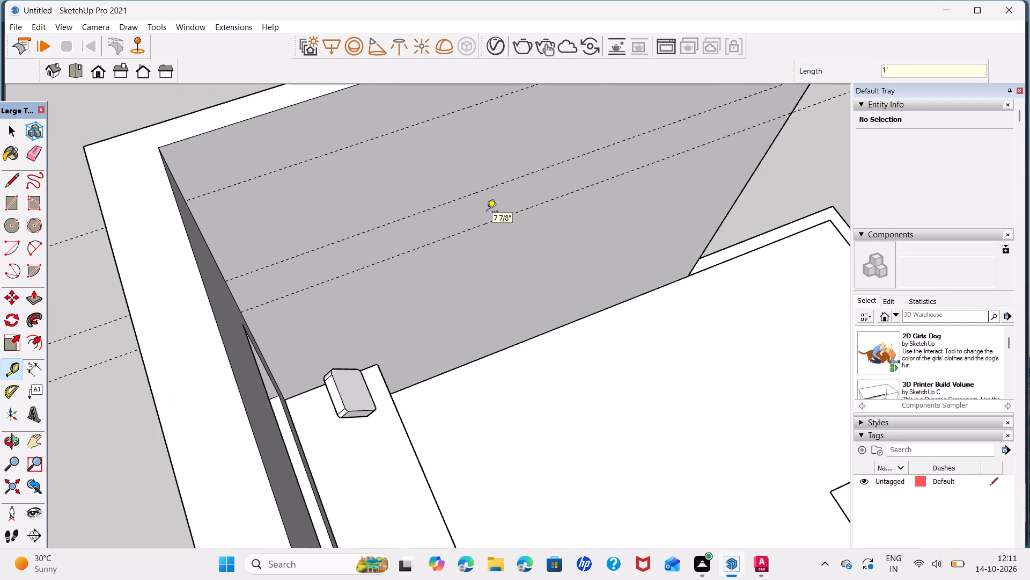
key(Delete)
Draw two horizontal lines across the full width of the wall's inner face along the two lower guides, outlining a 1-foot-high band.
middle_drag(451, 286, 426, 239)
key(space)
scroll(438, 192, down, 3)
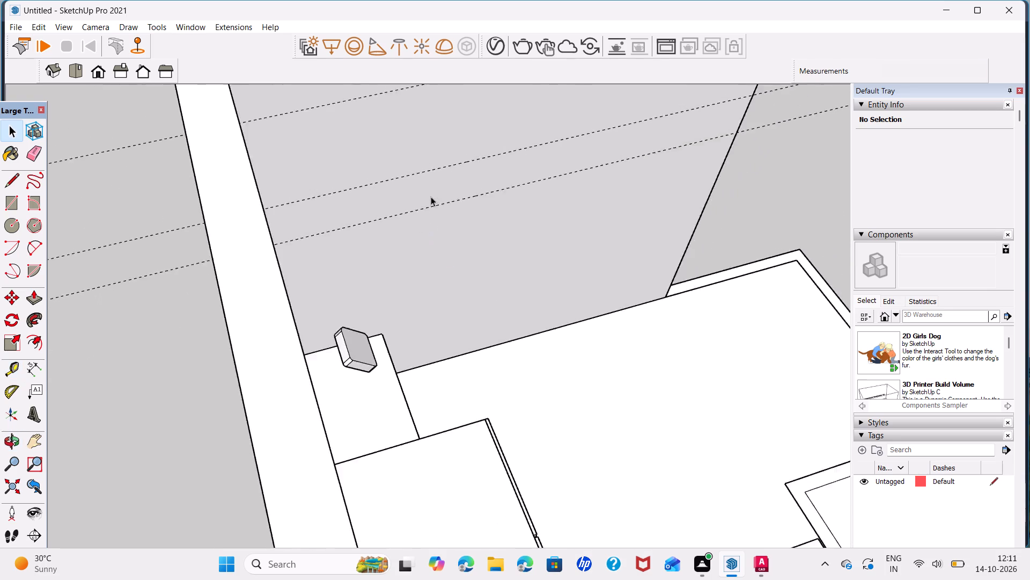
scroll(431, 197, down, 3)
middle_drag(435, 223, 328, 98)
middle_drag(476, 233, 488, 238)
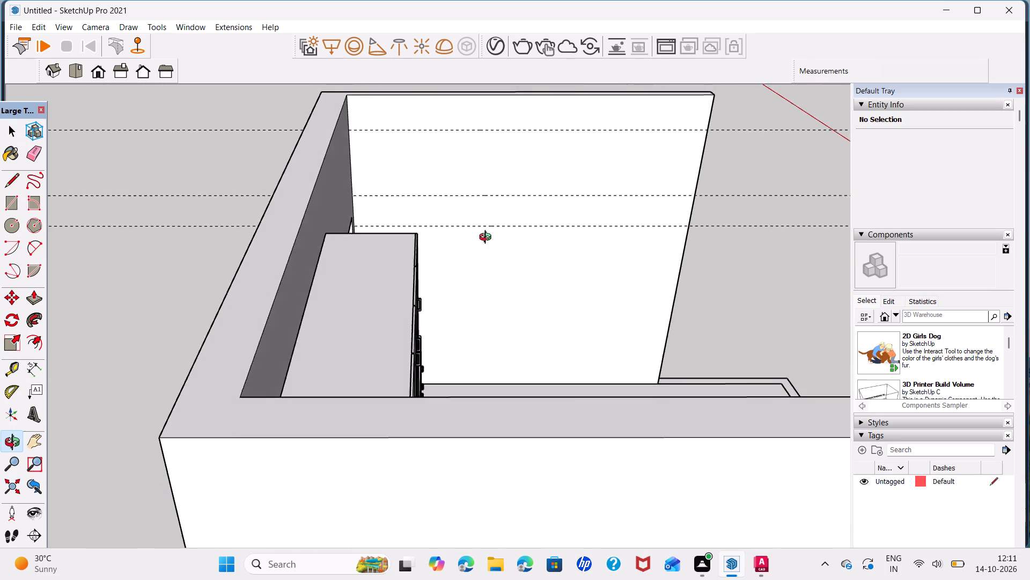
middle_drag(488, 238, 505, 238)
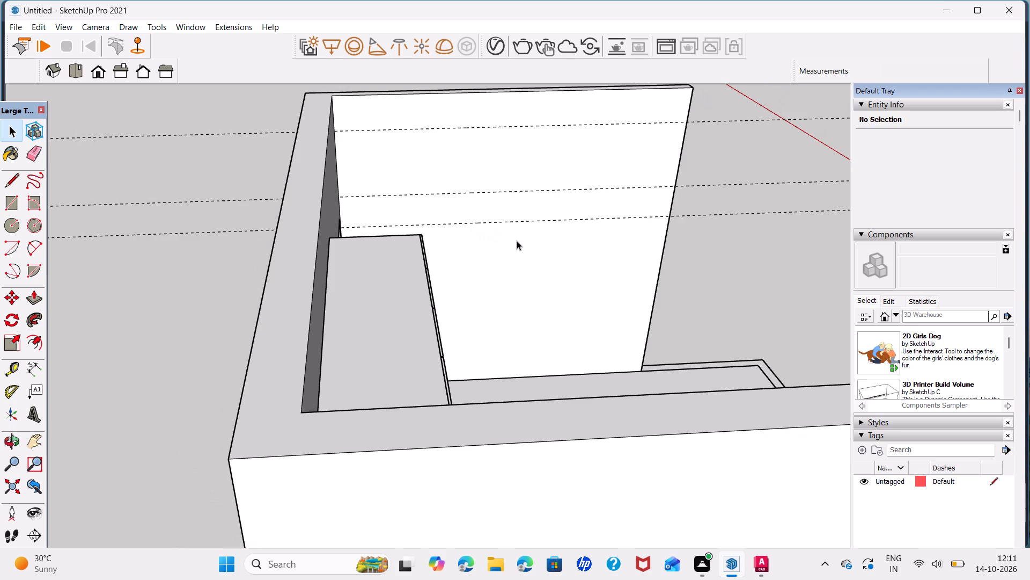
key(l)
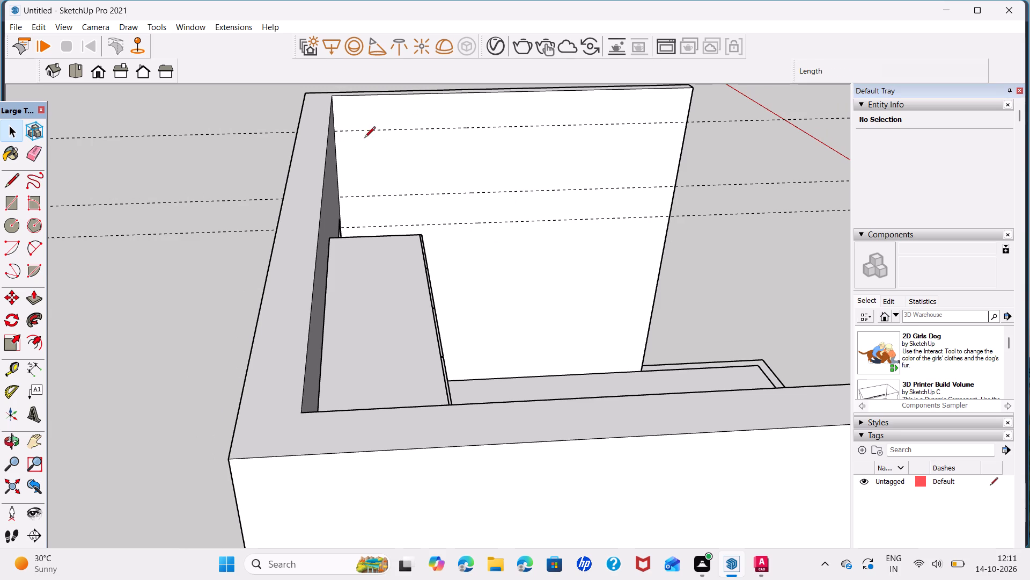
click(342, 195)
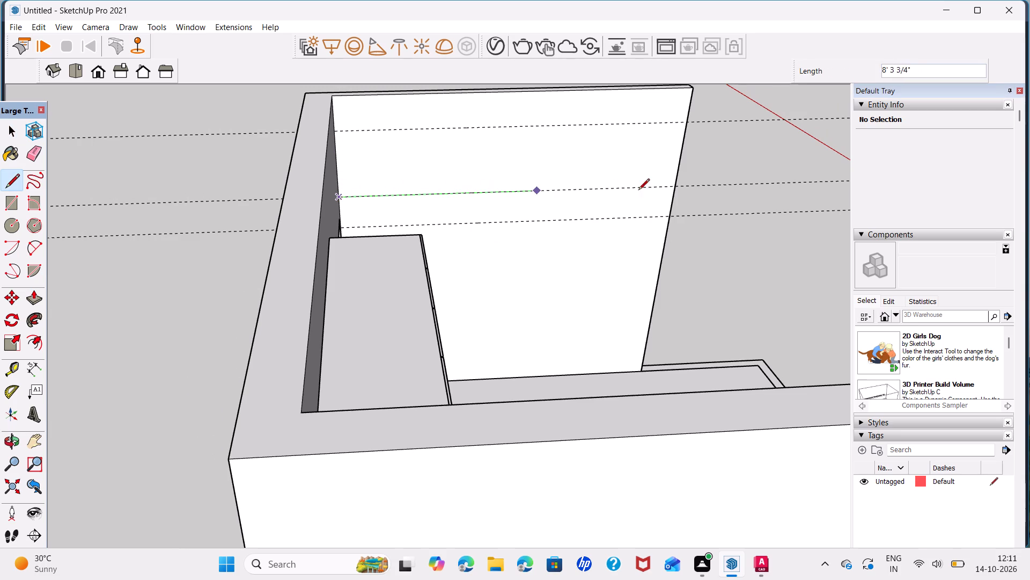
click(673, 187)
key(space)
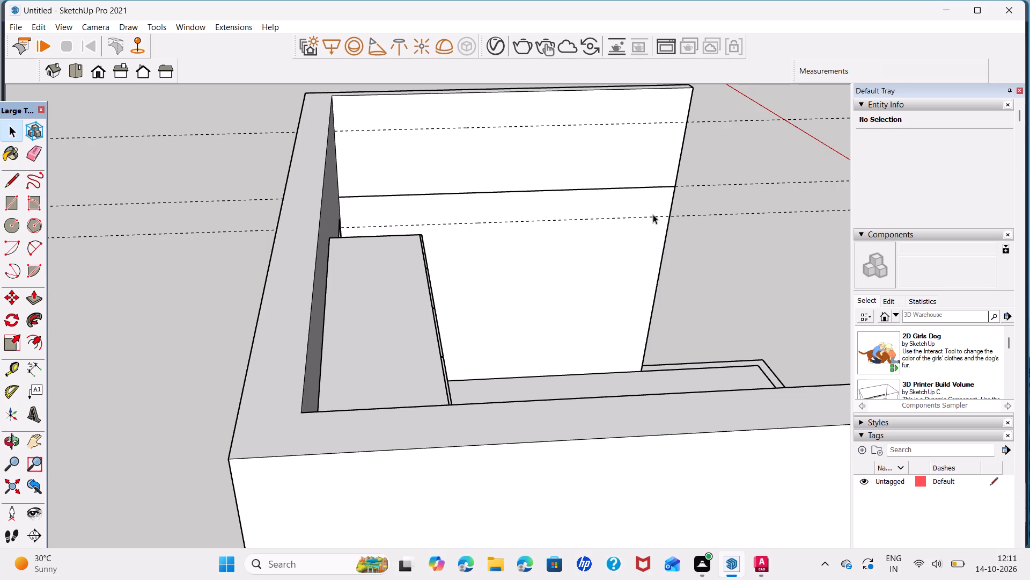
key(l)
click(670, 218)
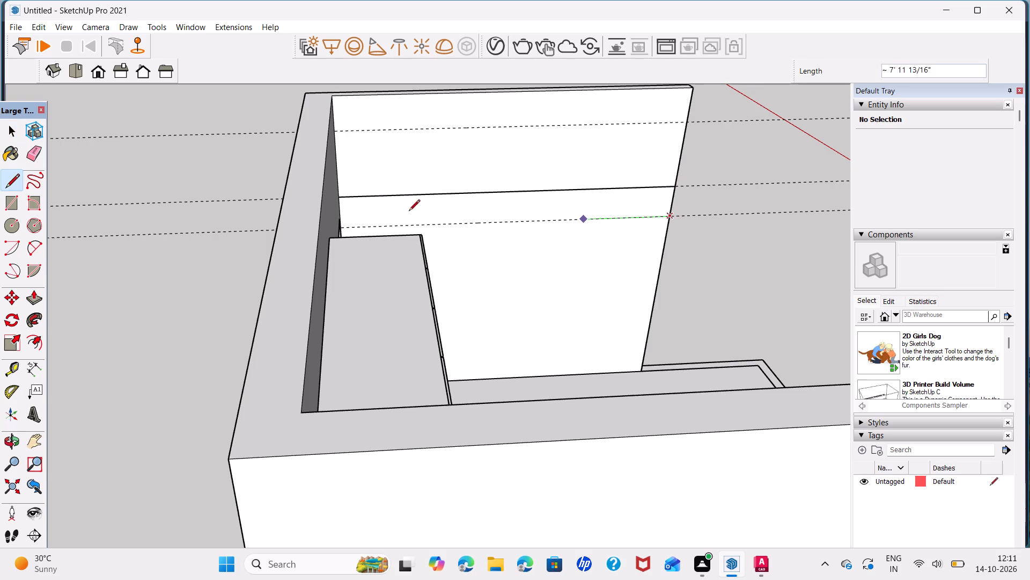
click(341, 226)
key(space)
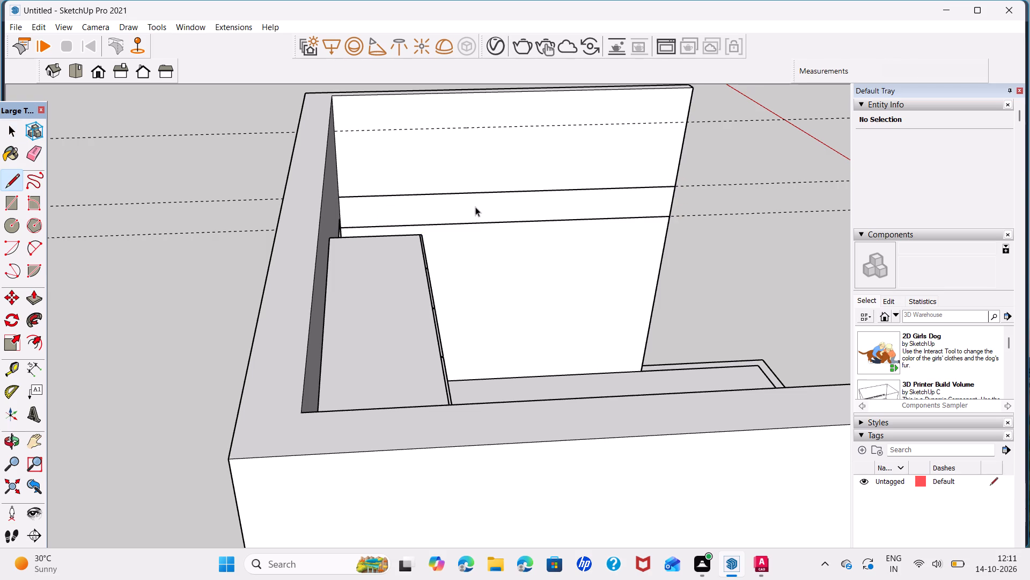
Draw a short vertical line across the band near the wall's open end, joining its lower and upper edges.
middle_drag(475, 206, 415, 212)
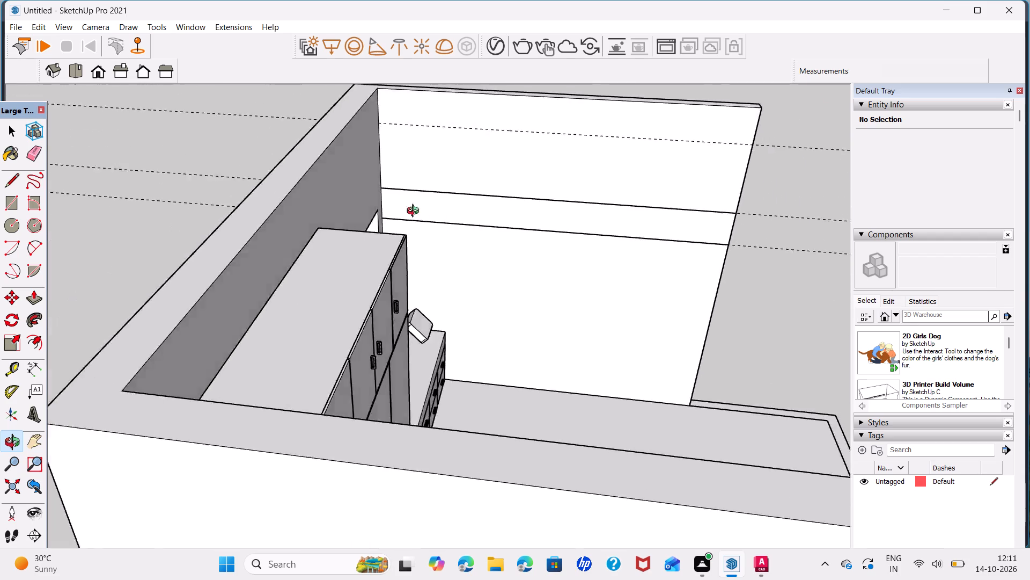
middle_drag(415, 212, 504, 210)
scroll(556, 205, up, 2)
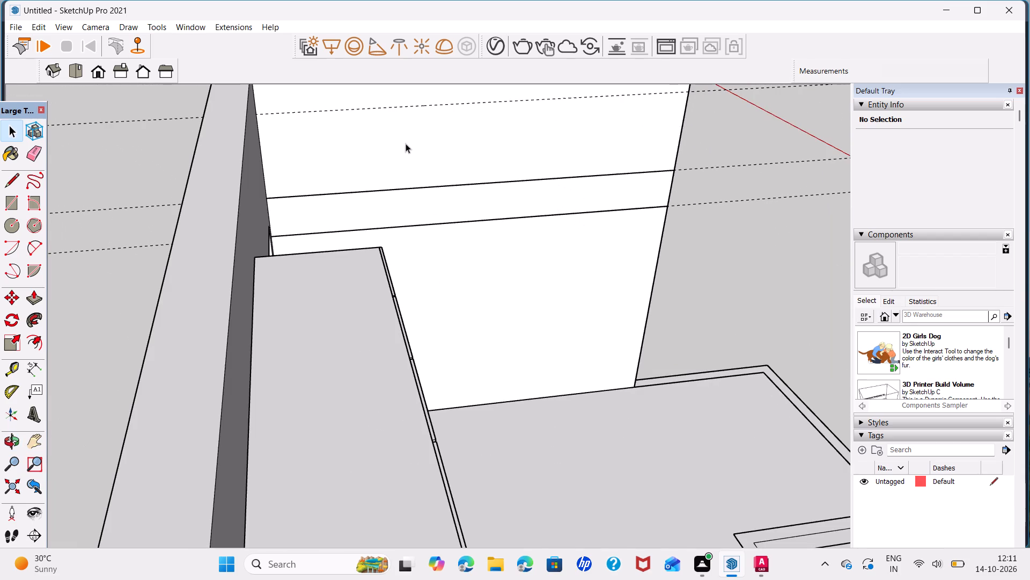
scroll(406, 143, down, 2)
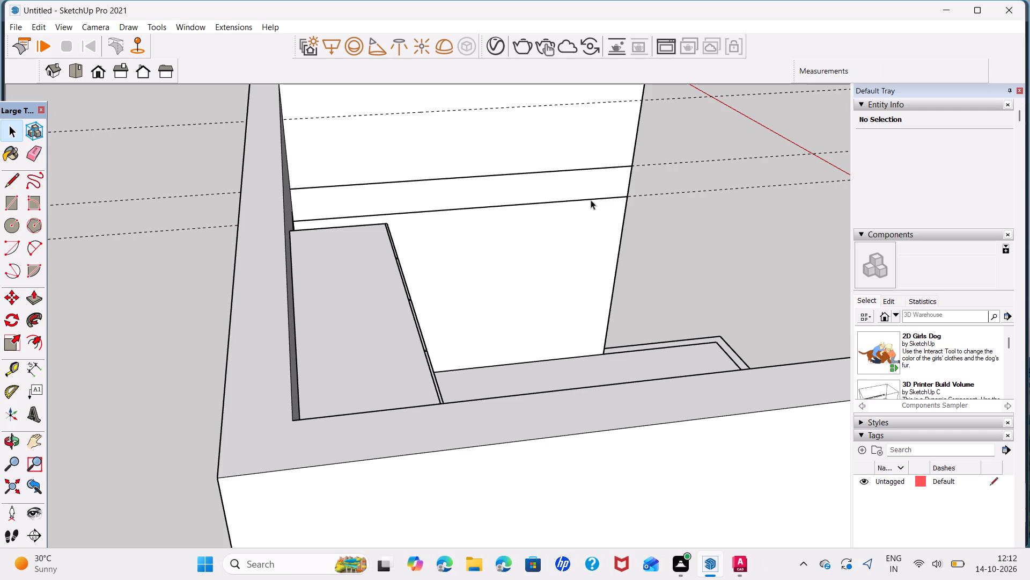
key(l)
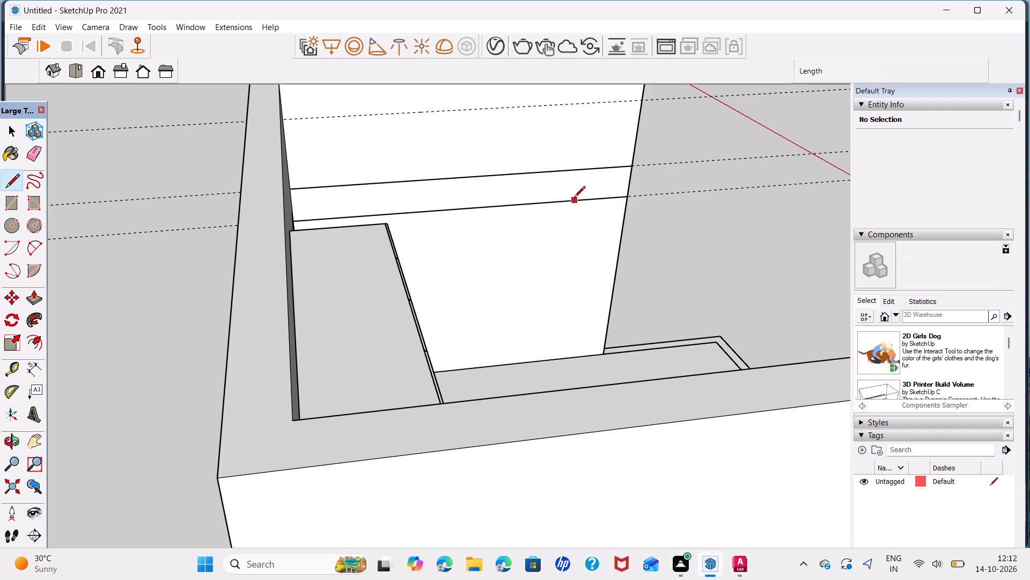
click(573, 198)
click(577, 168)
key(space)
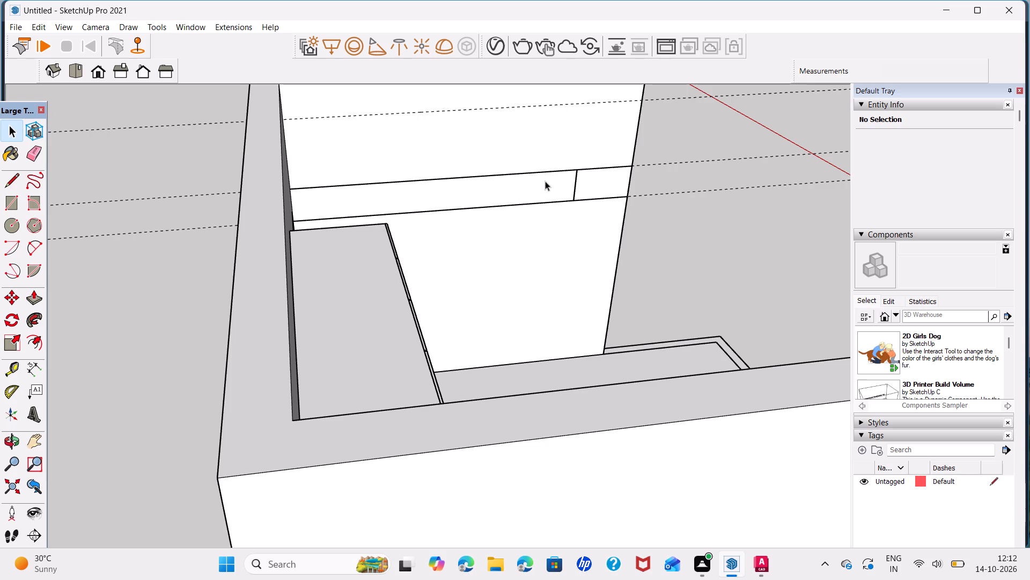
key(space)
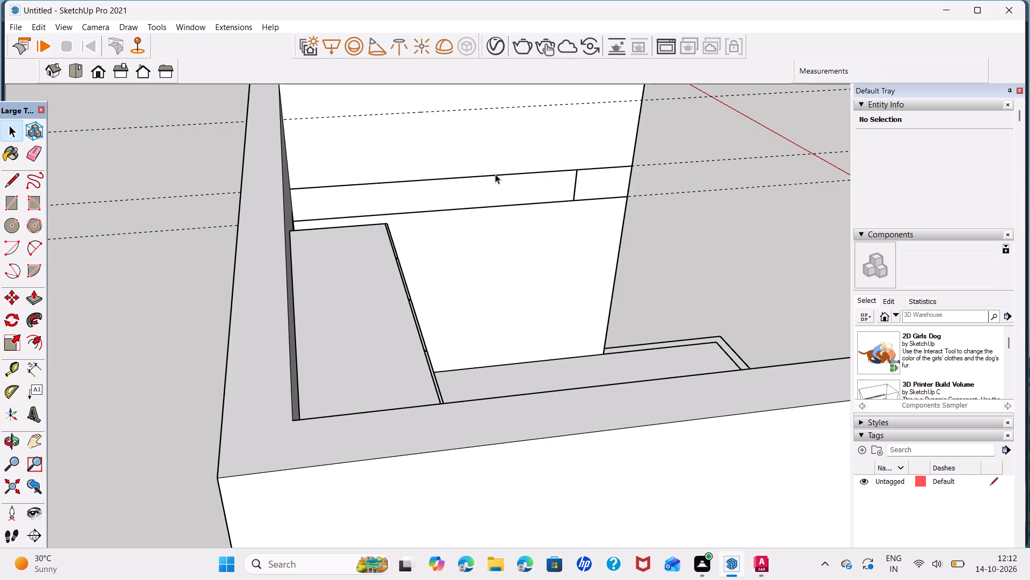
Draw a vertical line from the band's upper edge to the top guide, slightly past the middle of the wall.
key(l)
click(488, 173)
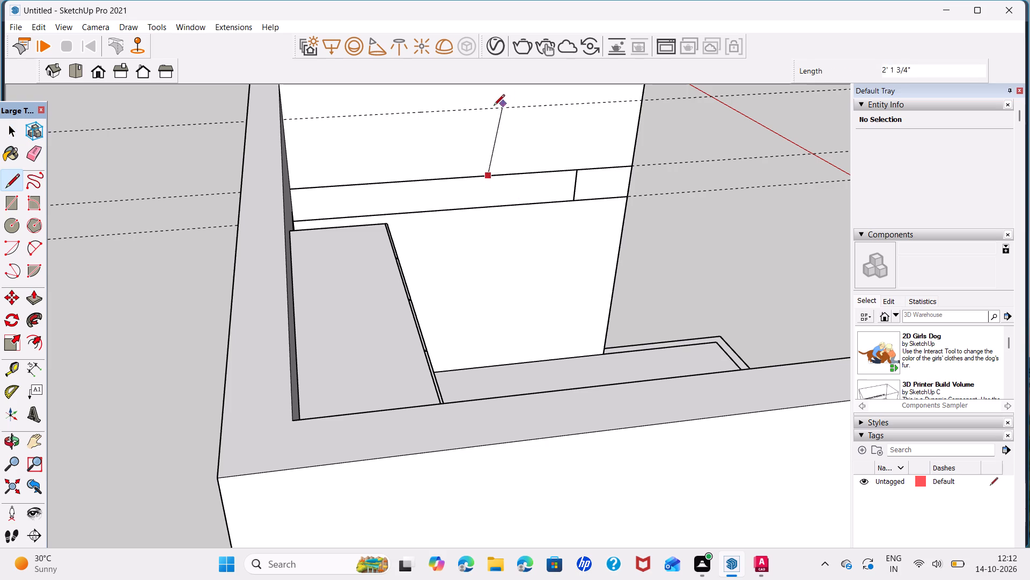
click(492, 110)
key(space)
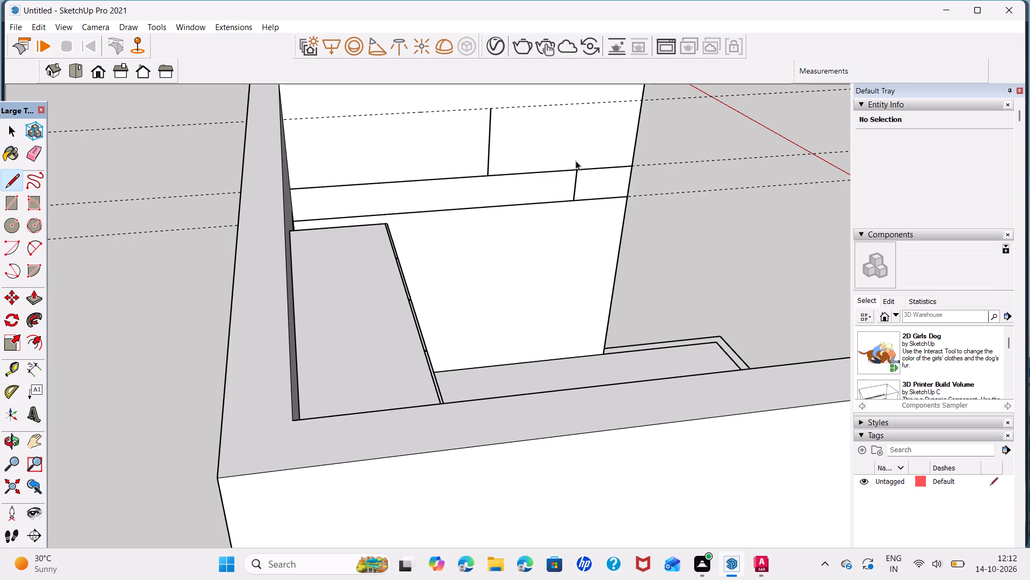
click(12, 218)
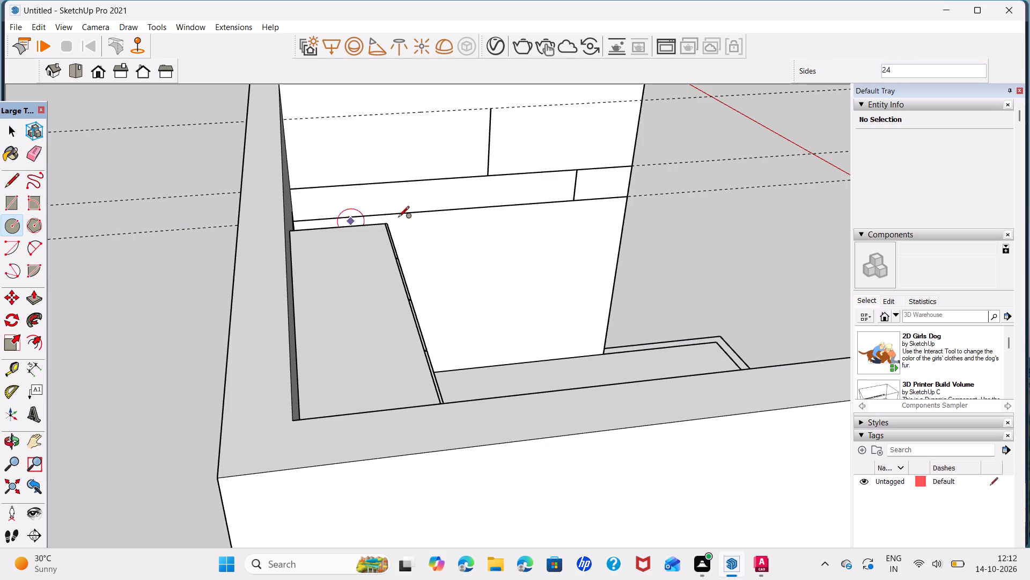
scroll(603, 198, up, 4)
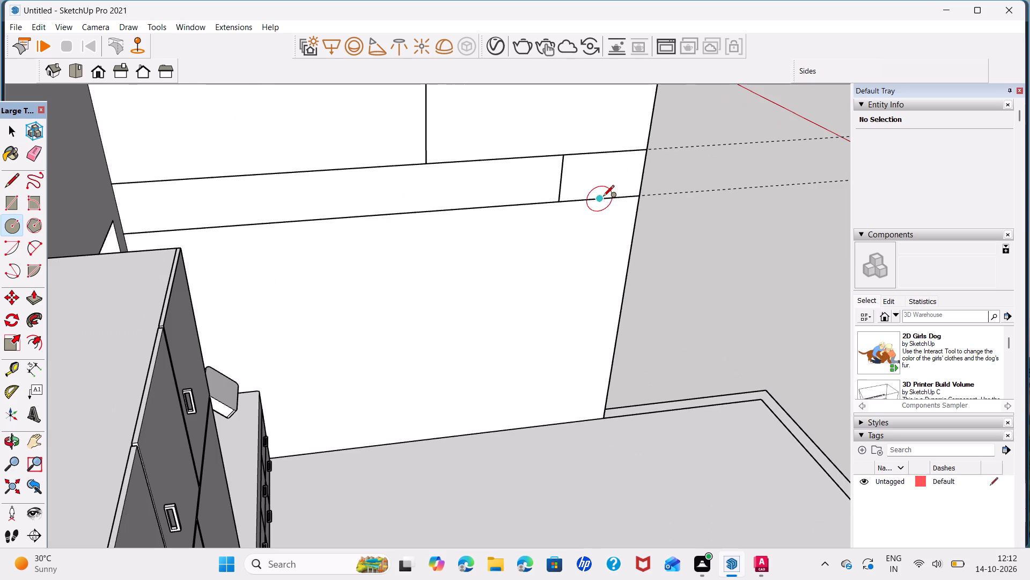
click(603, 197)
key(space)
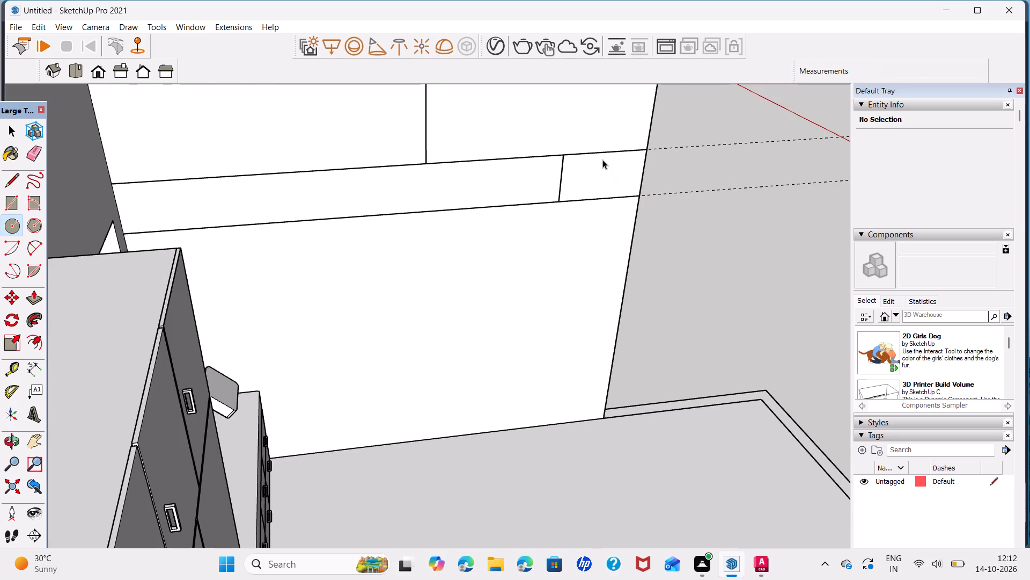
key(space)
Draw a circle of about 10 9/16" radius centred on the band's upper edge, between the short vertical line and the wall's open end.
scroll(586, 155, down, 2)
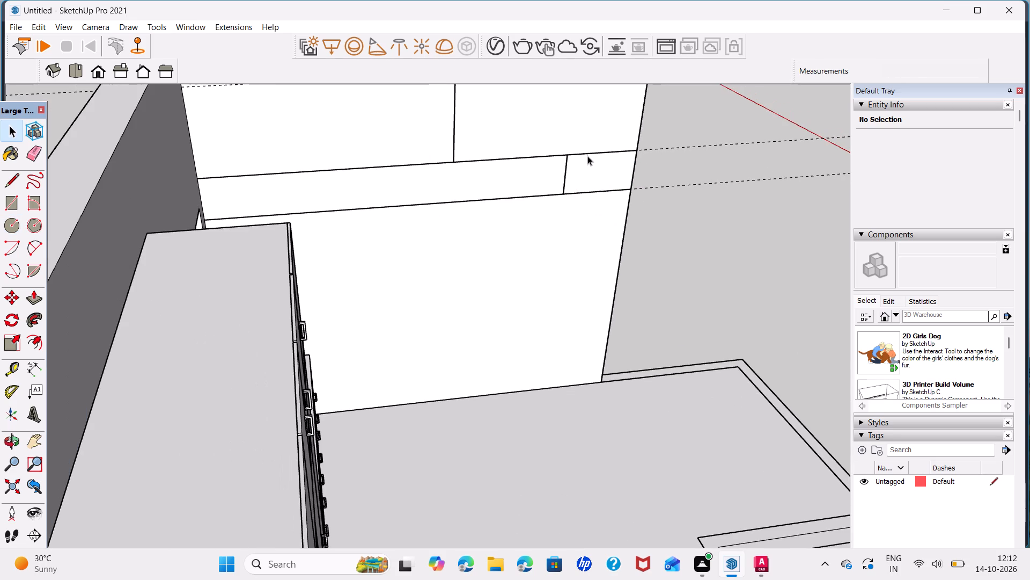
click(11, 221)
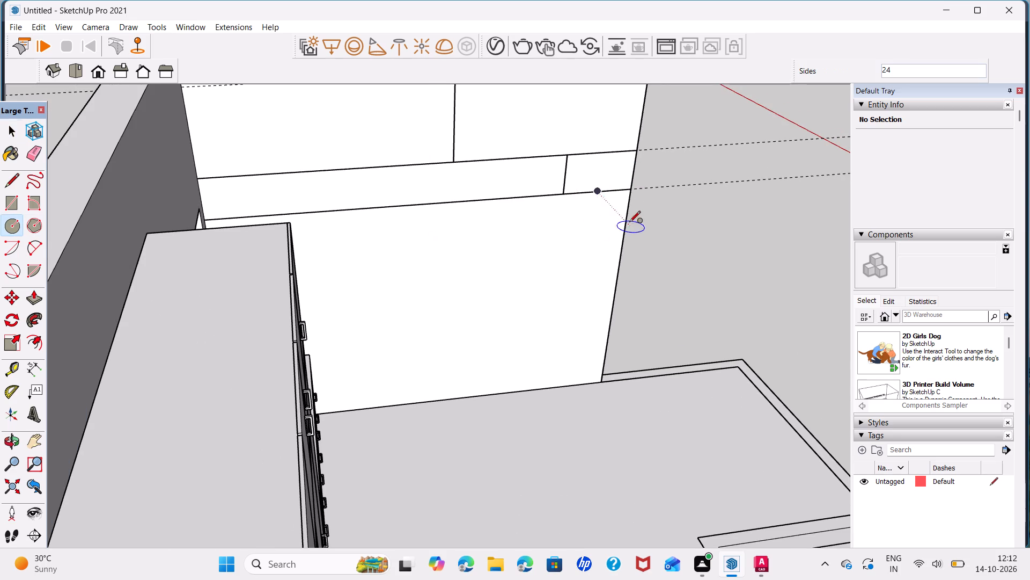
click(604, 154)
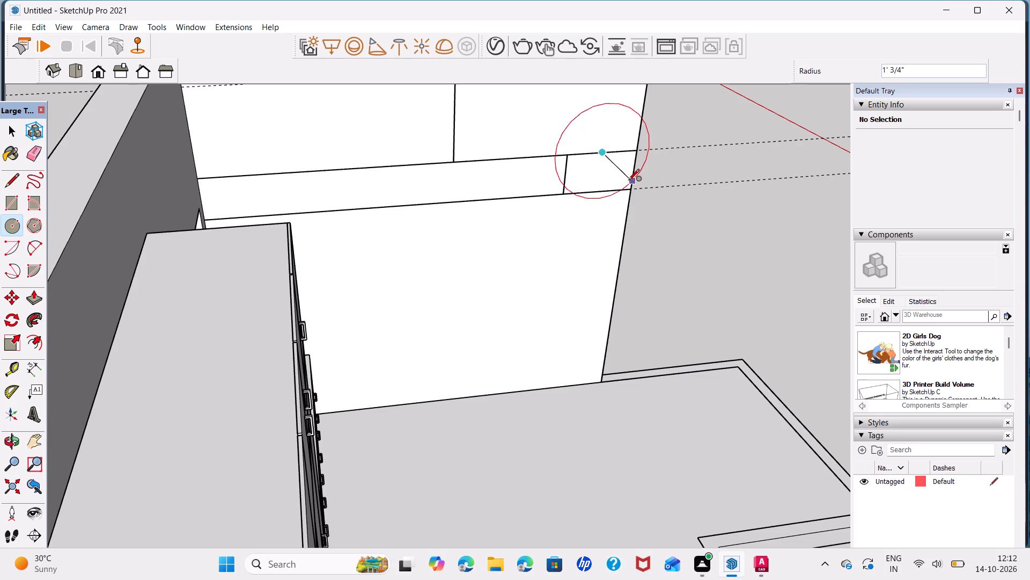
click(635, 153)
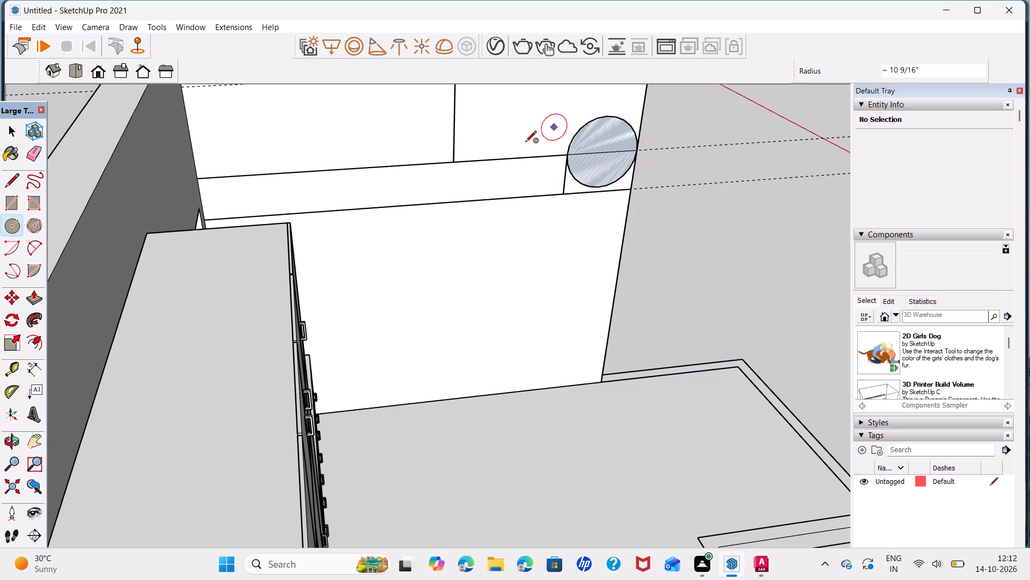
key(space)
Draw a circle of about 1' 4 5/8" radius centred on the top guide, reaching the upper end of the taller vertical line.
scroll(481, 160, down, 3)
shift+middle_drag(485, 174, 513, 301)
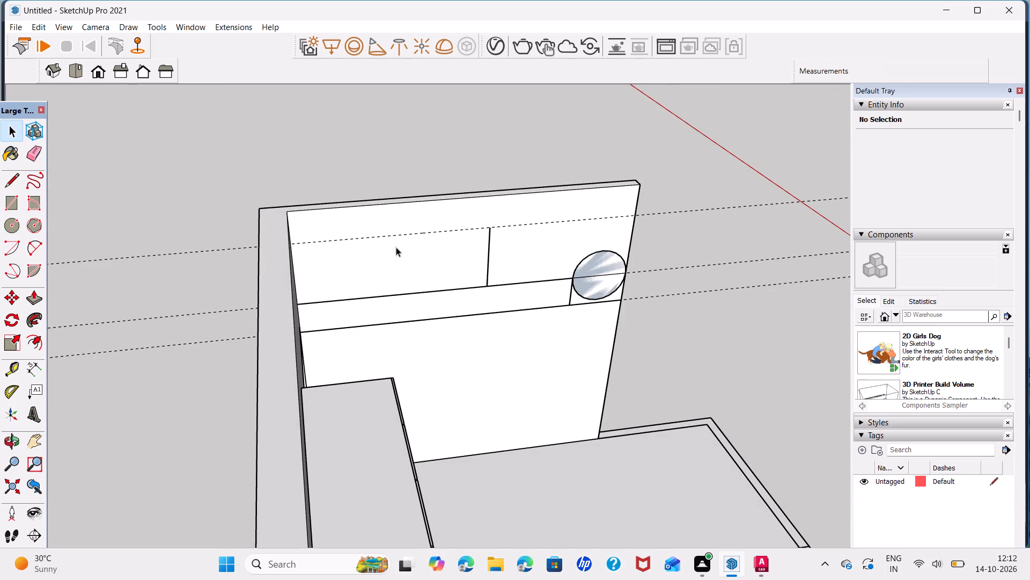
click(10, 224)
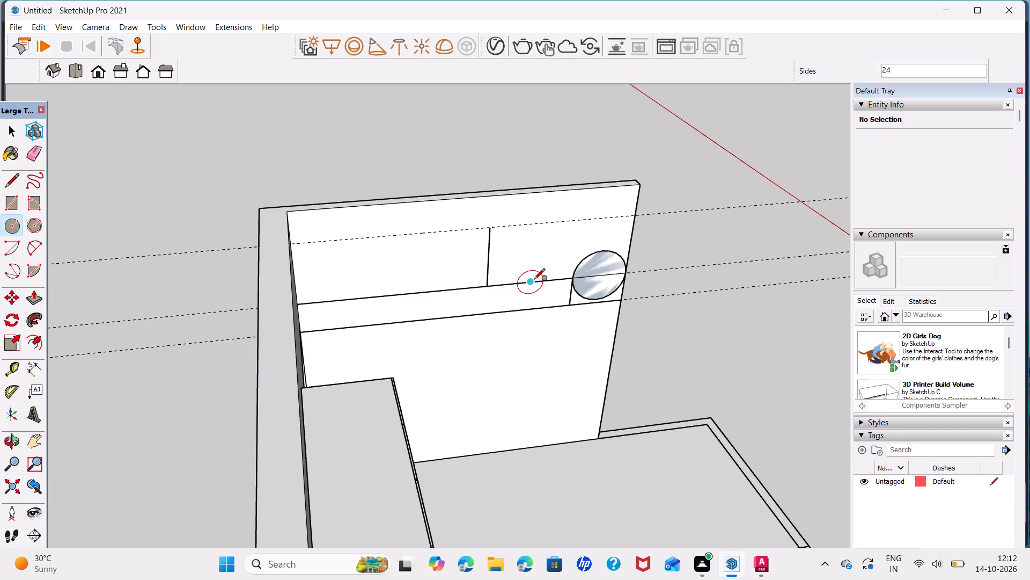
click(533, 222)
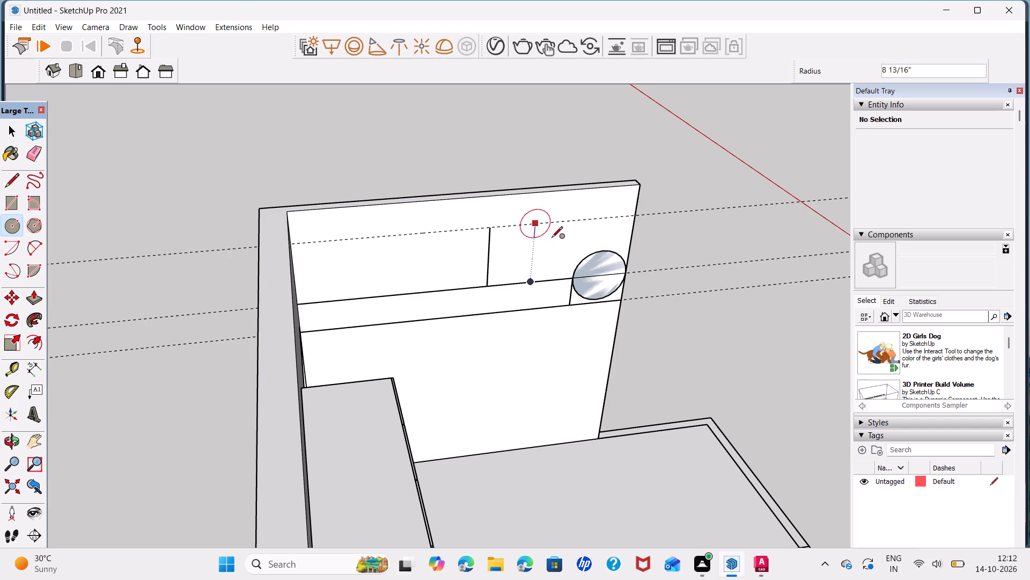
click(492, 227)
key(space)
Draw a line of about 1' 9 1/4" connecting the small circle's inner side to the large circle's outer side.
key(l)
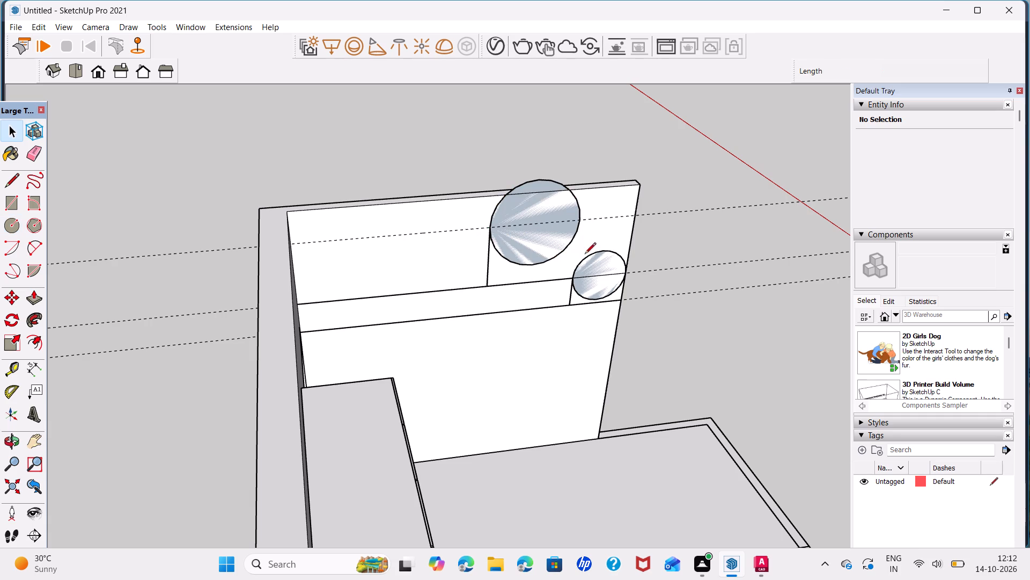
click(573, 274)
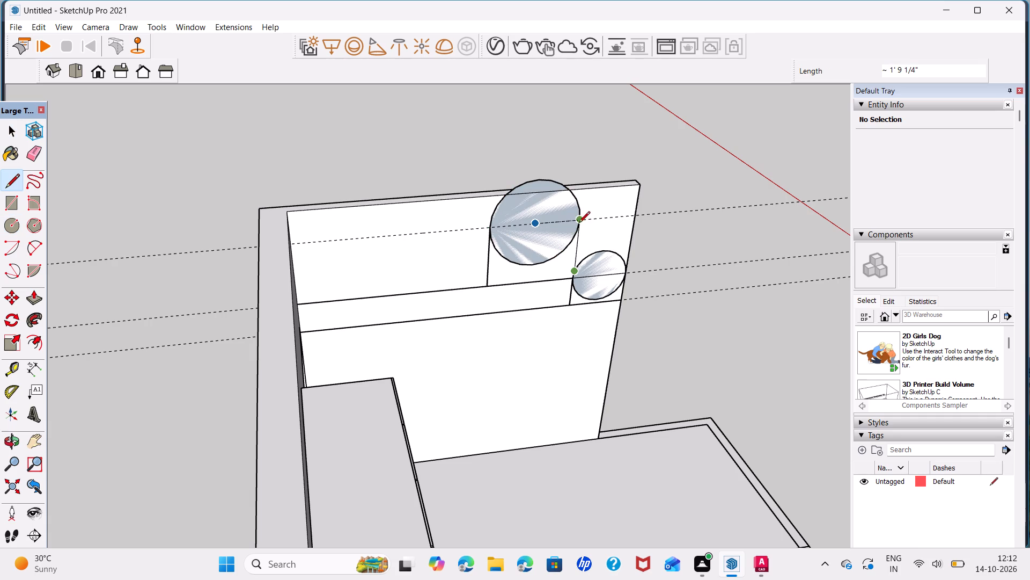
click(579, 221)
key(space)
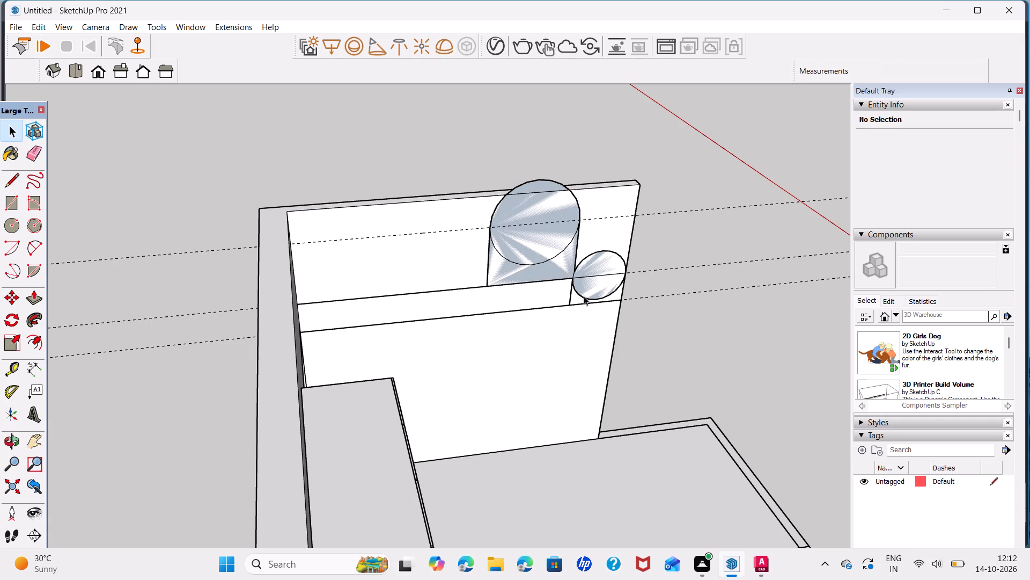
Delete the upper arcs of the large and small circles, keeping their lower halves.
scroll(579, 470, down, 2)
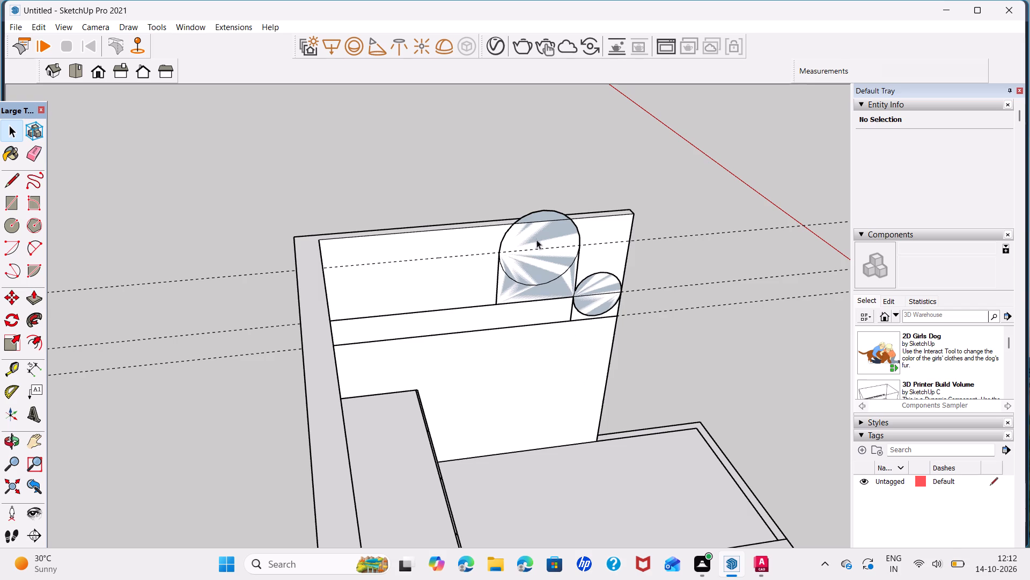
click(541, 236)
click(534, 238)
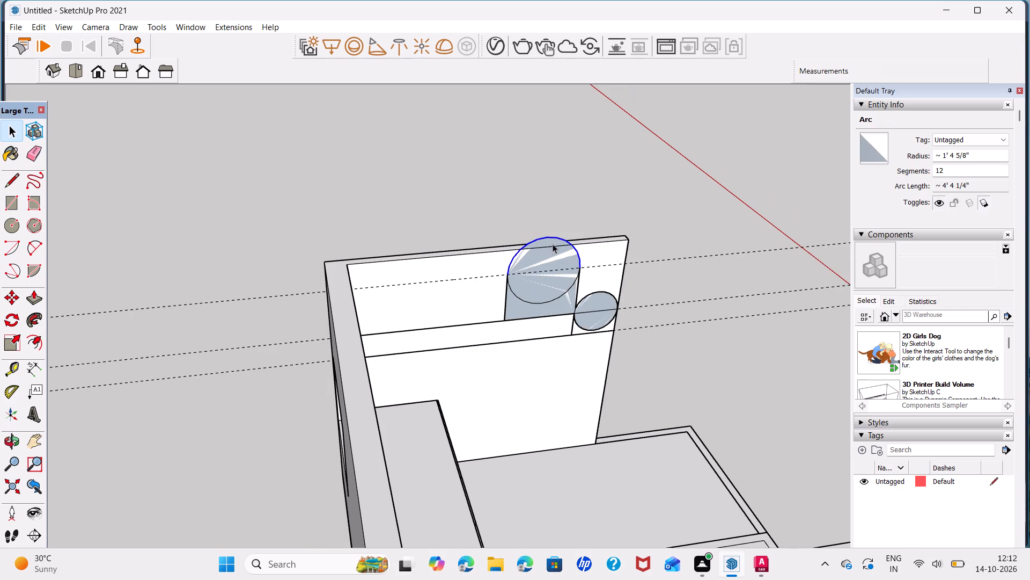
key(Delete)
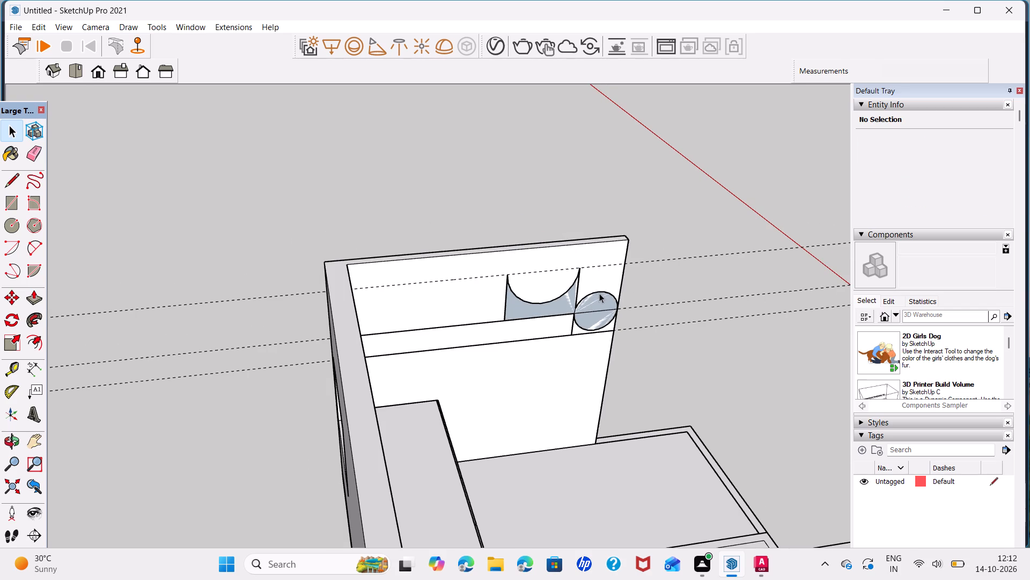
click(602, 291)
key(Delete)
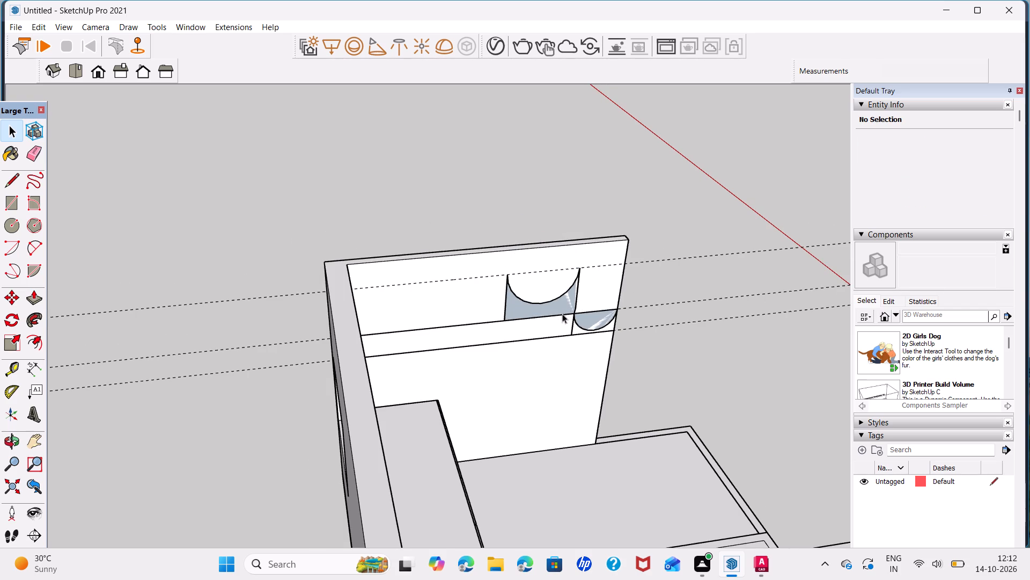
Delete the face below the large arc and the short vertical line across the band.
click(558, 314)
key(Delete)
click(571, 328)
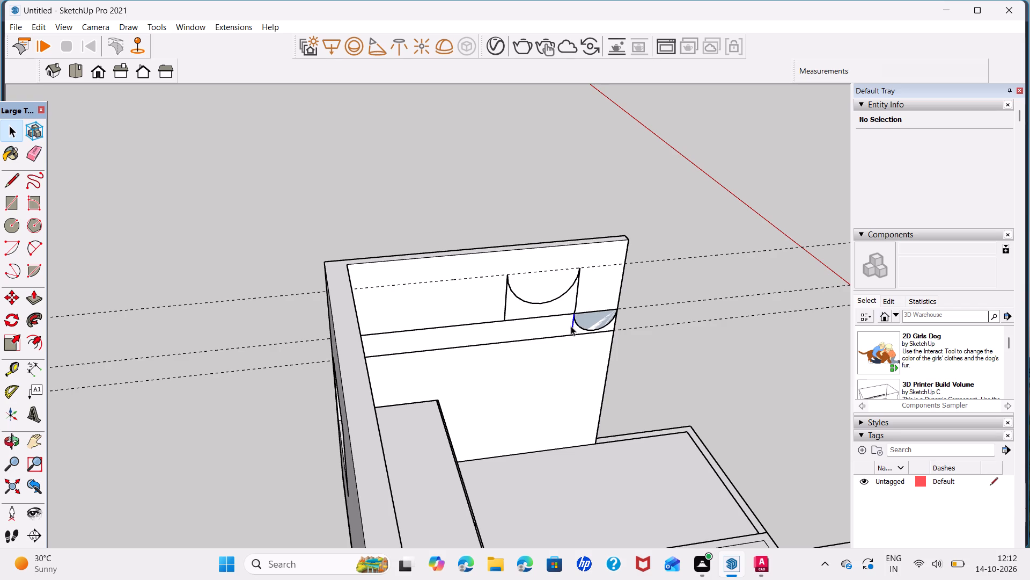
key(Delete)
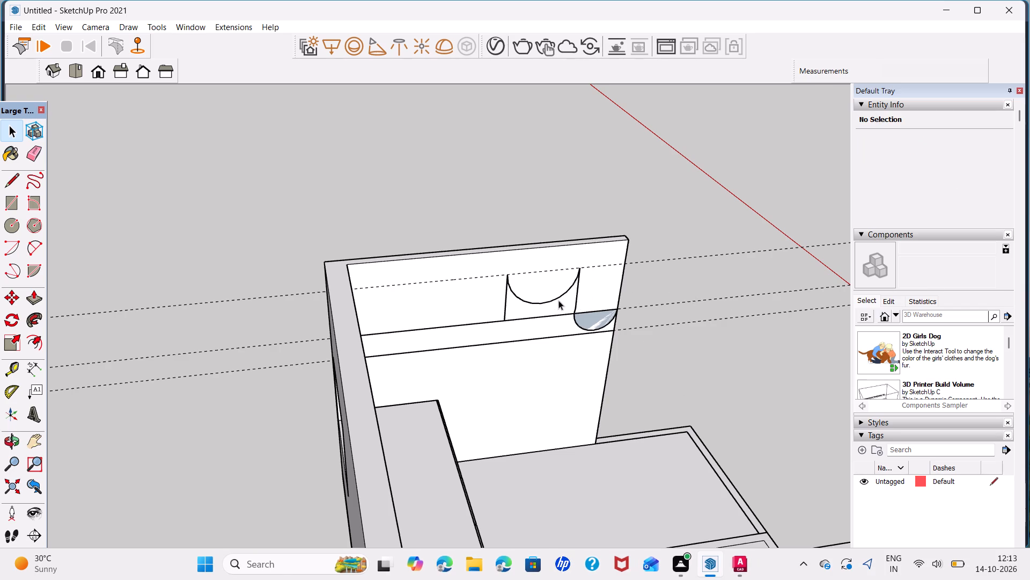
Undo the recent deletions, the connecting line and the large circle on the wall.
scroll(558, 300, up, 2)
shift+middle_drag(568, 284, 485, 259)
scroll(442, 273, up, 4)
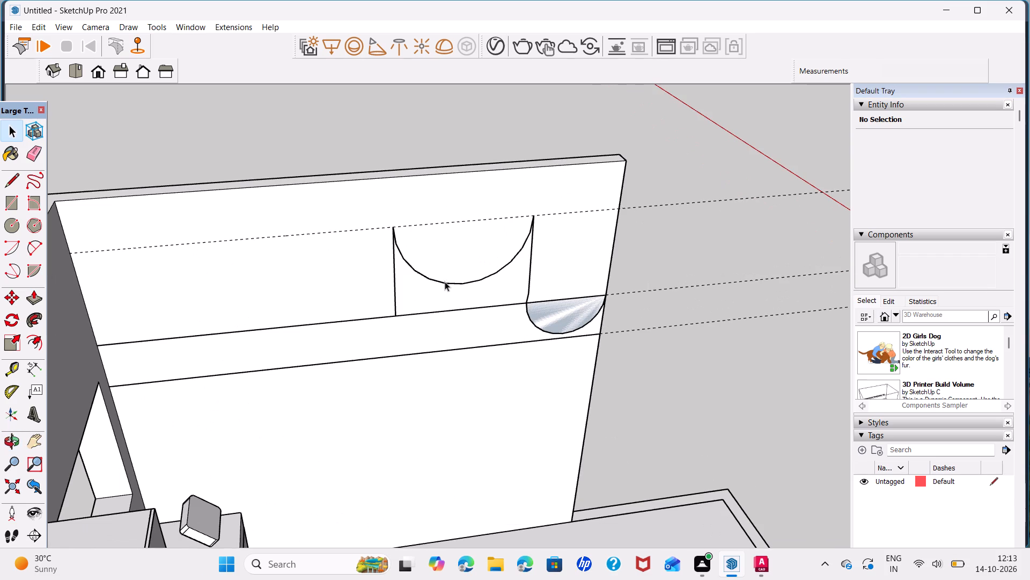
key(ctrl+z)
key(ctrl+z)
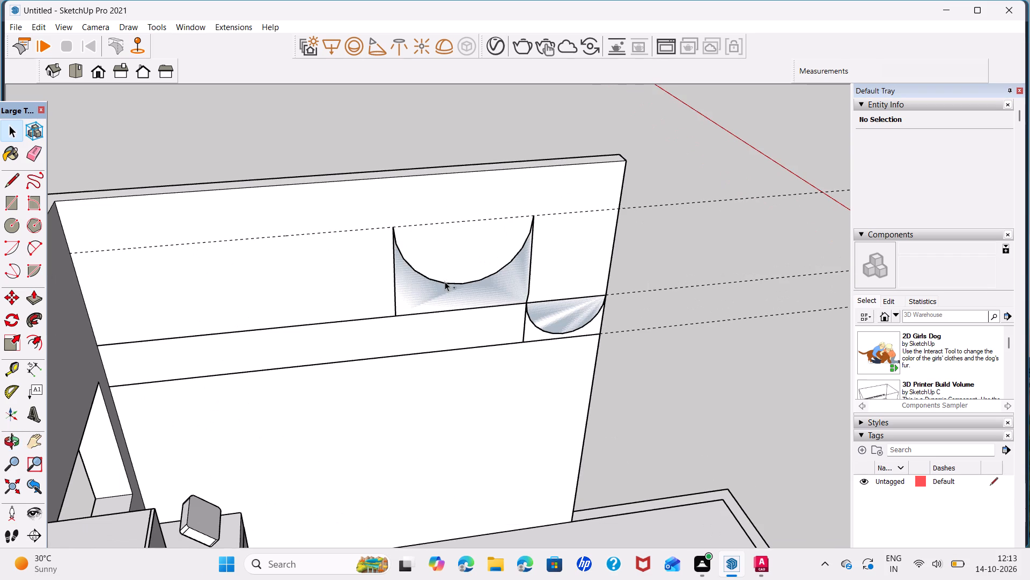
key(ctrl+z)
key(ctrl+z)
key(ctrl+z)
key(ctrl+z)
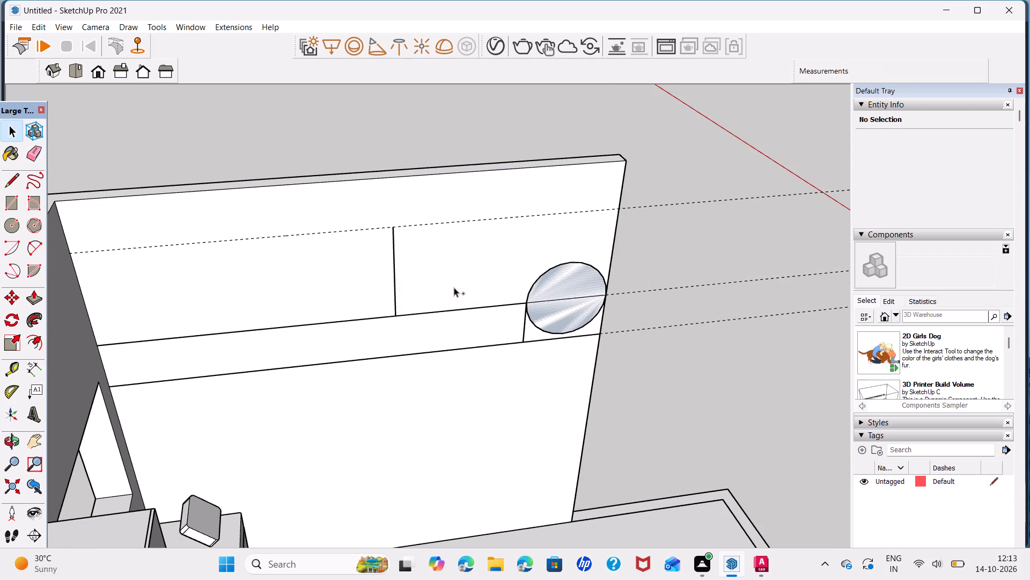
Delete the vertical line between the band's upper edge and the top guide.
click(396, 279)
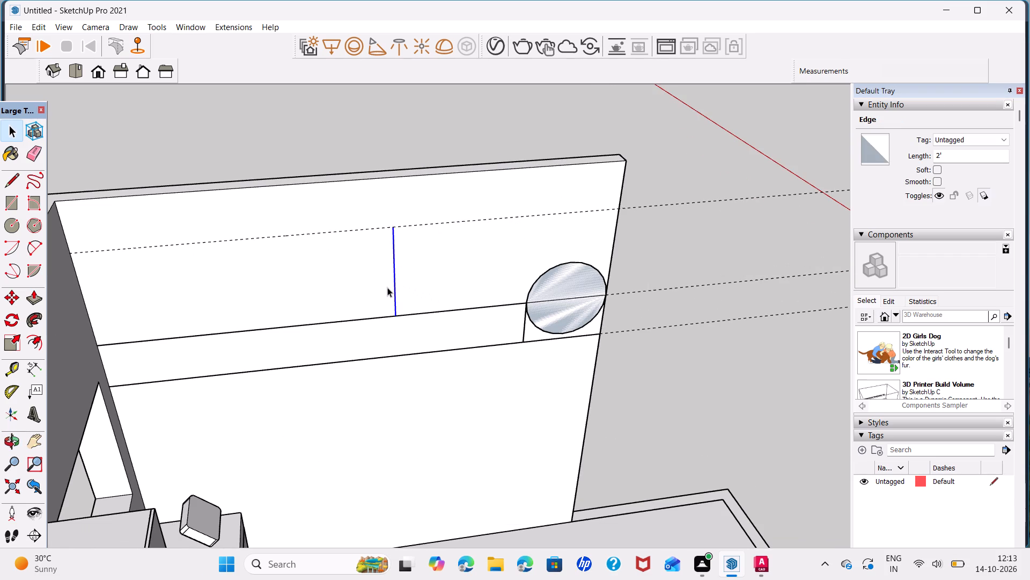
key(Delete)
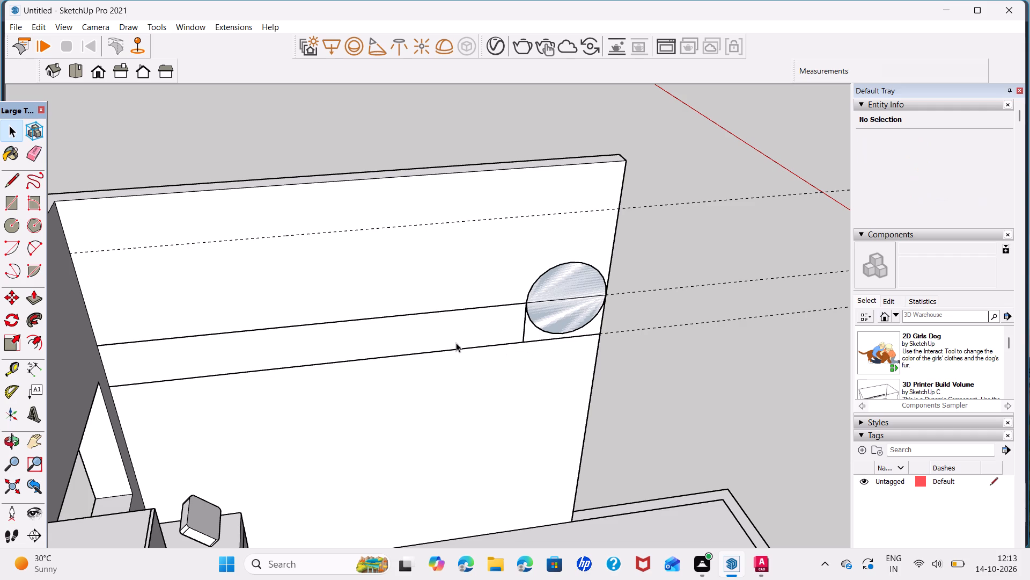
Draw a 2' line from the band's upper edge up to the top guide, along it, and down 3' to the band's lower edge.
key(l)
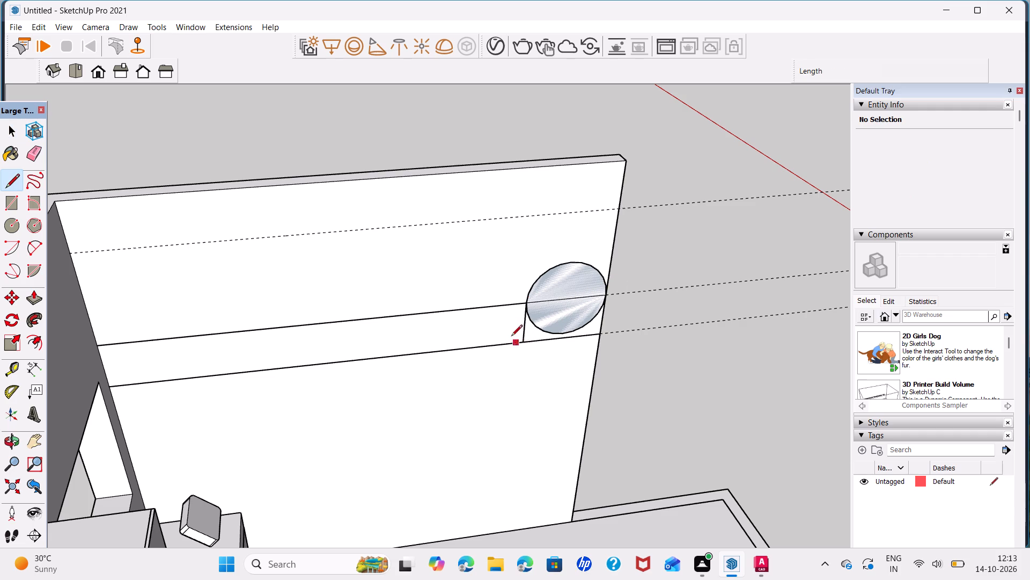
click(459, 312)
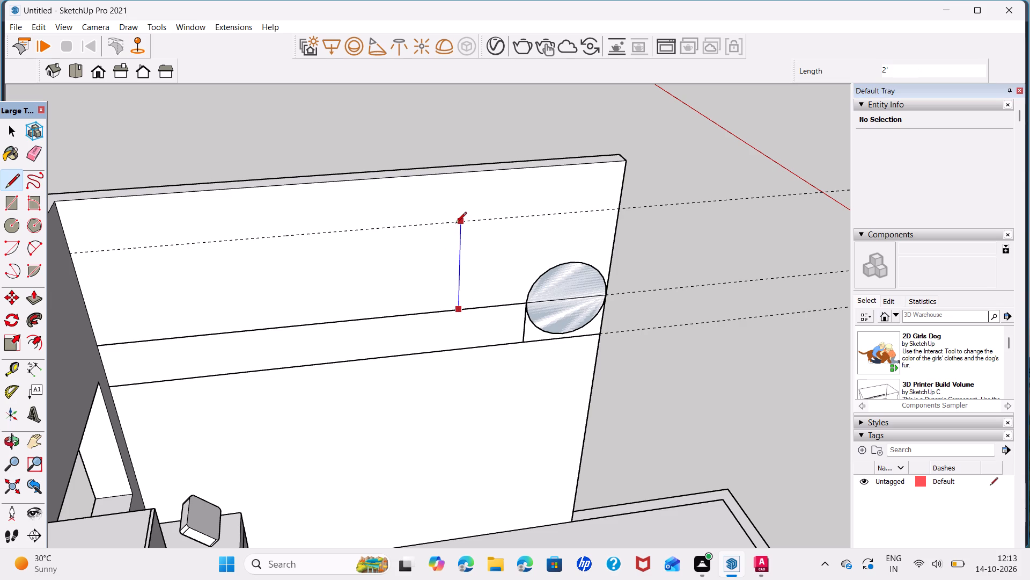
double_click(455, 224)
click(382, 226)
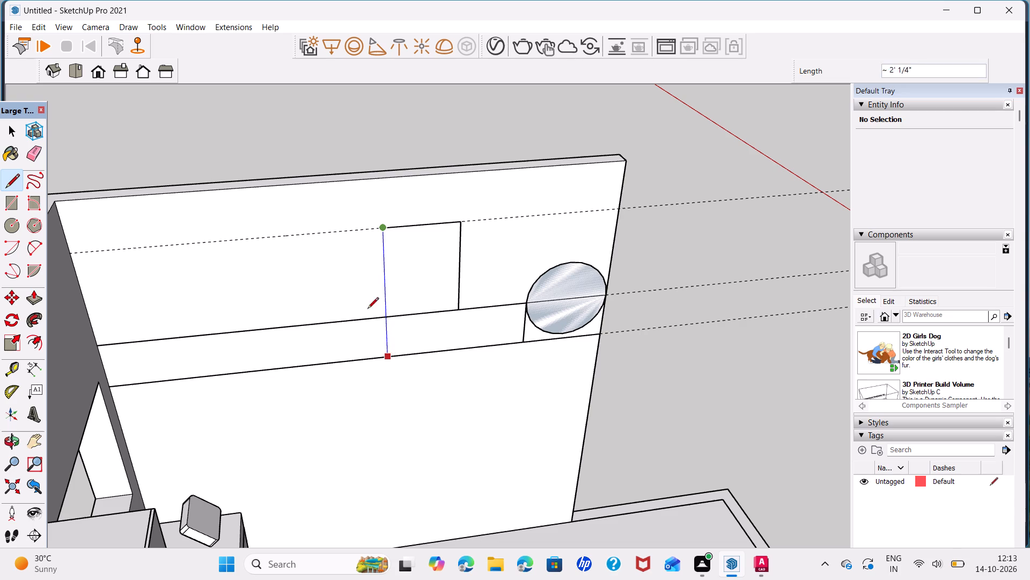
click(364, 231)
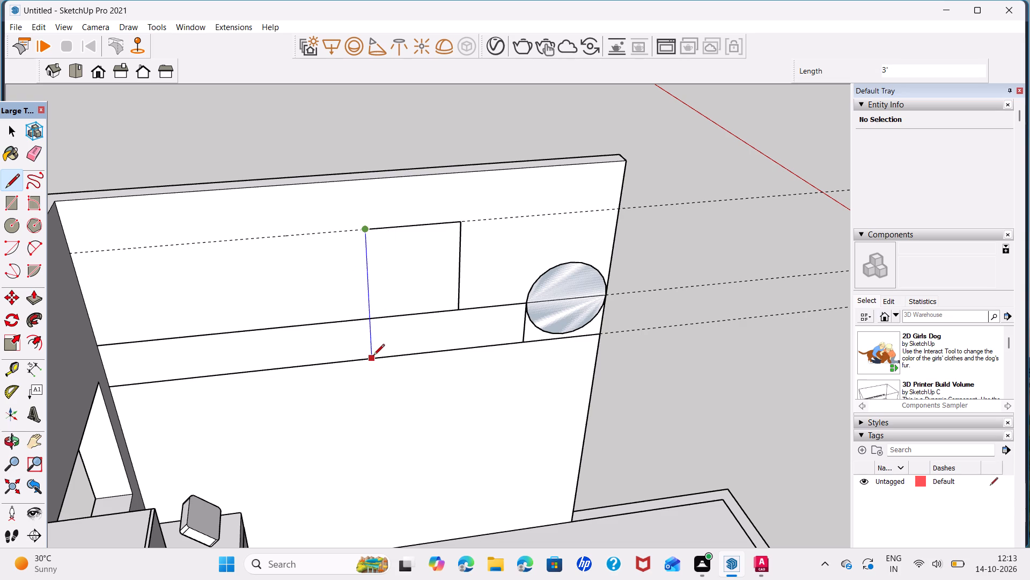
click(375, 356)
key(space)
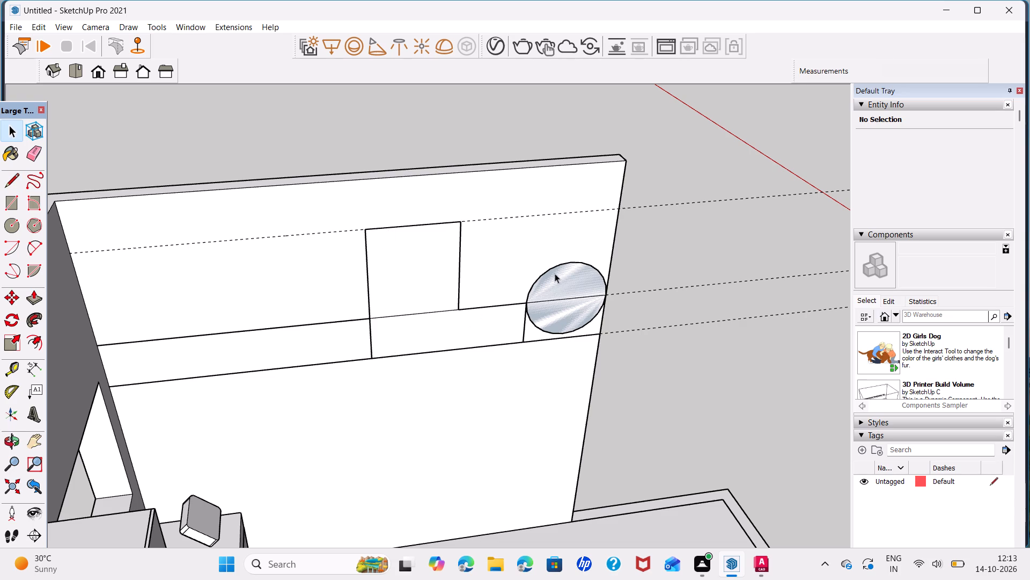
Draw a 2' vertical line from the circle's edge to the top guide, and join the two 2' verticals at their midpoints.
key(l)
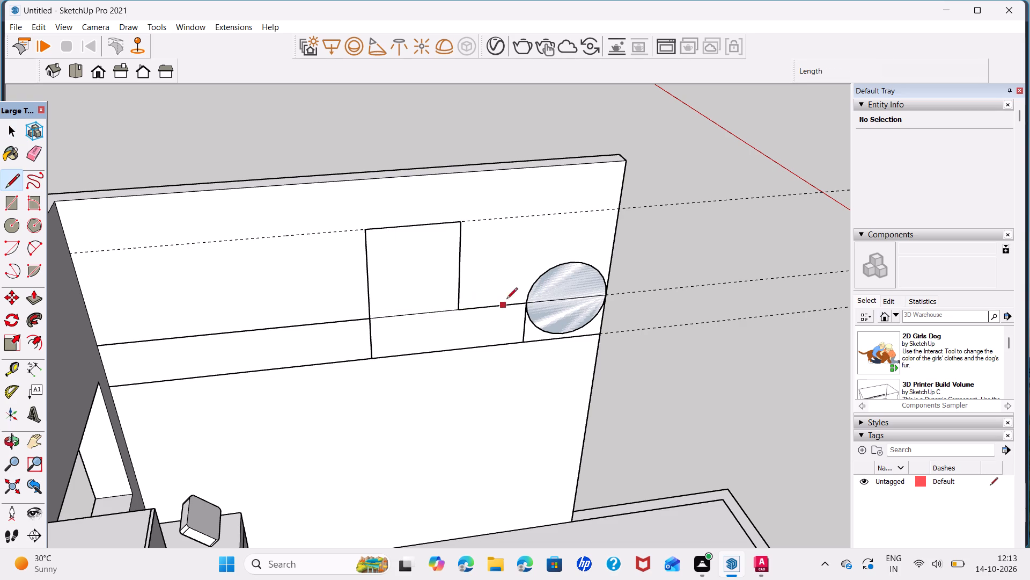
click(528, 303)
click(535, 215)
key(space)
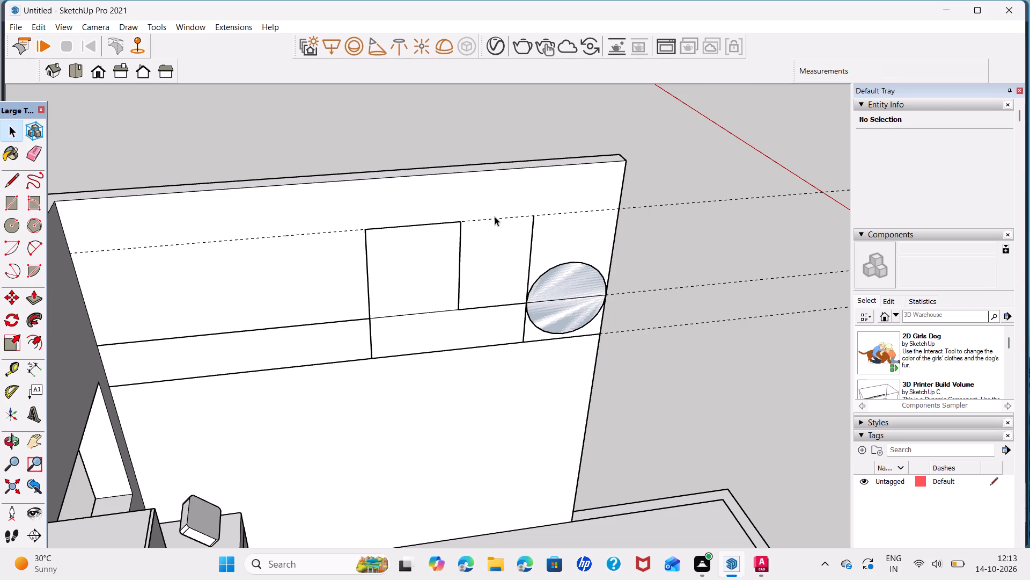
key(l)
click(460, 267)
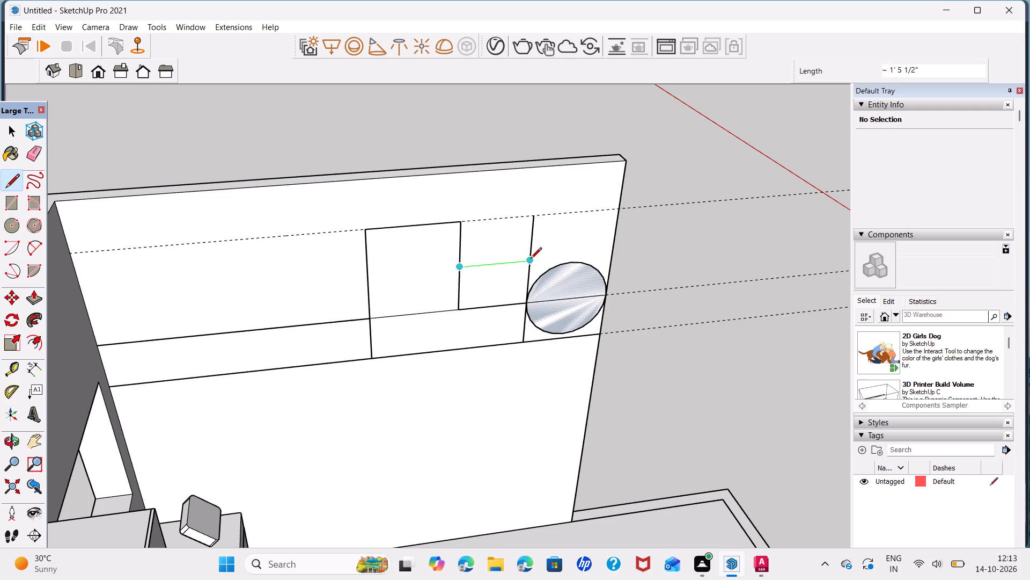
click(531, 259)
key(space)
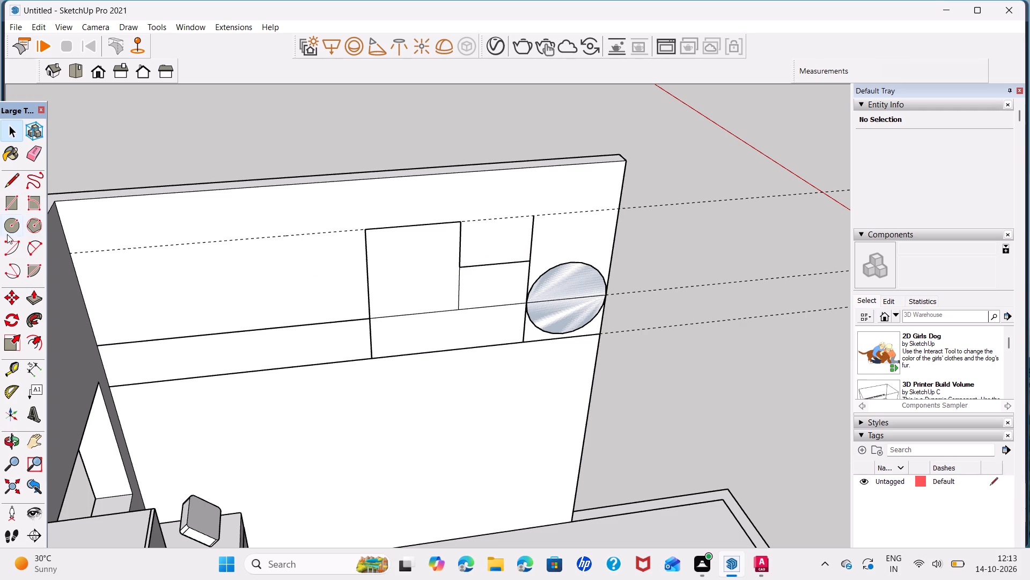
Draw a circle of about 8 3/4" radius centred on the midpoint of the short connecting line.
click(13, 228)
click(494, 265)
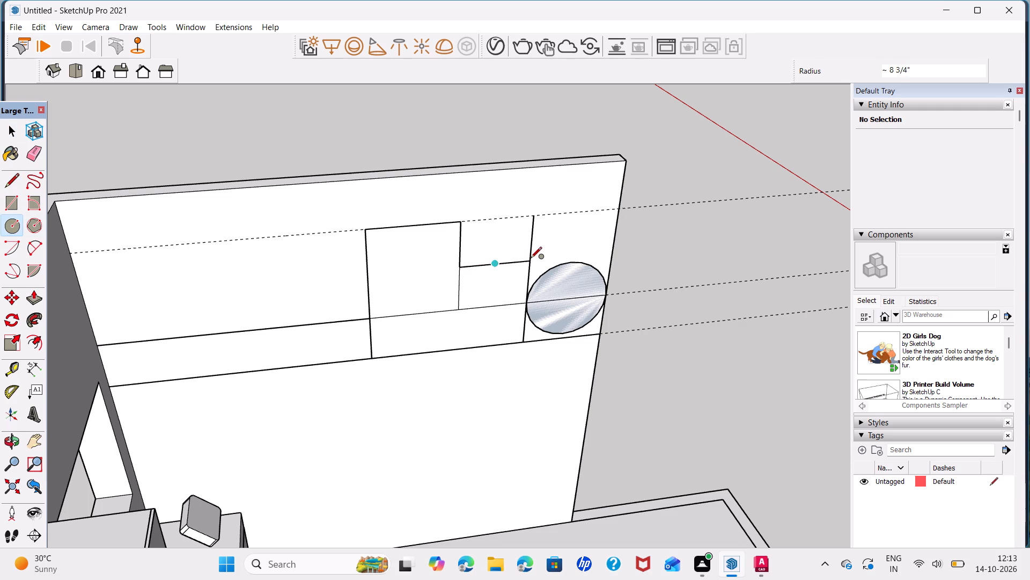
click(532, 259)
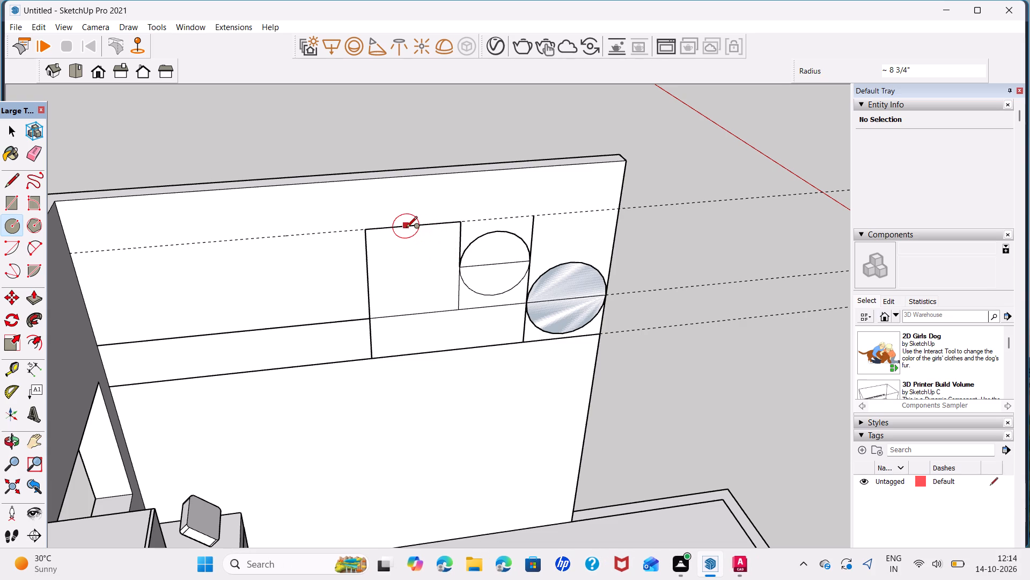
key(space)
Delete the short 4" end segment of the line along the top guide.
click(376, 230)
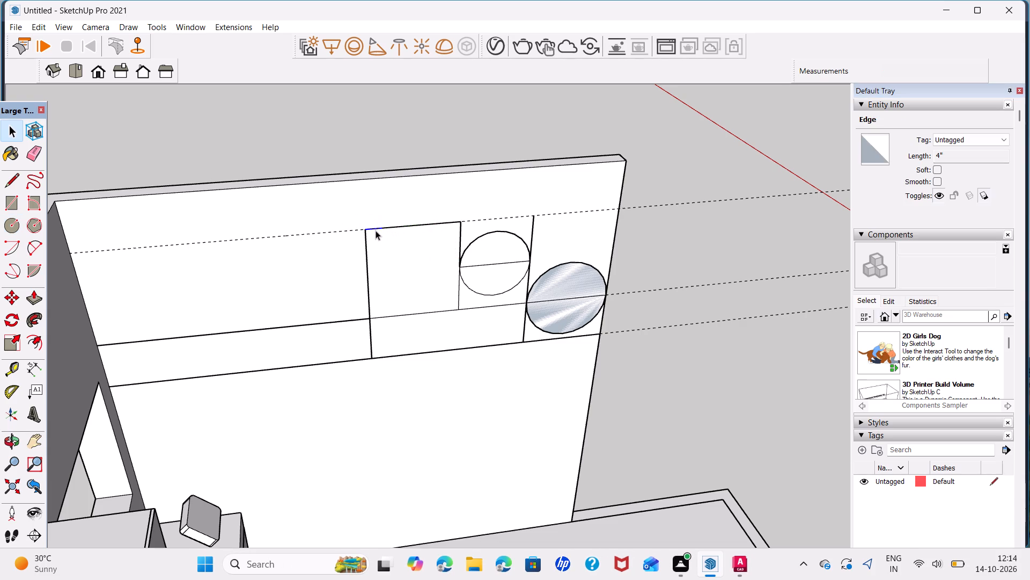
key(Delete)
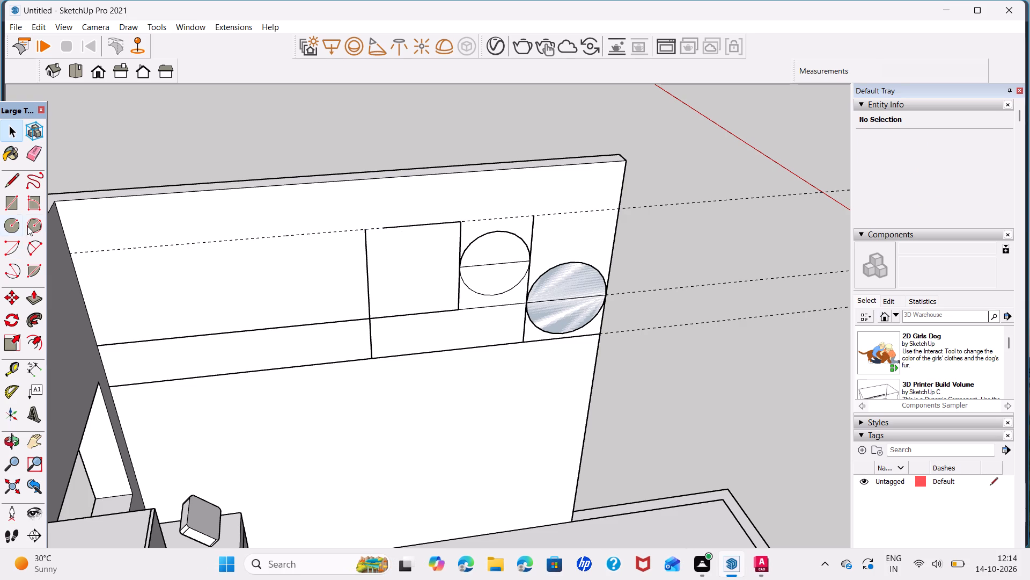
Draw a circle of 9 1/16" radius centred on the midpoint of the remaining line along the top guide.
click(7, 222)
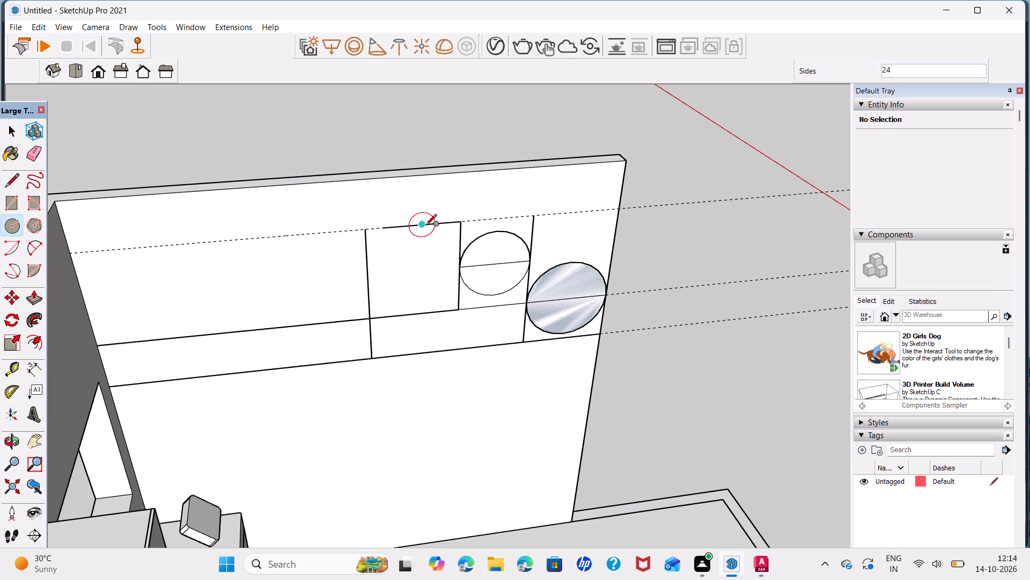
click(417, 225)
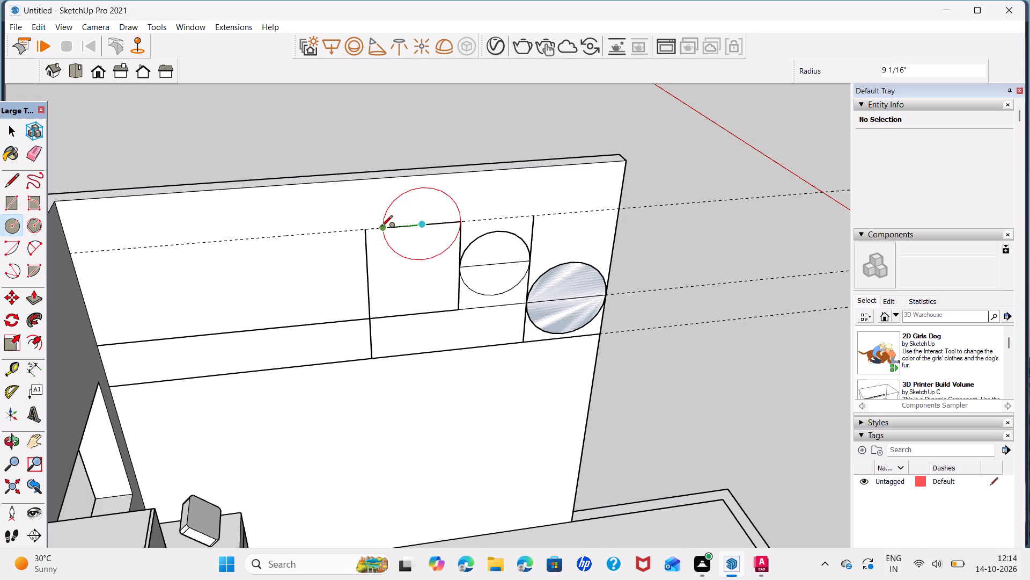
click(381, 227)
key(space)
Delete the lower arc of the middle circle, keeping its upper half as an arch.
scroll(458, 239, up, 6)
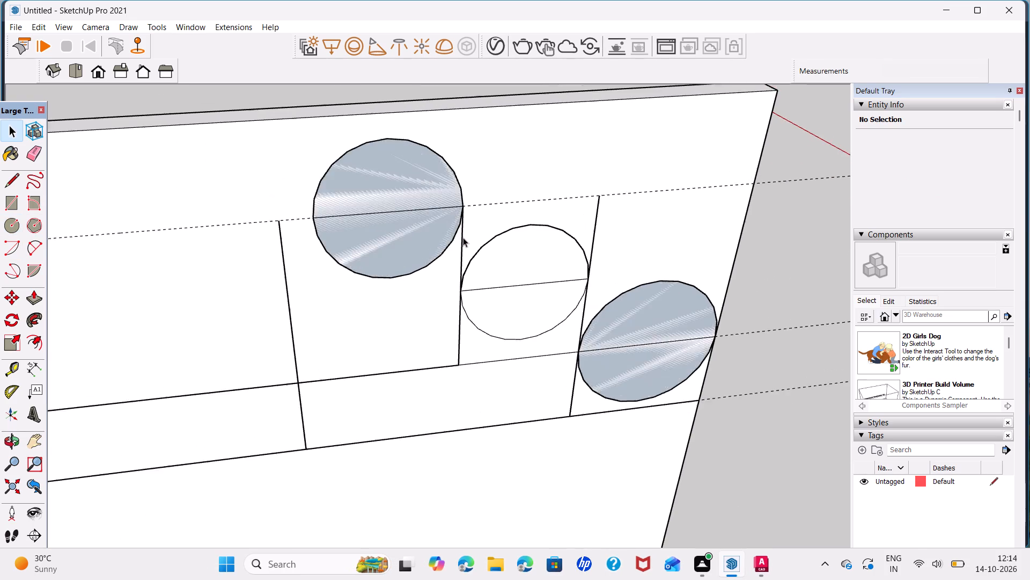
scroll(463, 237, up, 1)
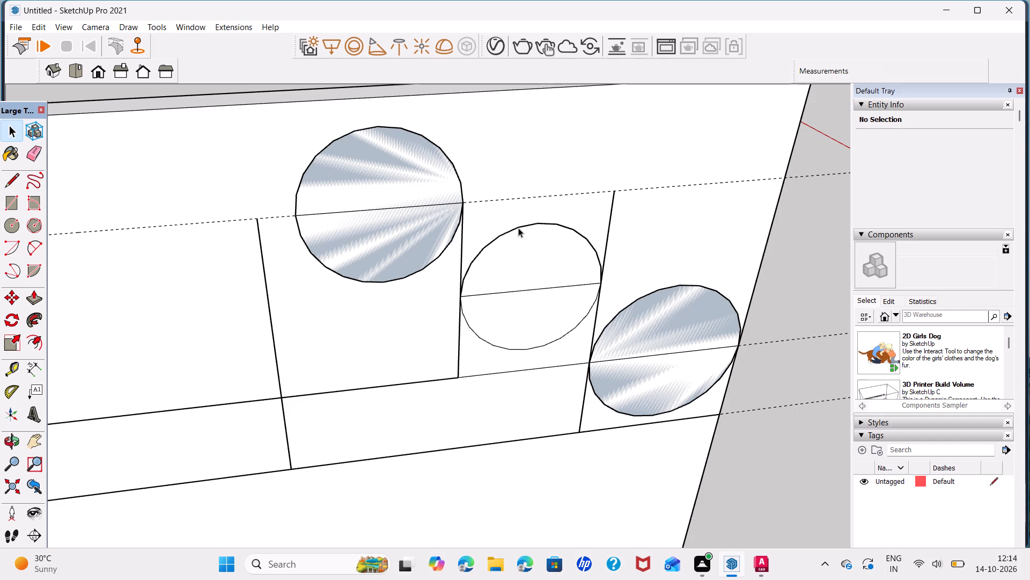
click(519, 228)
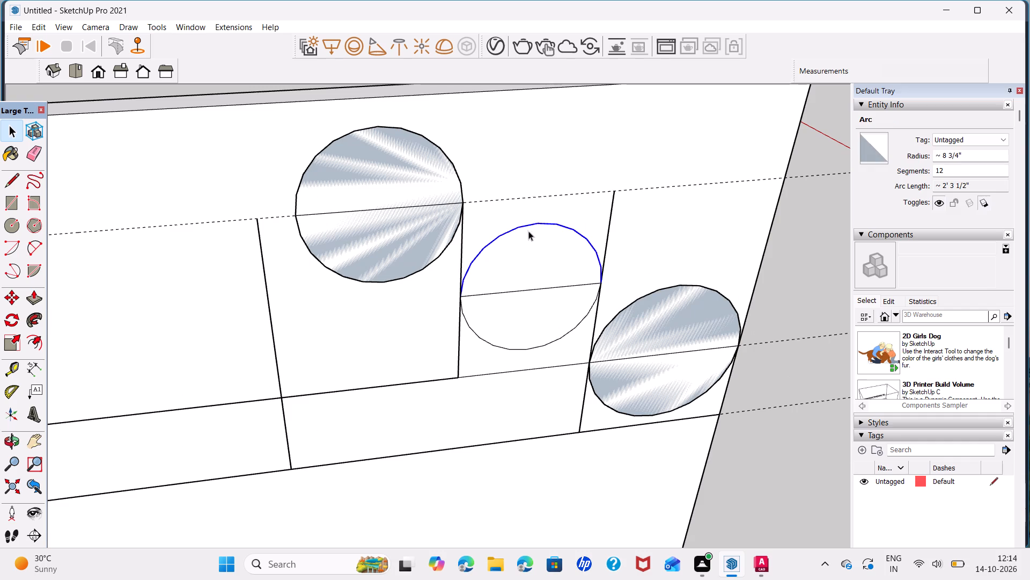
click(568, 332)
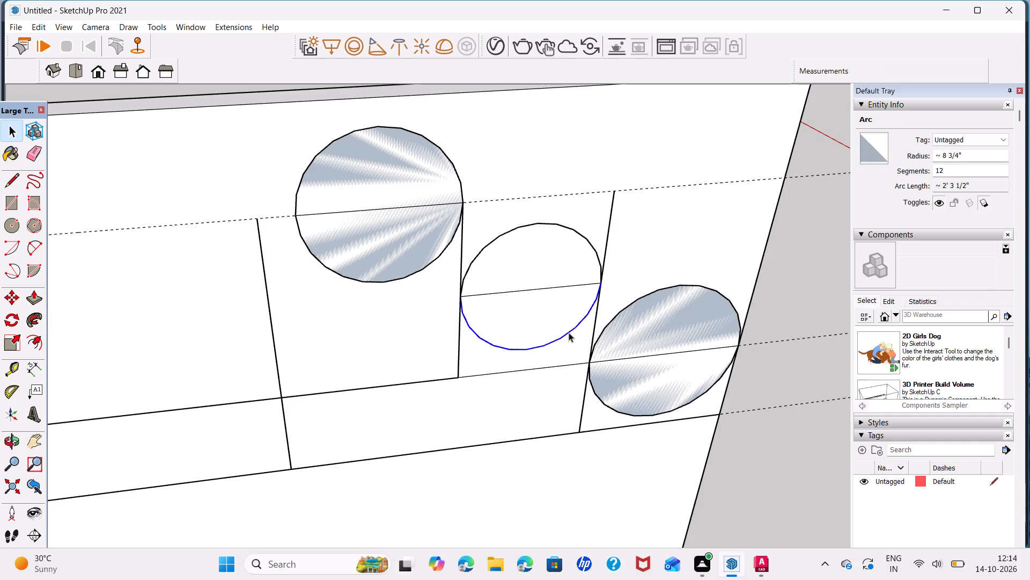
key(Home)
key(Delete)
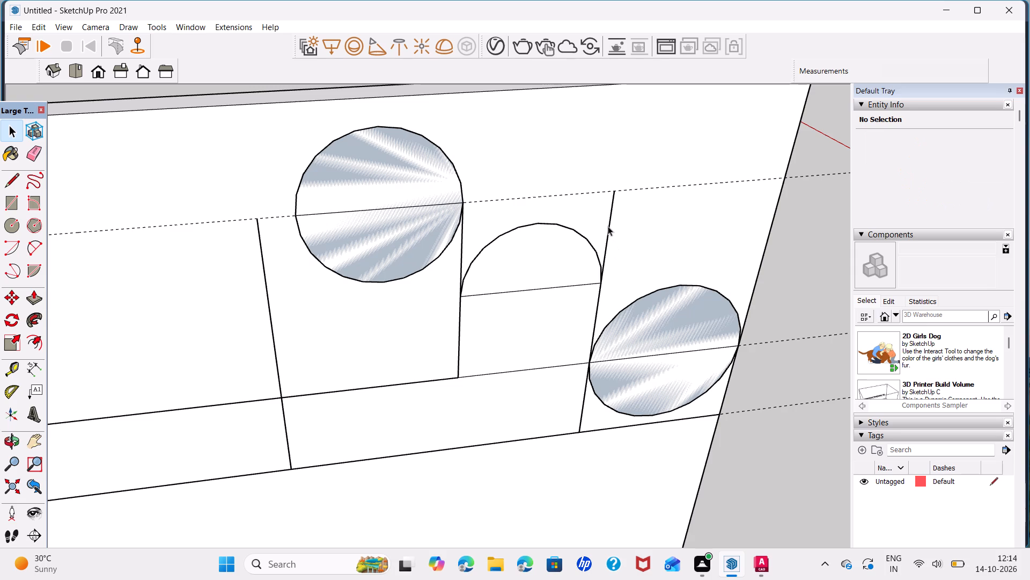
Move the circle on the top guide down 1' so its edge meets the near end of the arch.
click(428, 265)
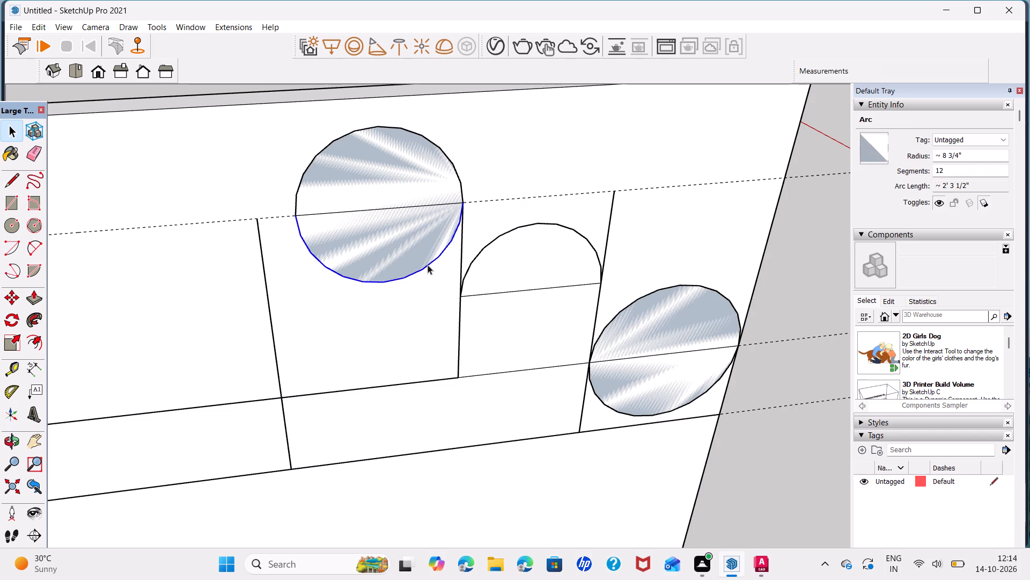
key(m)
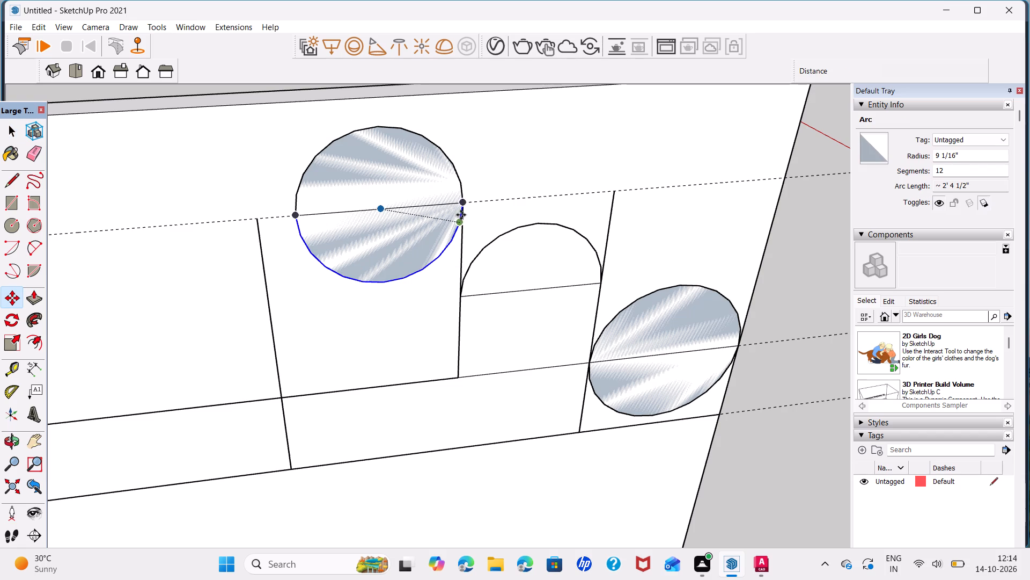
click(461, 204)
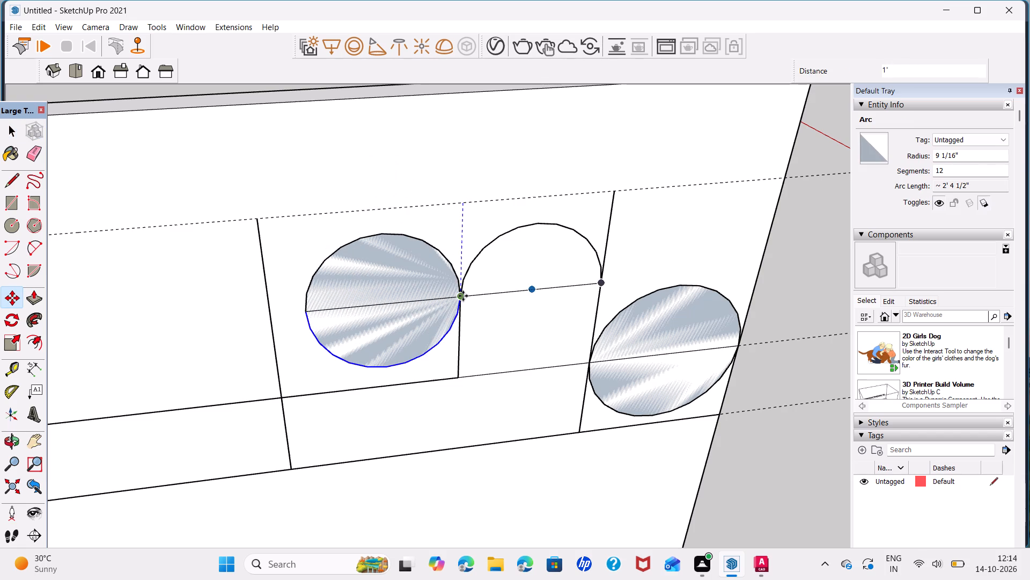
click(463, 296)
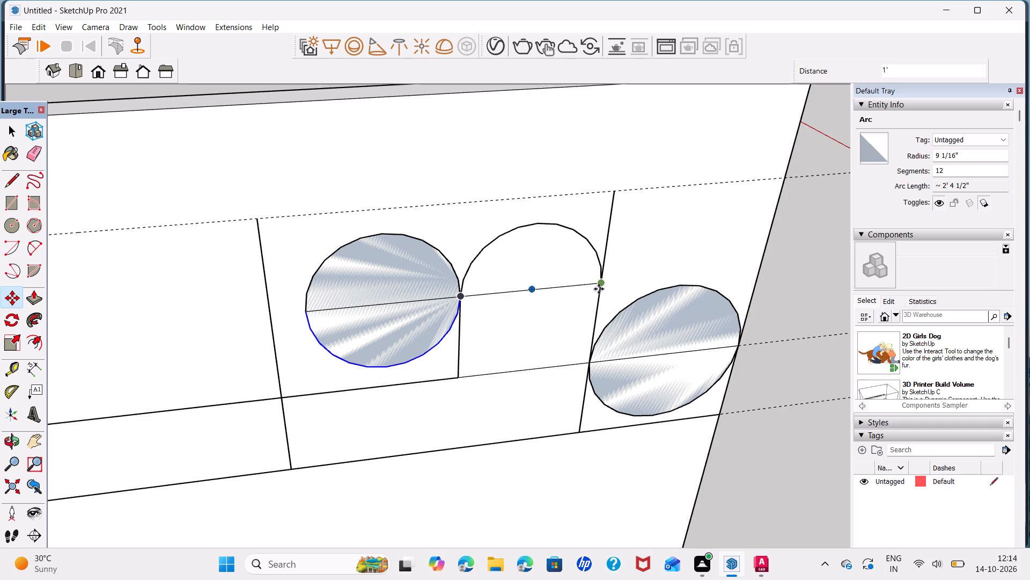
click(588, 364)
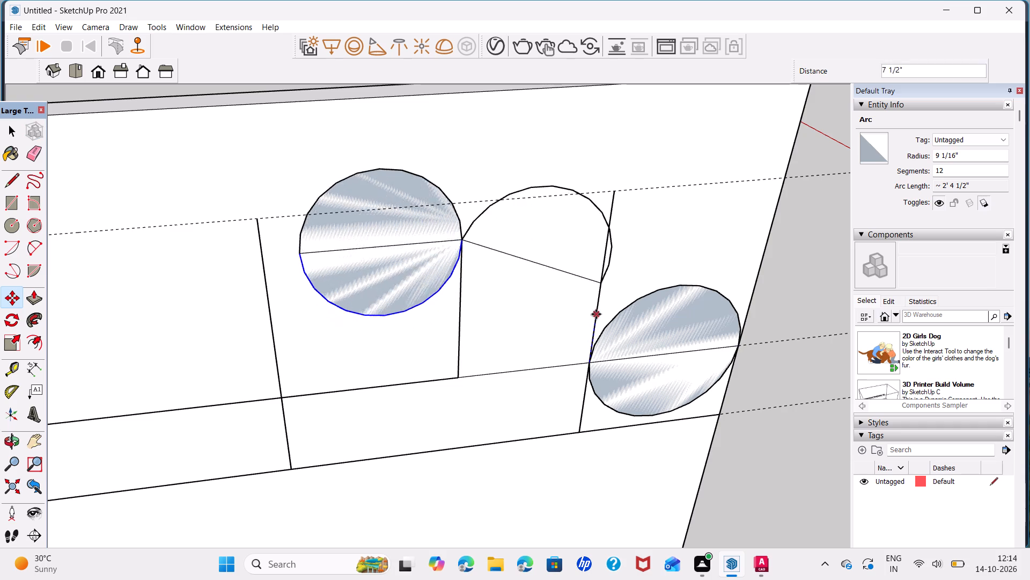
key(space)
Move the circle nearest the wall's end up 1' so its edge meets the other end of the arch.
click(592, 350)
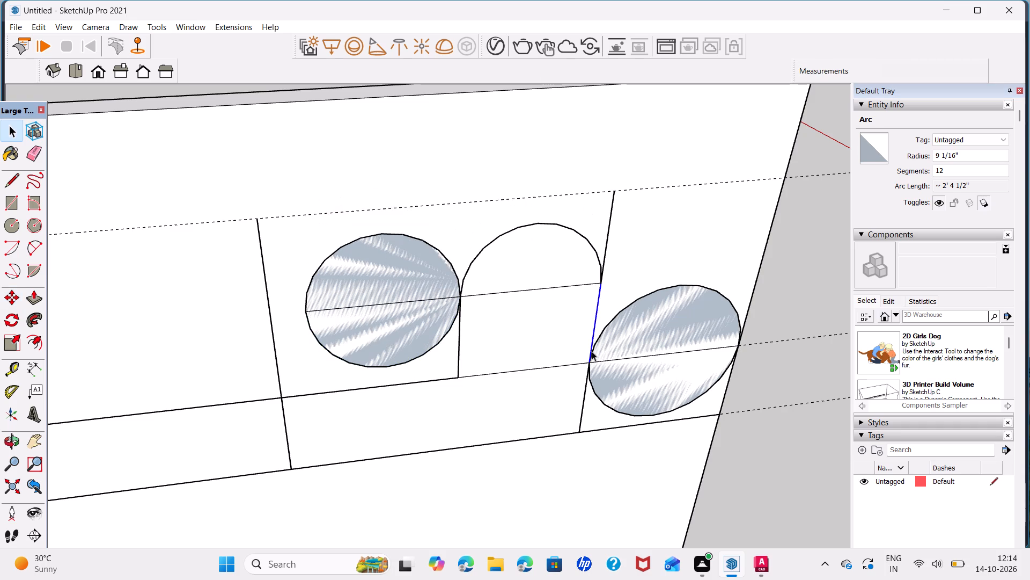
click(592, 352)
click(596, 345)
key(comma)
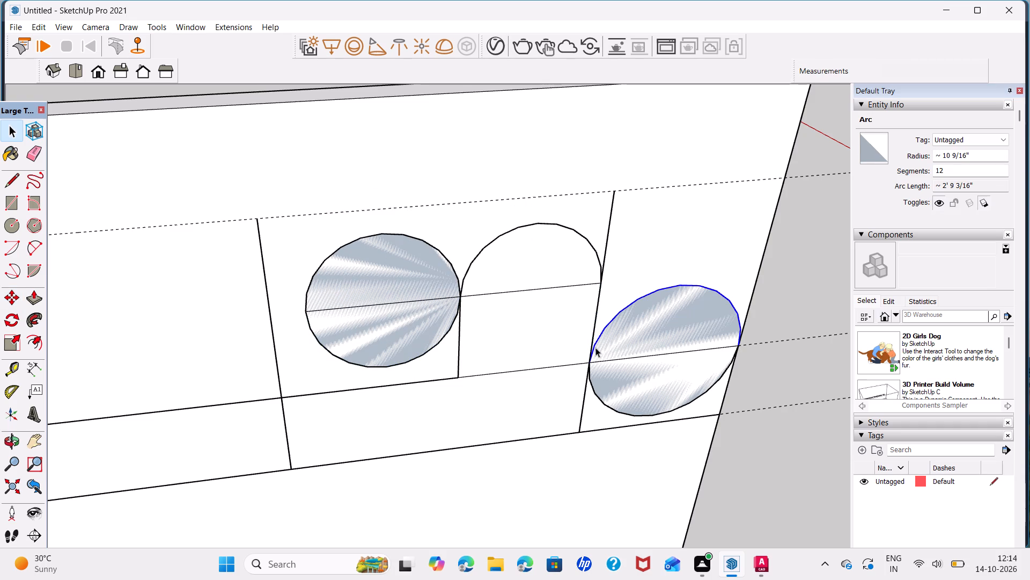
key(BackSpace)
key(m)
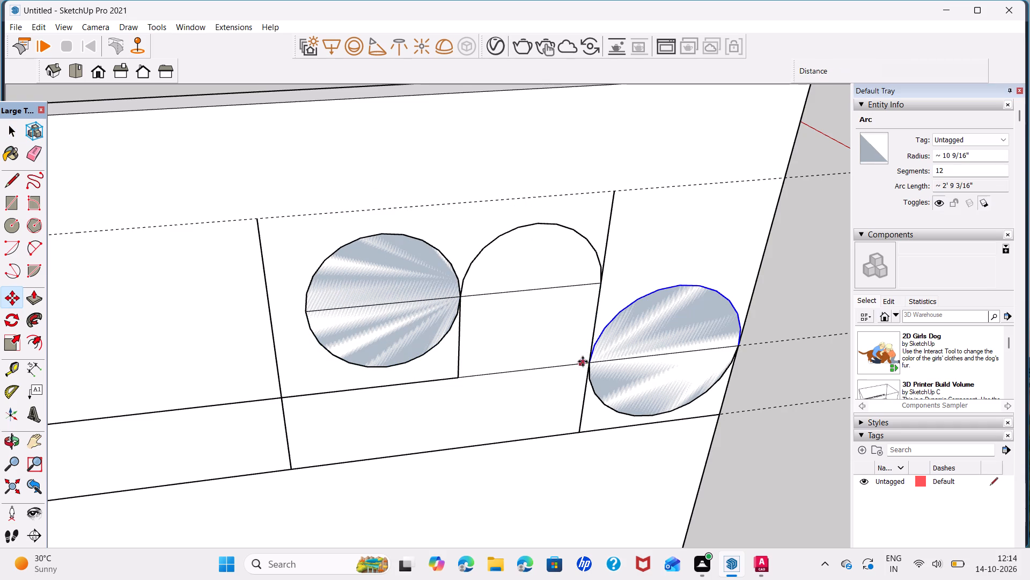
click(584, 363)
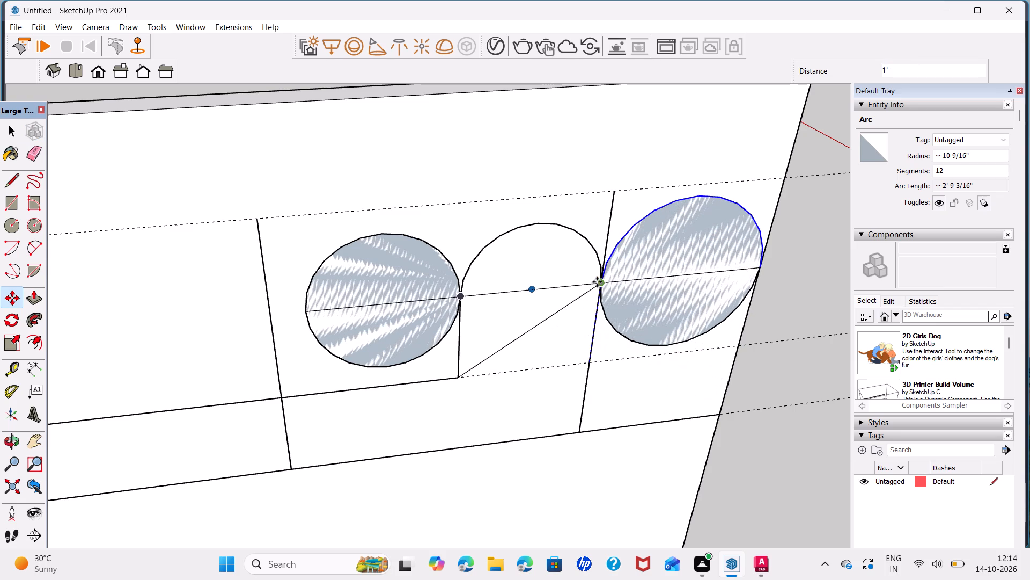
click(597, 282)
key(space)
Delete the diagonal line under the arch and the horizontal line joining the arch's ends.
click(579, 297)
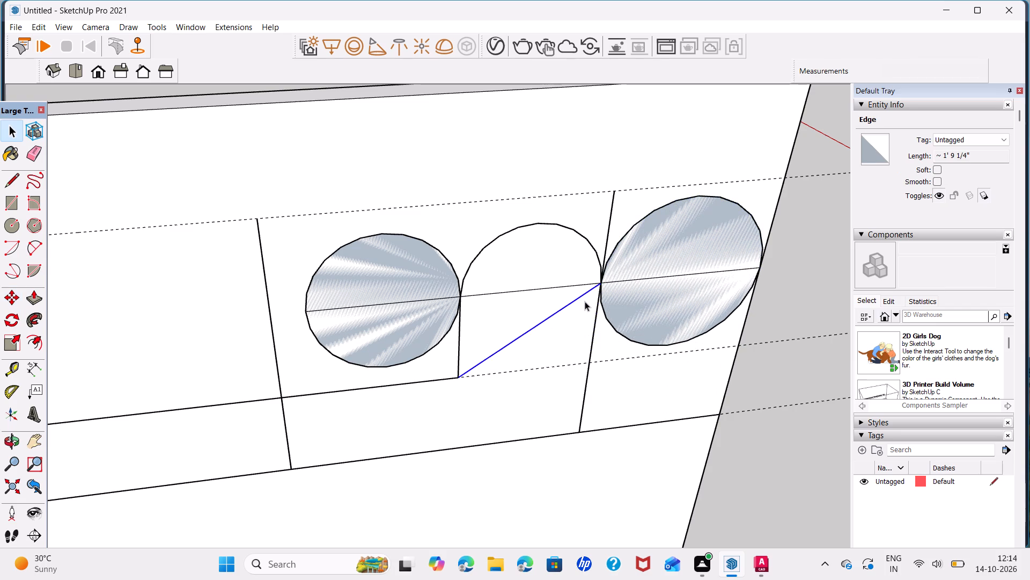
key(Delete)
click(576, 285)
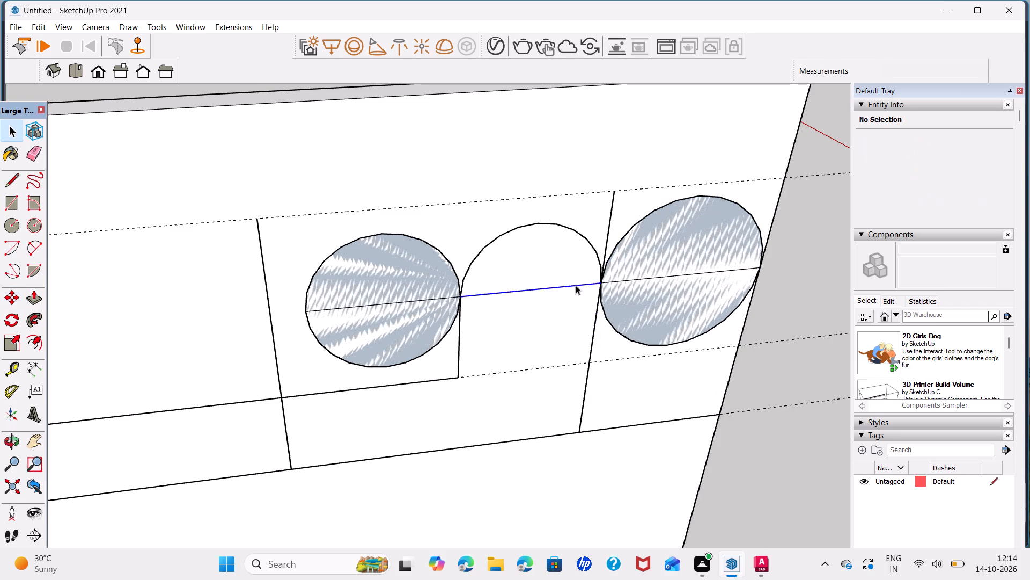
key(Delete)
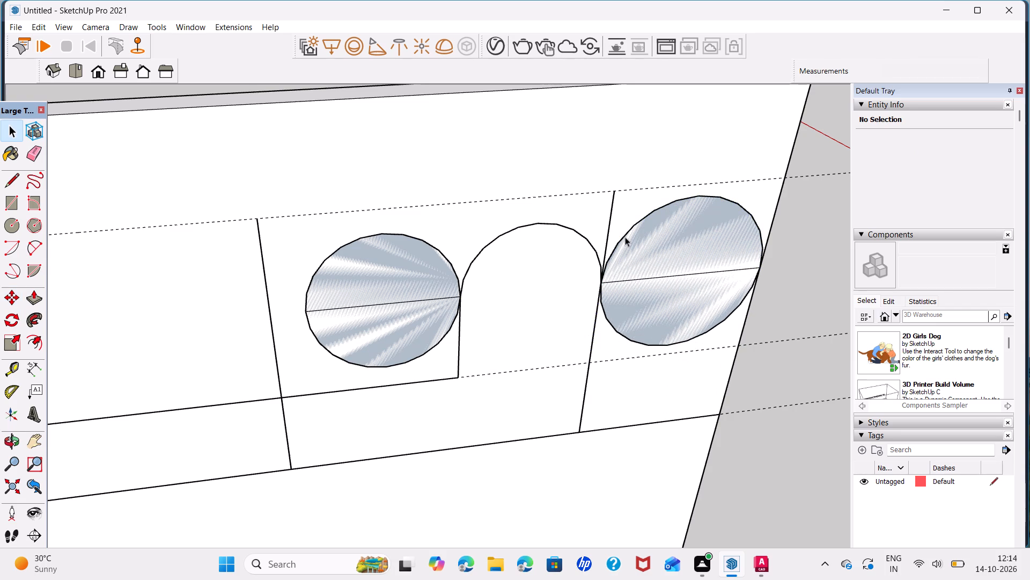
Delete the upper arc and the diameter line of the circle nearest the wall's end, keeping its lower half.
click(625, 236)
key(Delete)
click(647, 279)
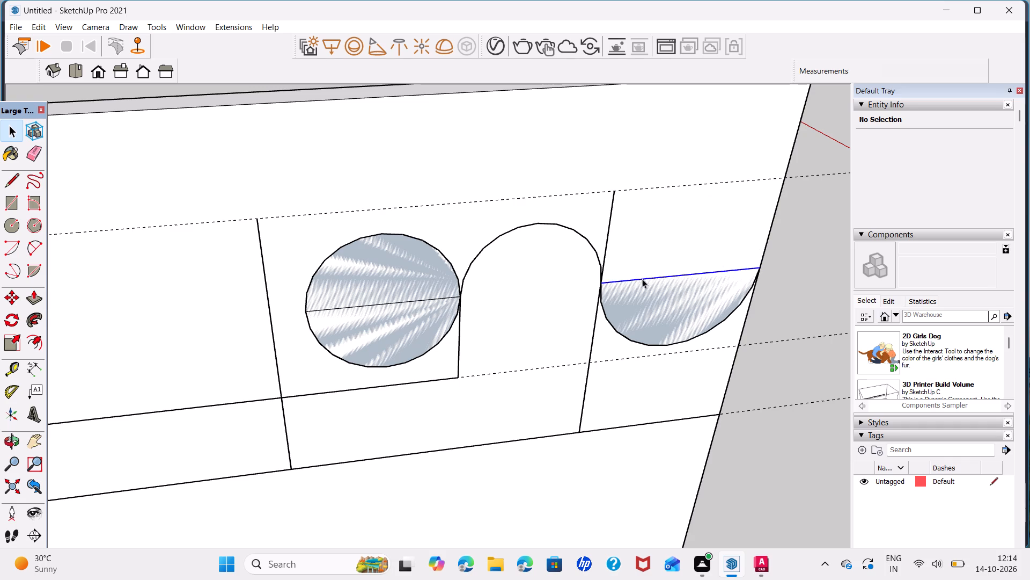
key(Delete)
Delete the vertical construction lines running through both ends of the arch.
click(609, 224)
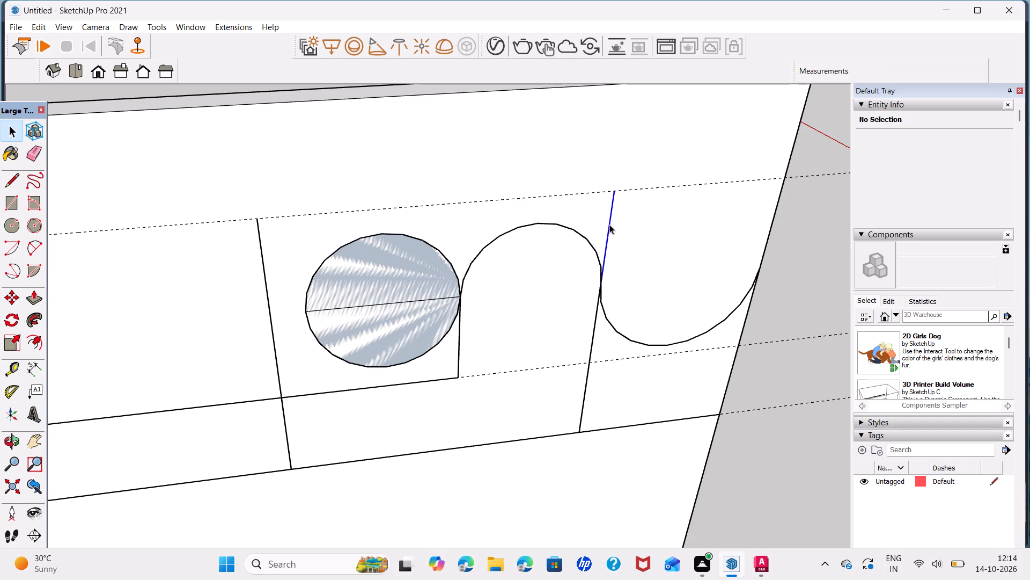
key(Delete)
click(594, 318)
key(Delete)
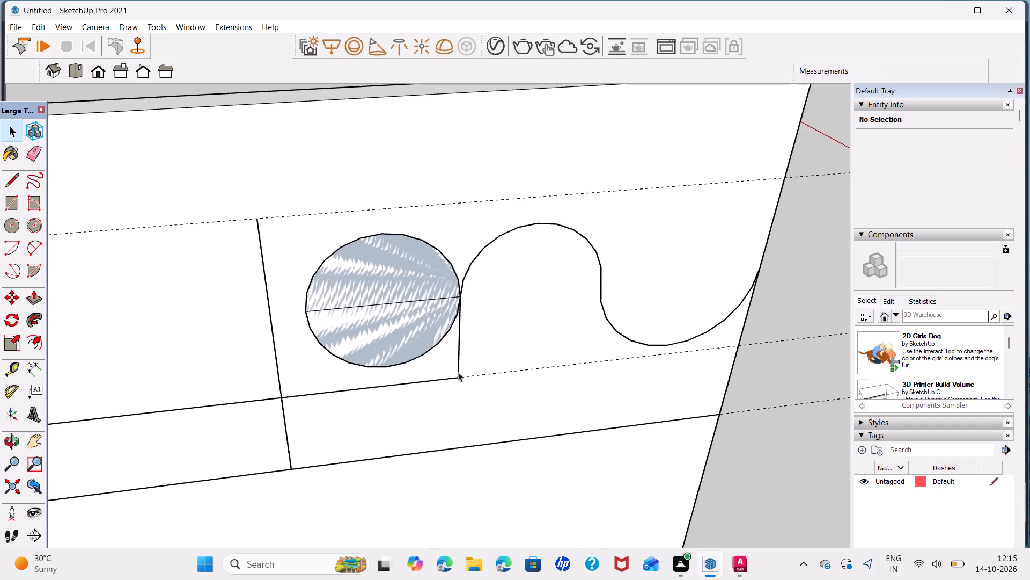
click(459, 342)
key(Delete)
Delete the piece of the band's top line under the remaining full circle and the vertical line beside that circle.
click(451, 377)
key(Delete)
click(280, 376)
key(Delete)
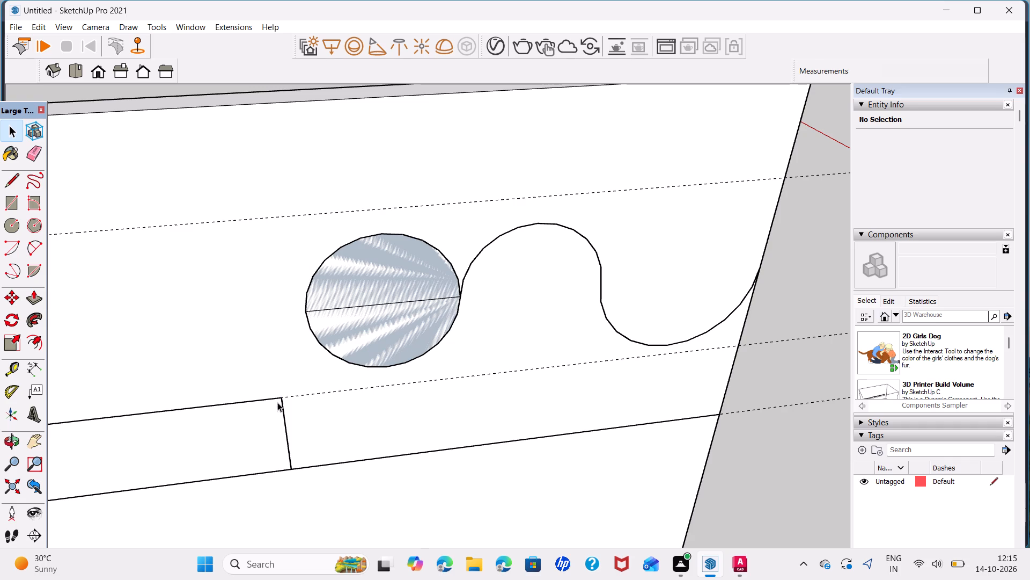
Draw a horizontal line from the full circle's outer diameter end to the wall's corner on the wardrobe side.
key(l)
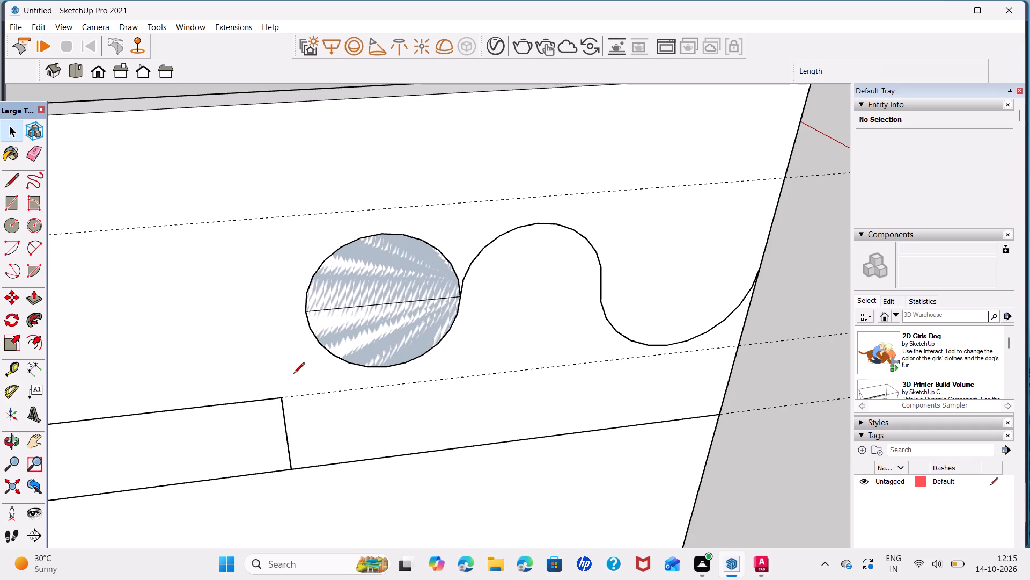
key(Return)
click(306, 313)
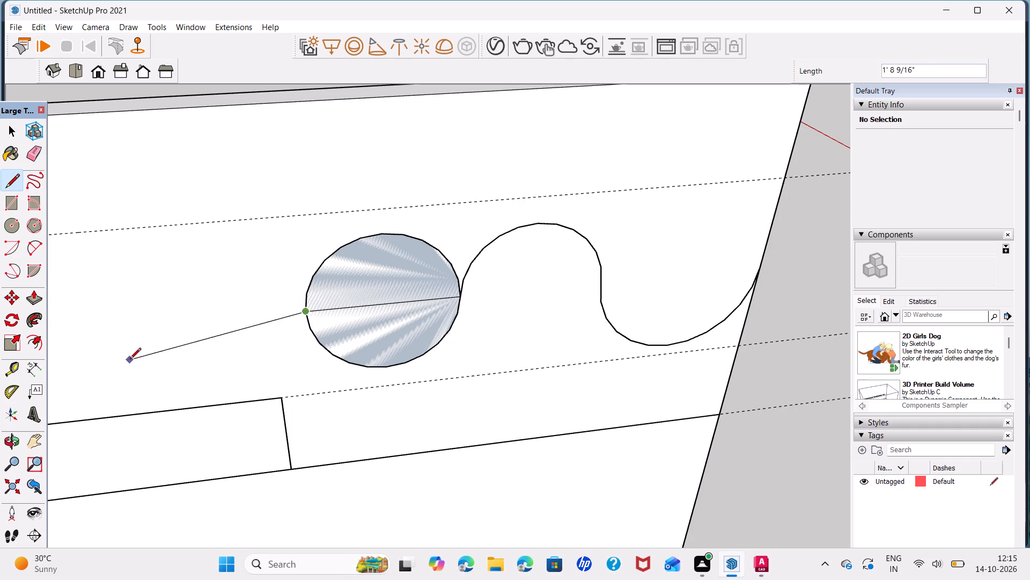
scroll(150, 347, down, 4)
middle_drag(152, 337, 553, 342)
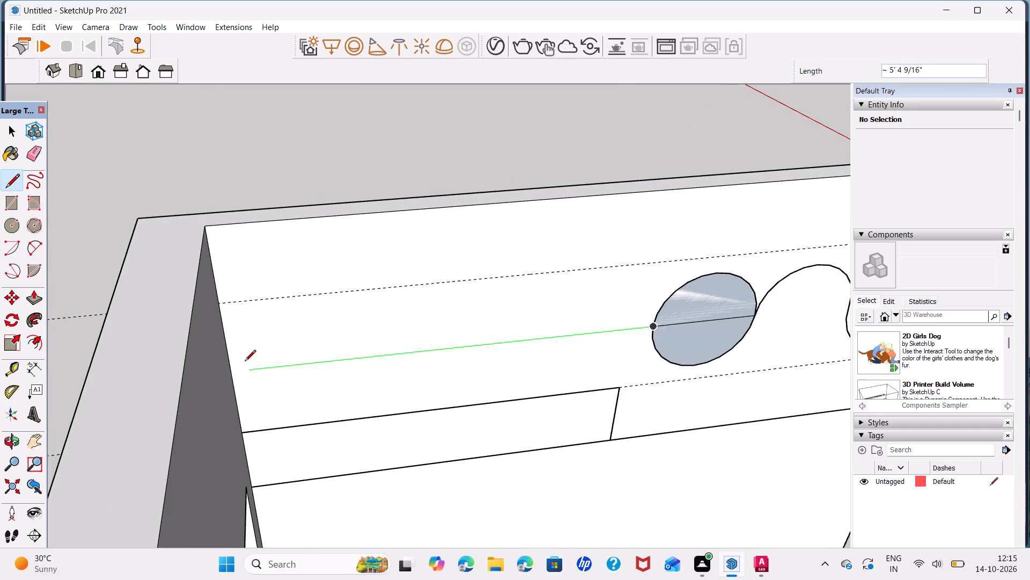
click(231, 373)
key(space)
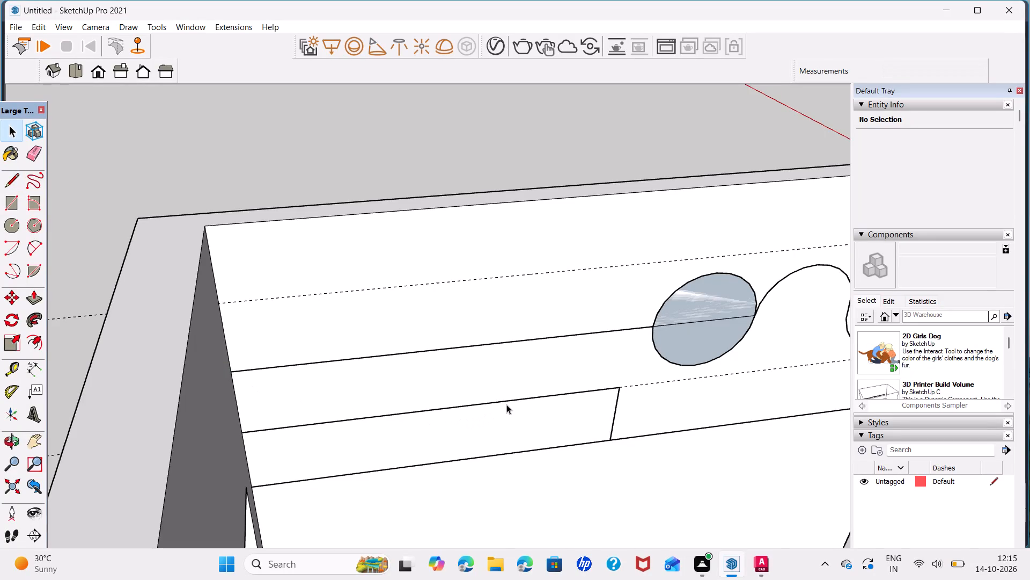
Delete the band's remaining top line, short end line and bottom line below the new horizontal line.
click(506, 404)
click(561, 394)
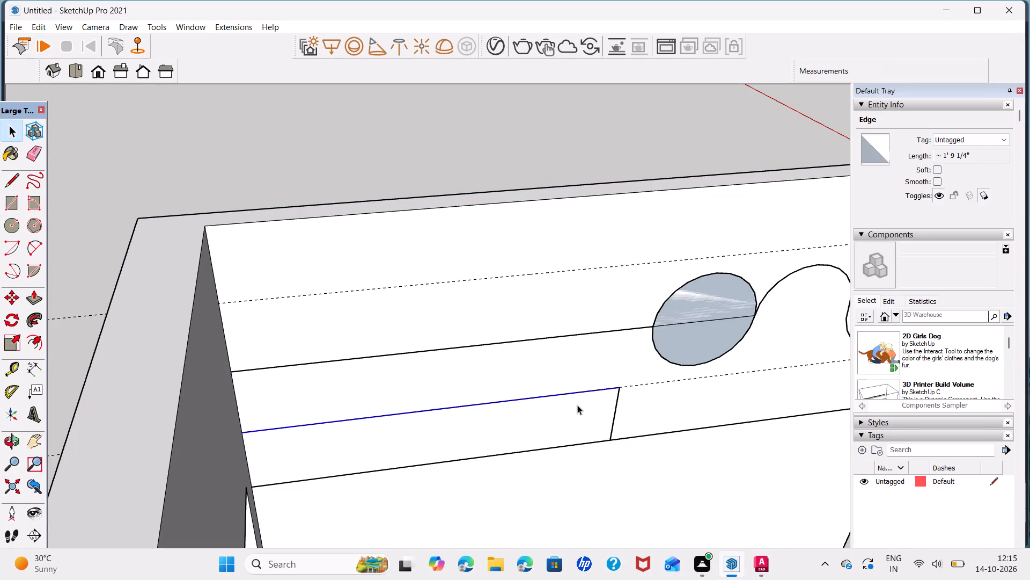
key(Delete)
click(611, 423)
key(Delete)
click(611, 440)
key(Delete)
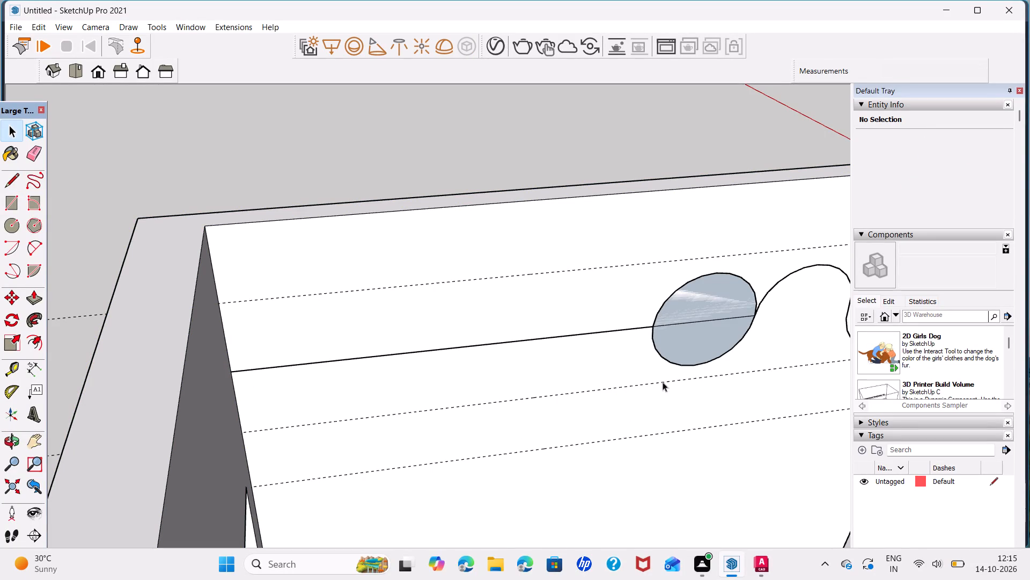
Delete the upper arc and the diameter line of the remaining full circle, keeping its lower half.
click(708, 274)
key(Delete)
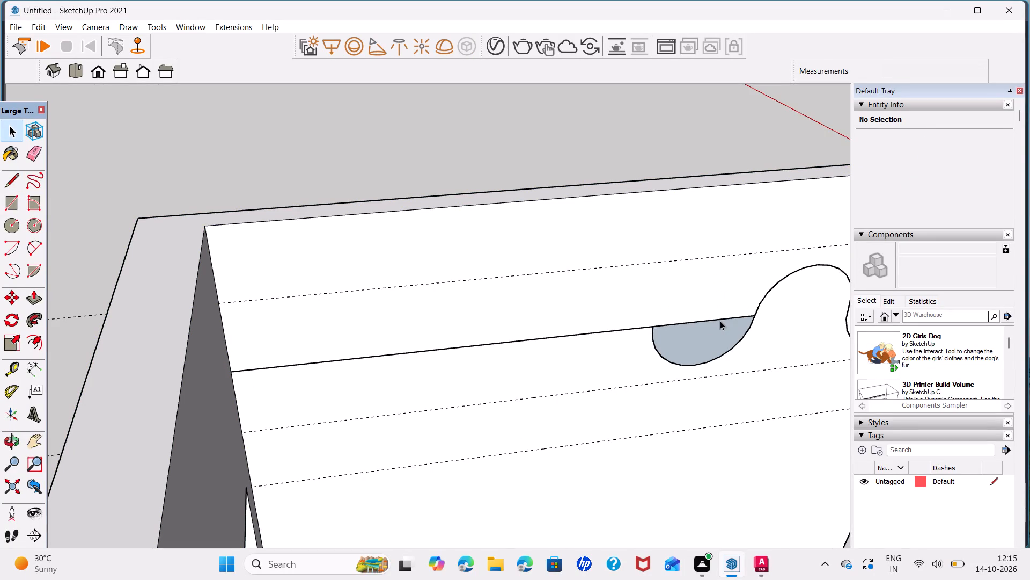
click(720, 321)
key(Delete)
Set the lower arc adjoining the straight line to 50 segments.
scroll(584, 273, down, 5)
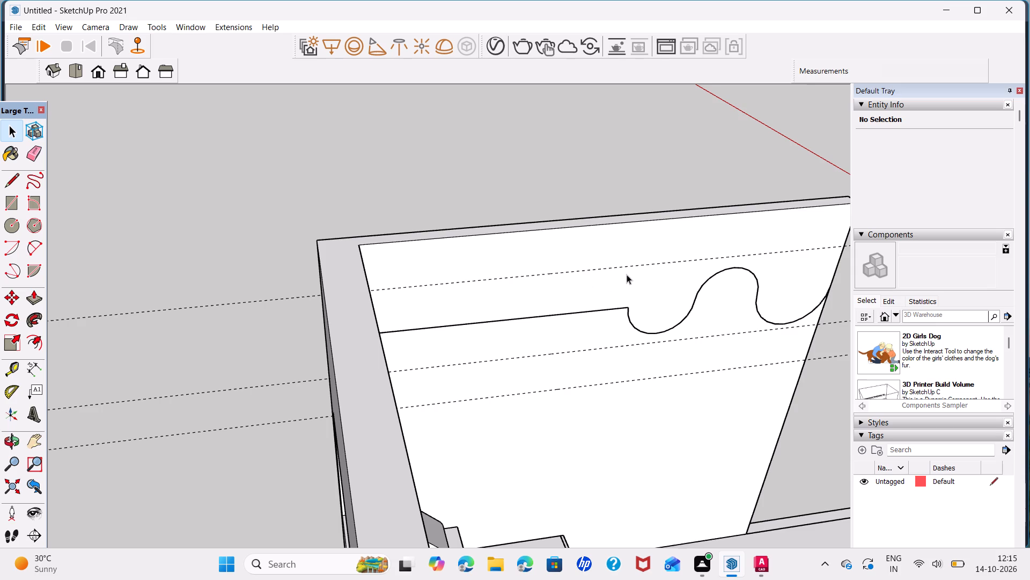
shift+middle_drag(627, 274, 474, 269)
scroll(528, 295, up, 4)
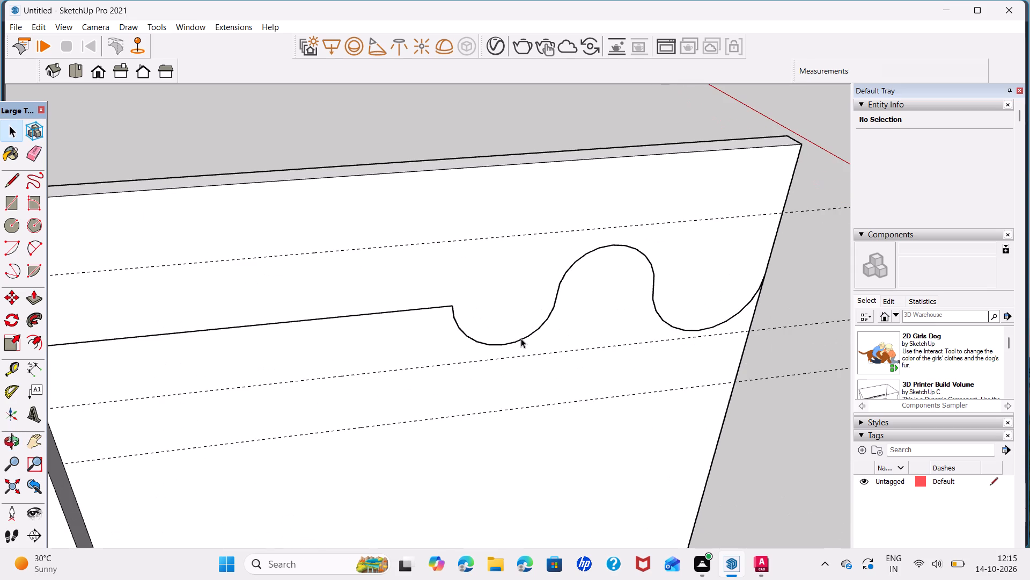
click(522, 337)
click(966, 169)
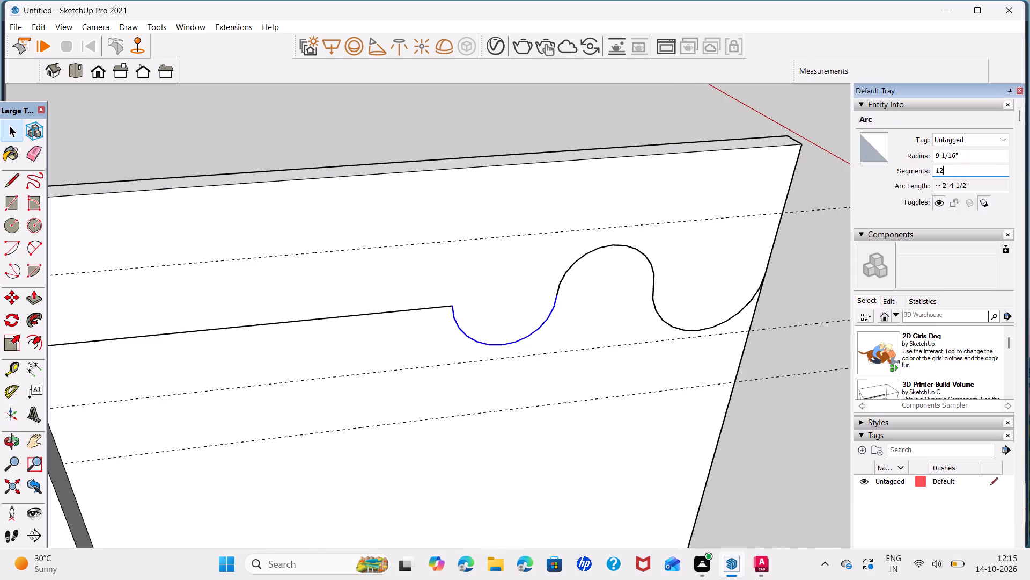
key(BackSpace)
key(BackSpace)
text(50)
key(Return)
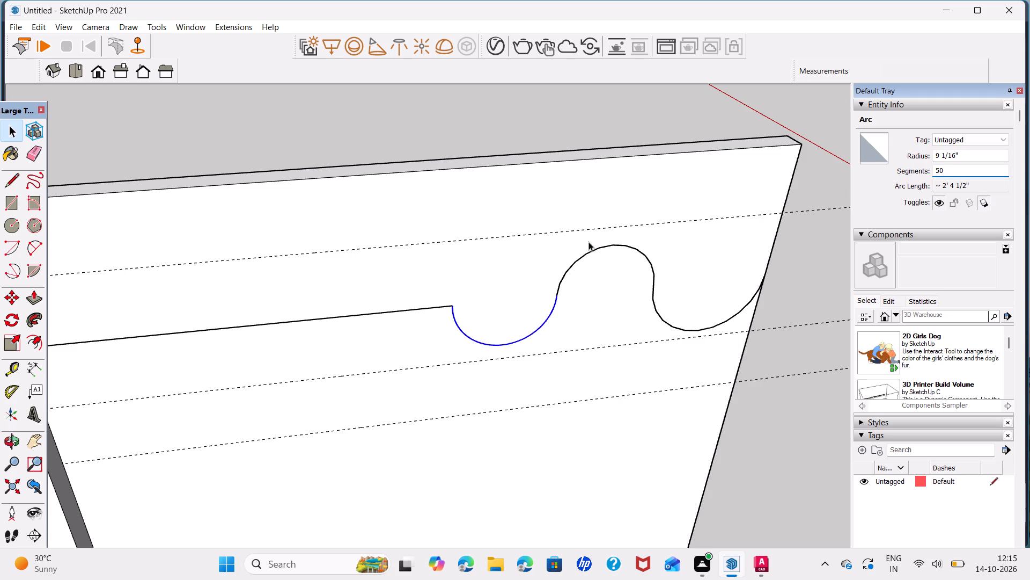
Set the upward arch in the middle of the wavy outline to 100 segments.
click(600, 248)
click(963, 171)
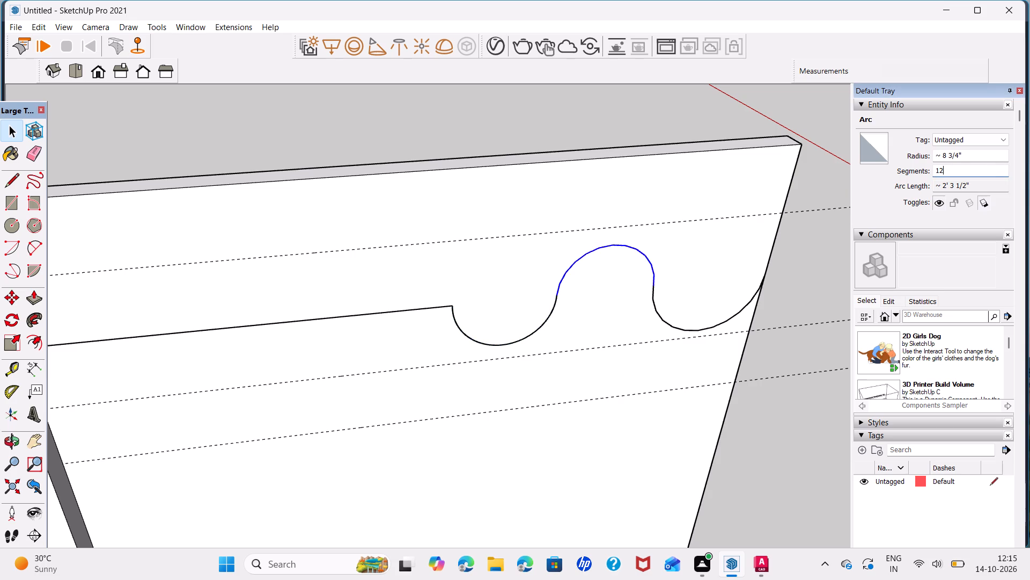
key(BackSpace)
key(BackSpace)
text(100)
key(Return)
Set the lower arc nearest the wall's free end to 100 segments.
click(697, 330)
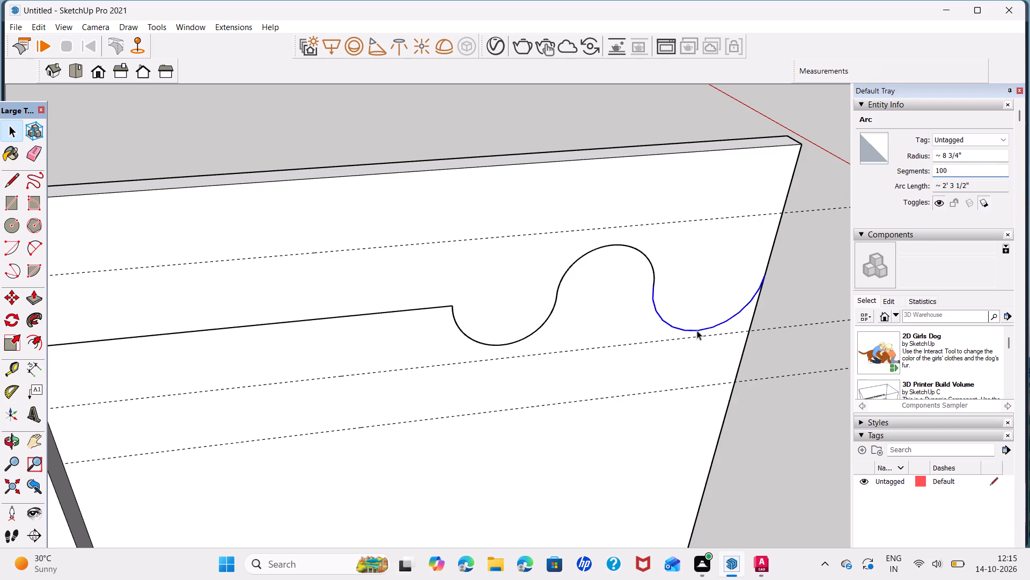
key(BackSpace)
click(963, 167)
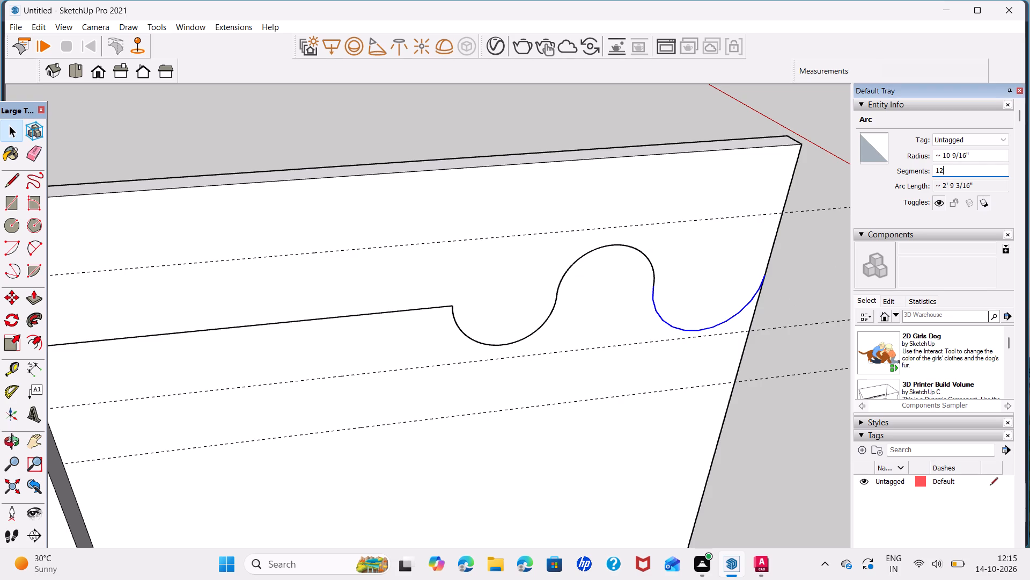
key(BackSpace)
text(00)
key(Return)
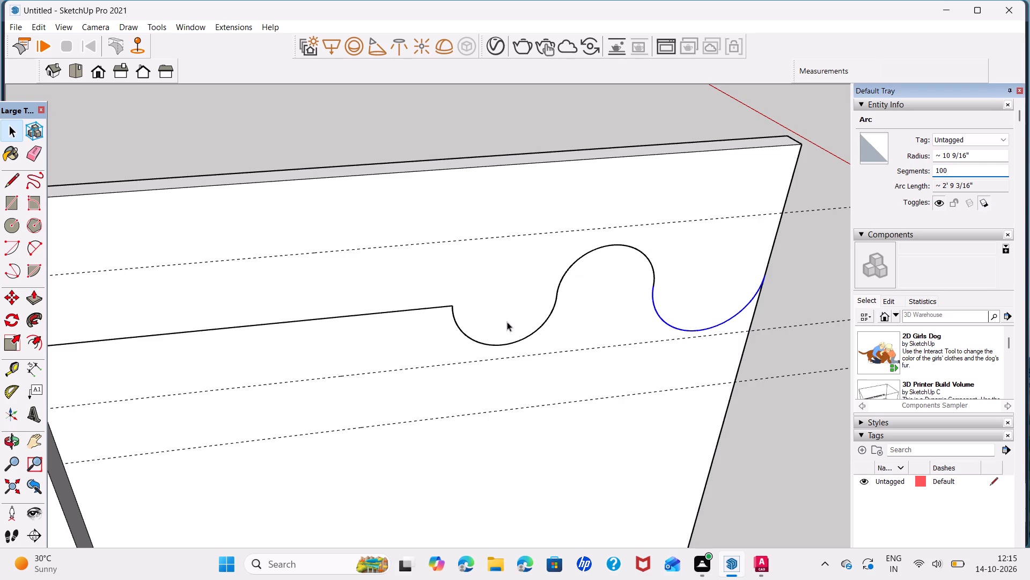
Set the lower arc adjoining the straight line to 100 segments, and clear the selection.
click(494, 347)
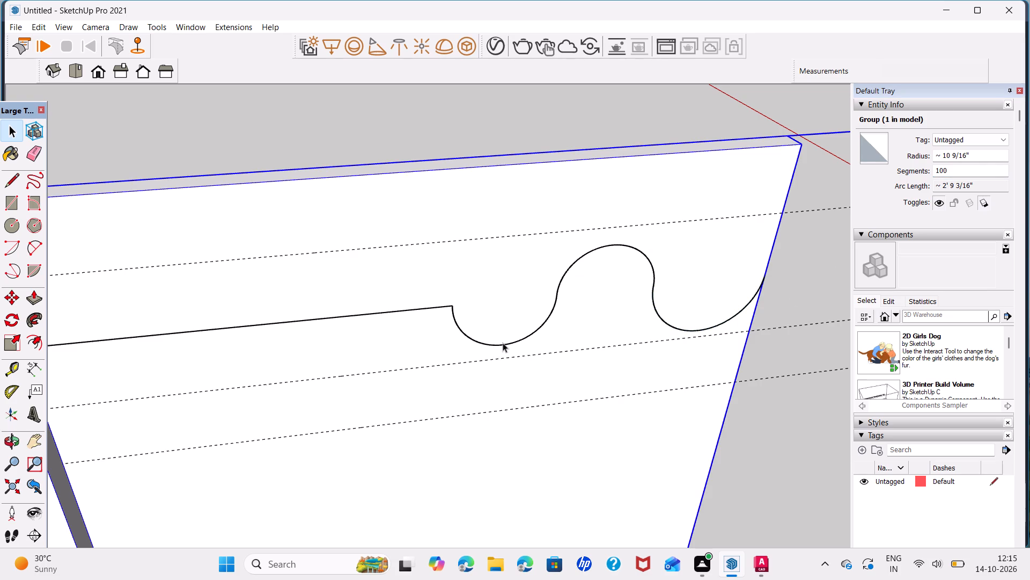
click(503, 343)
click(962, 165)
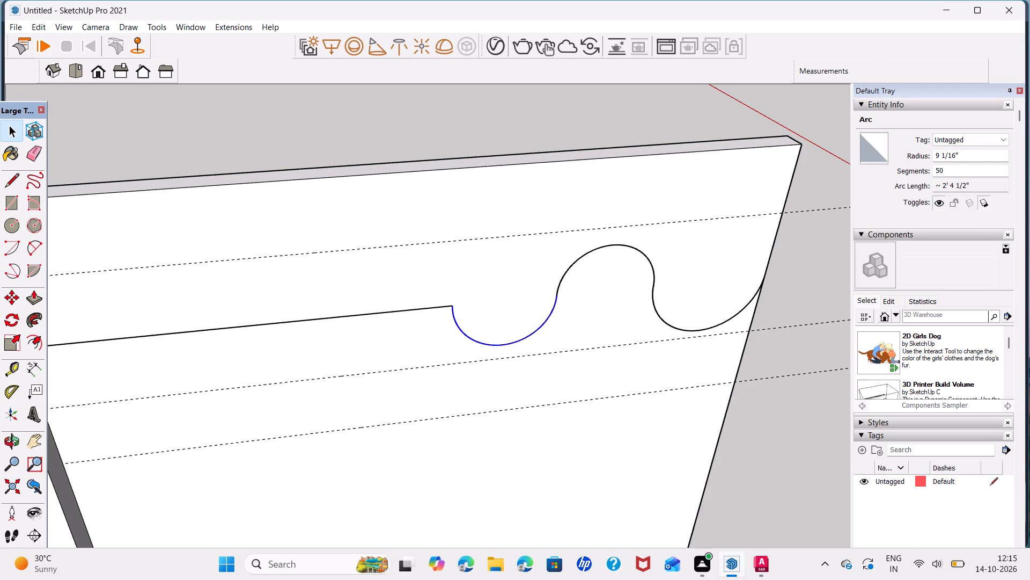
click(958, 175)
key(BackSpace)
key(BackSpace)
text(100)
key(Return)
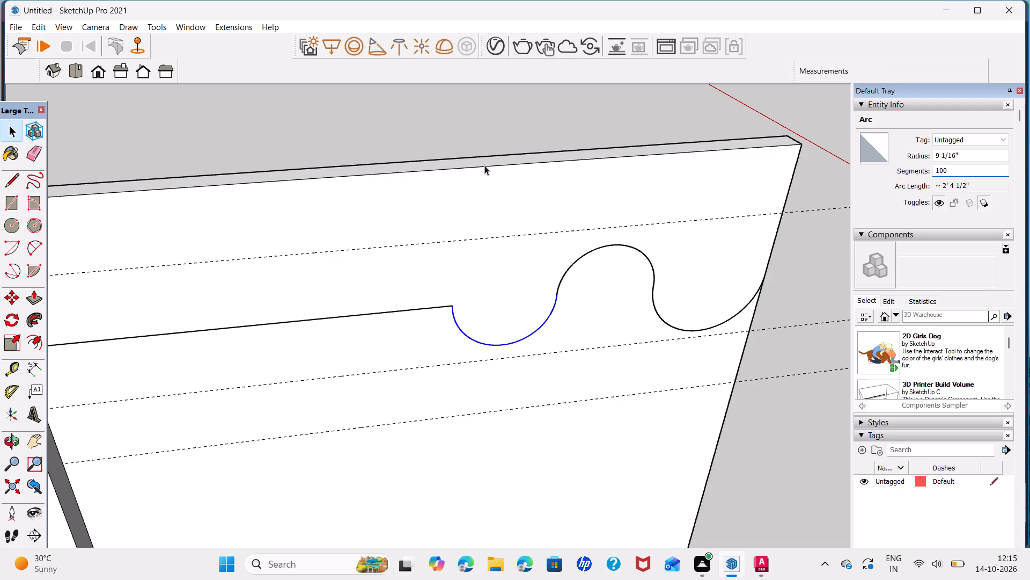
click(482, 145)
Examine the wavy outline on the wall from several angles, along with the adjoining wardrobe, window and open side of the room.
click(404, 245)
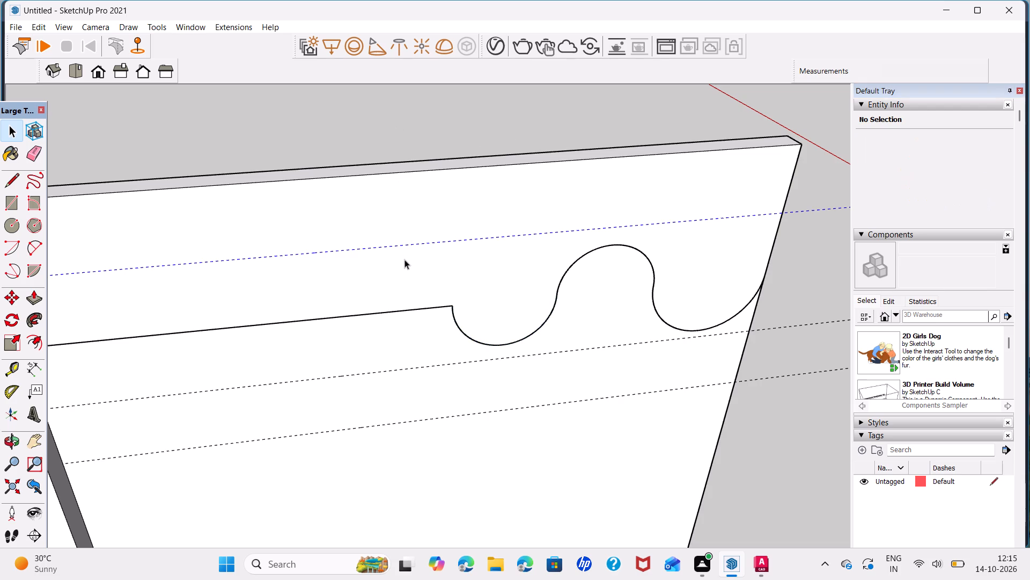
click(413, 275)
scroll(368, 276, down, 2)
middle_drag(368, 278, 358, 231)
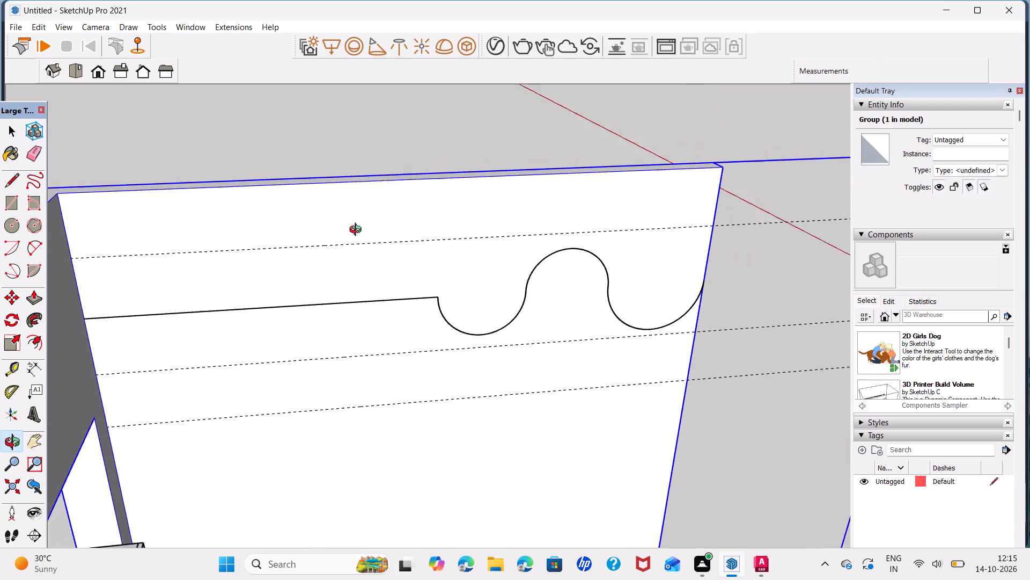
middle_drag(358, 231, 262, 206)
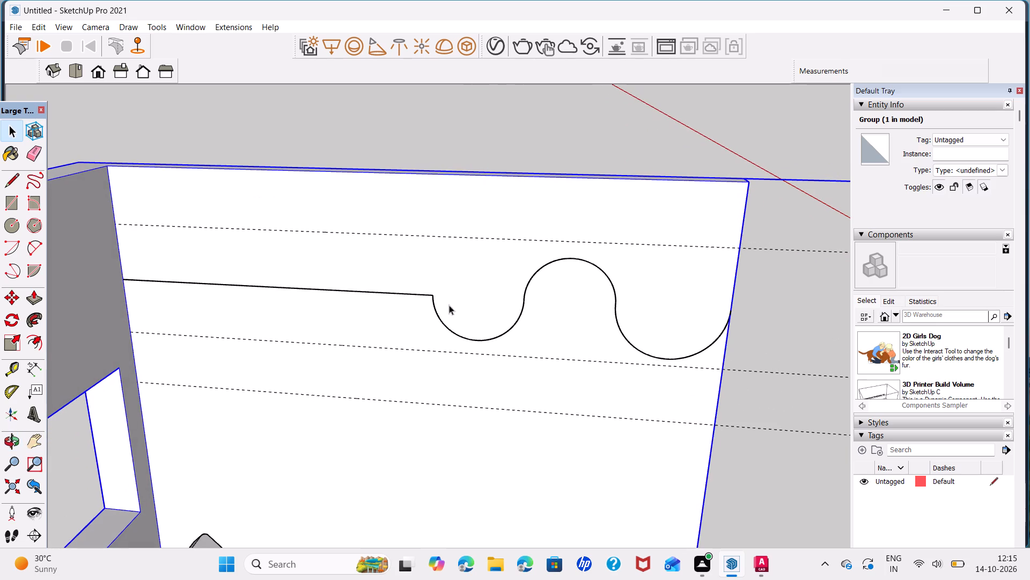
click(494, 311)
scroll(594, 349, down, 3)
middle_drag(578, 400, 630, 279)
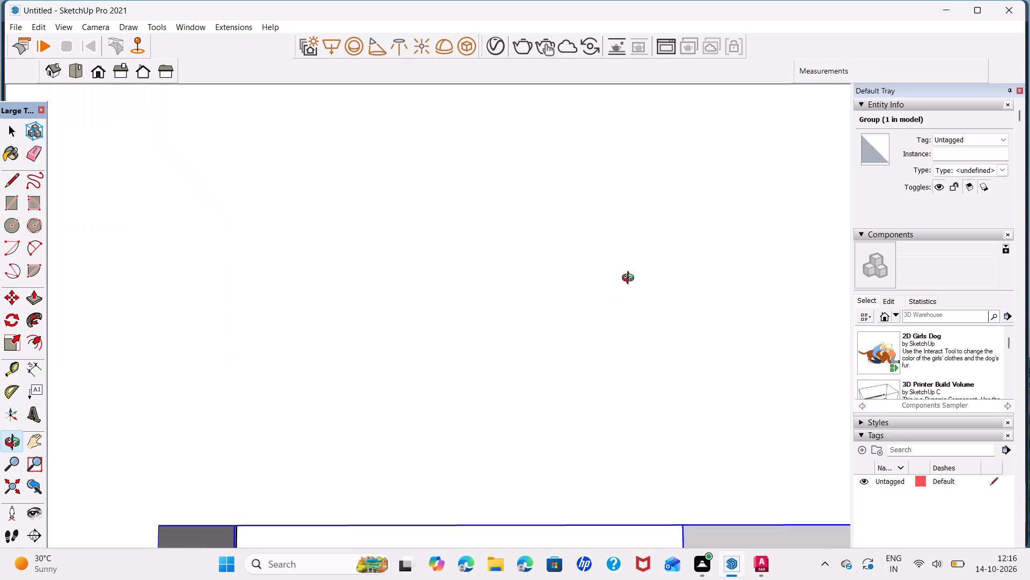
middle_drag(630, 279, 334, 378)
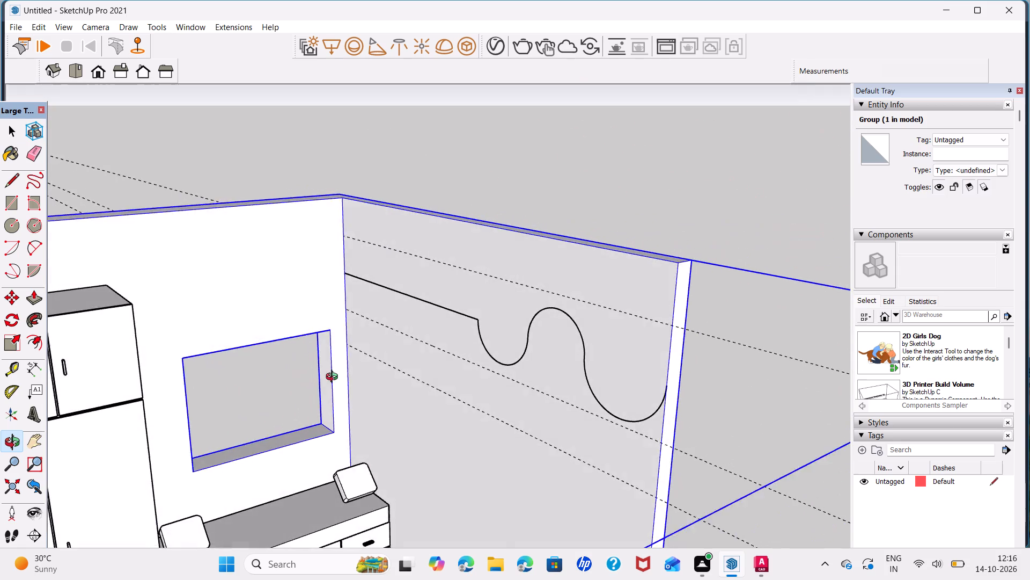
middle_drag(334, 378, 334, 378)
scroll(489, 370, down, 8)
middle_drag(444, 415, 832, 441)
scroll(393, 349, up, 3)
middle_drag(438, 390, 341, 416)
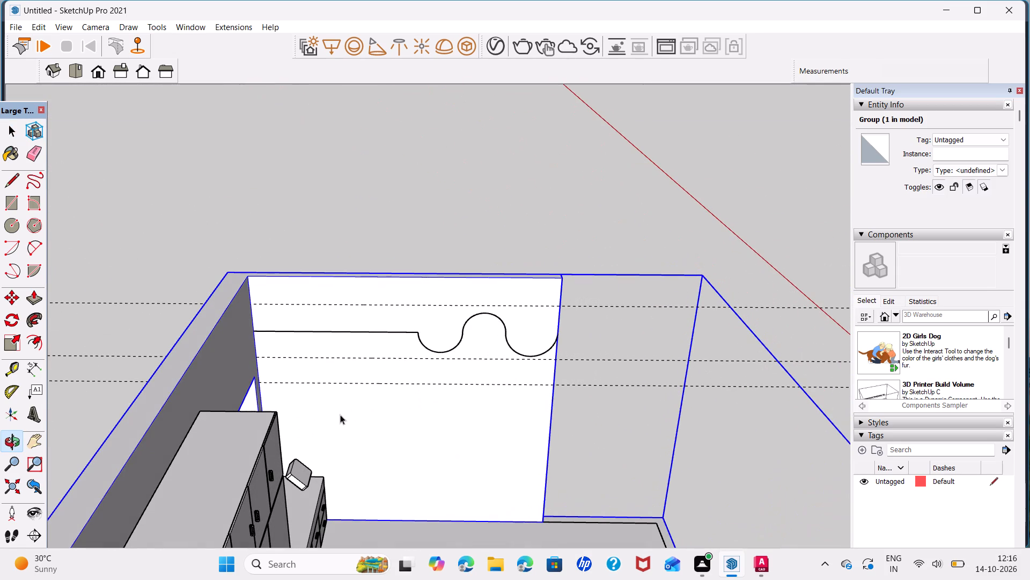
scroll(276, 347, up, 3)
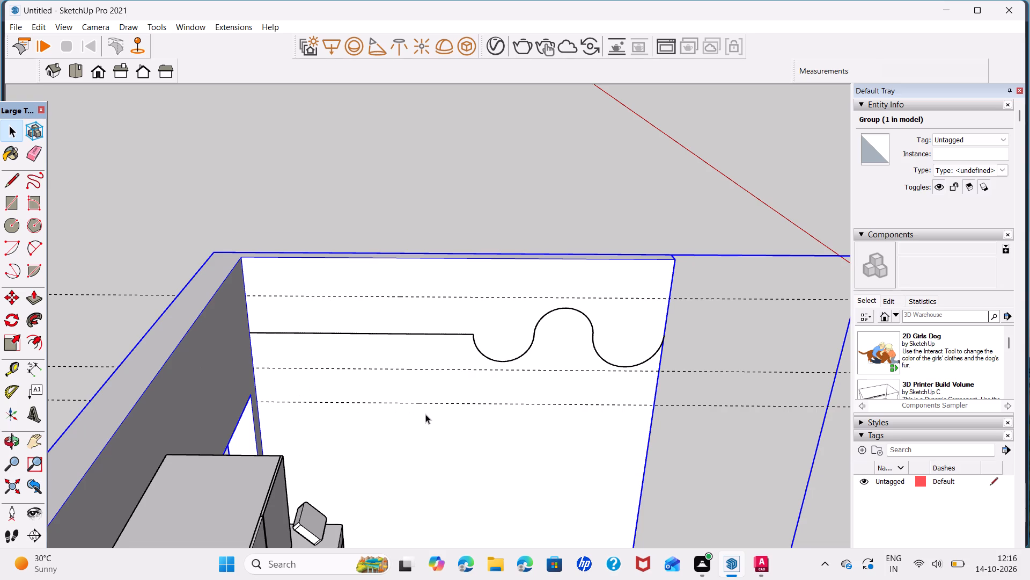
scroll(425, 414, down, 1)
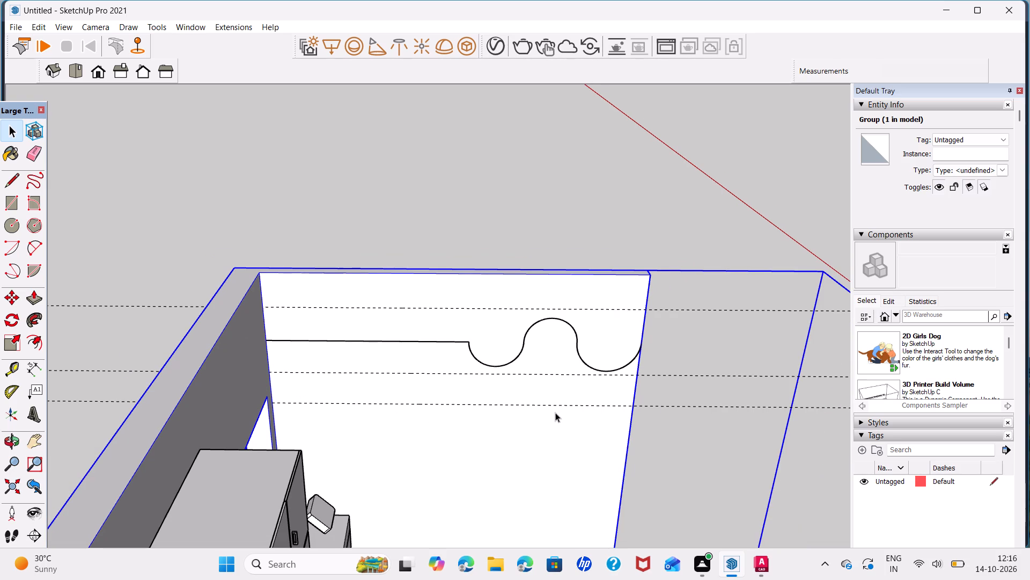
shift+middle_drag(554, 412, 510, 322)
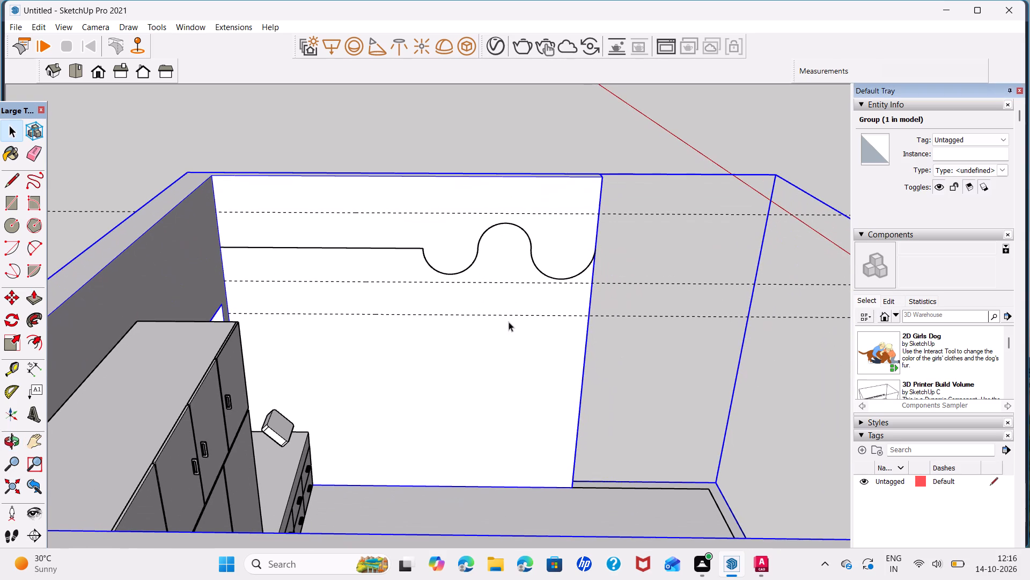
scroll(658, 386, down, 4)
middle_drag(674, 419, 293, 361)
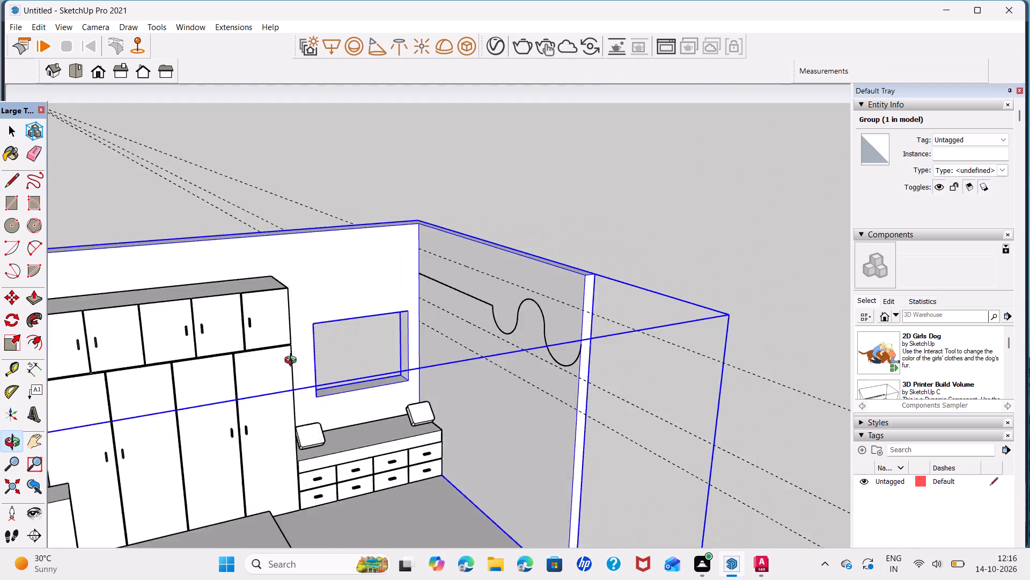
Extend the free end of the wall carrying the wavy outline by 4' 8", level with the opposite wall's end face.
middle_drag(293, 361, 258, 347)
click(527, 414)
triple_click(525, 425)
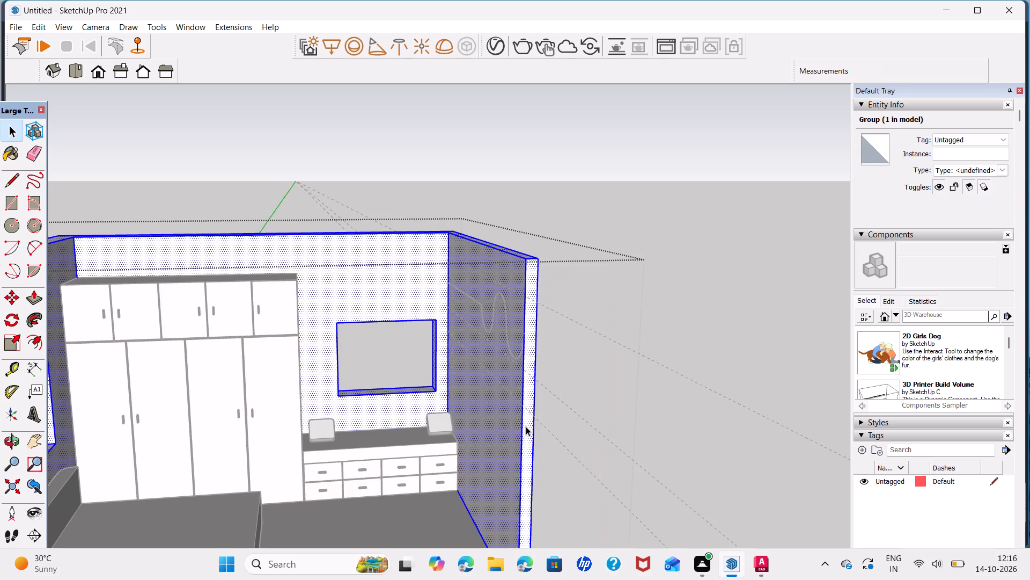
click(527, 434)
click(529, 441)
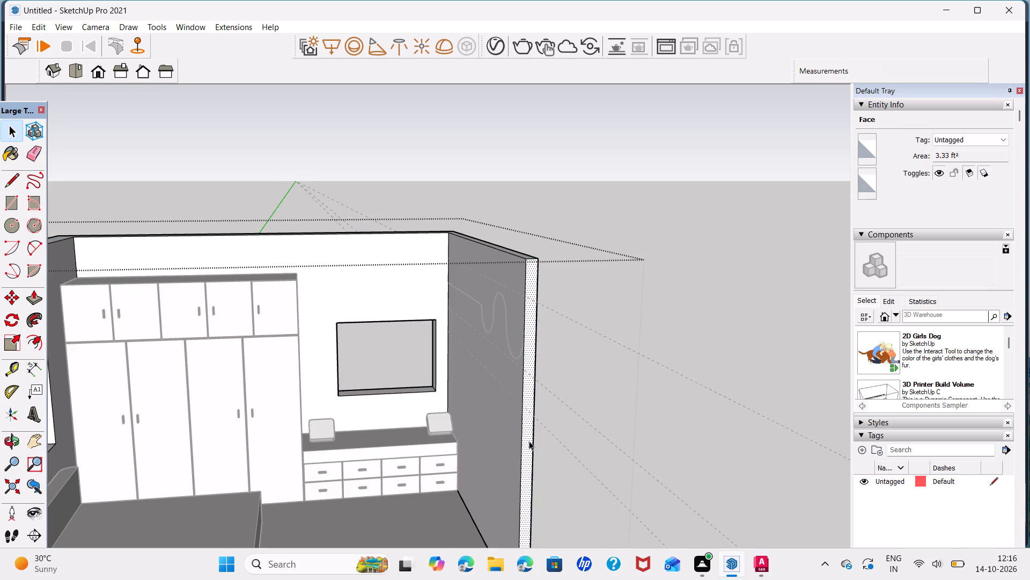
key(p)
click(529, 441)
scroll(552, 473, down, 5)
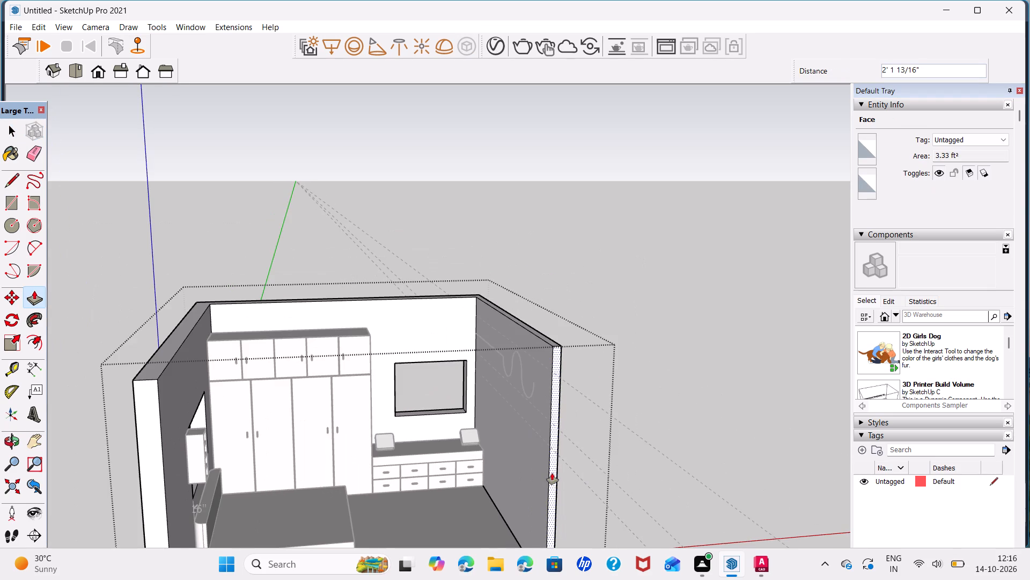
middle_drag(552, 473, 529, 398)
middle_drag(534, 490, 534, 487)
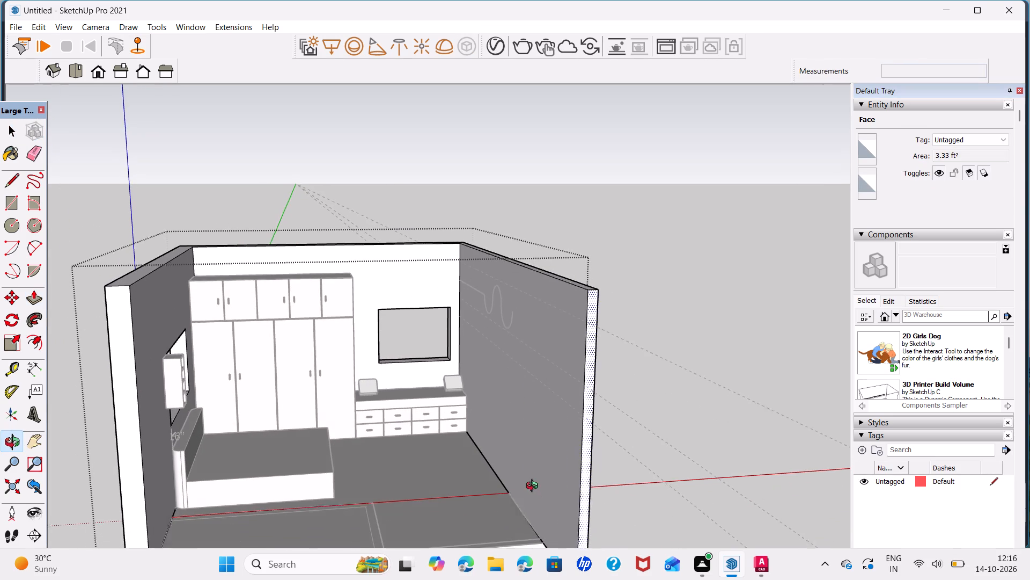
middle_drag(534, 487, 516, 423)
click(119, 495)
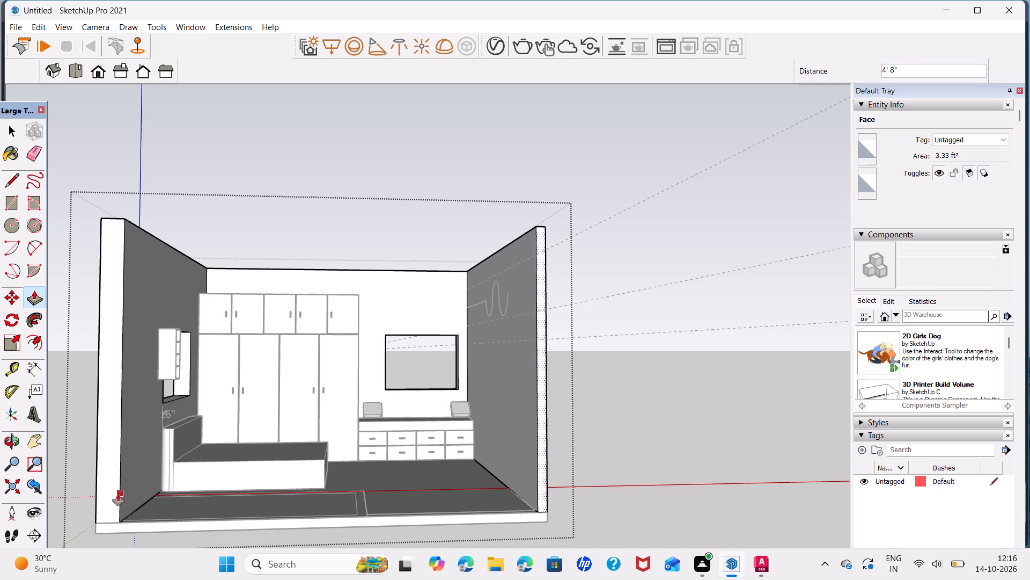
key(space)
middle_drag(302, 463, 439, 579)
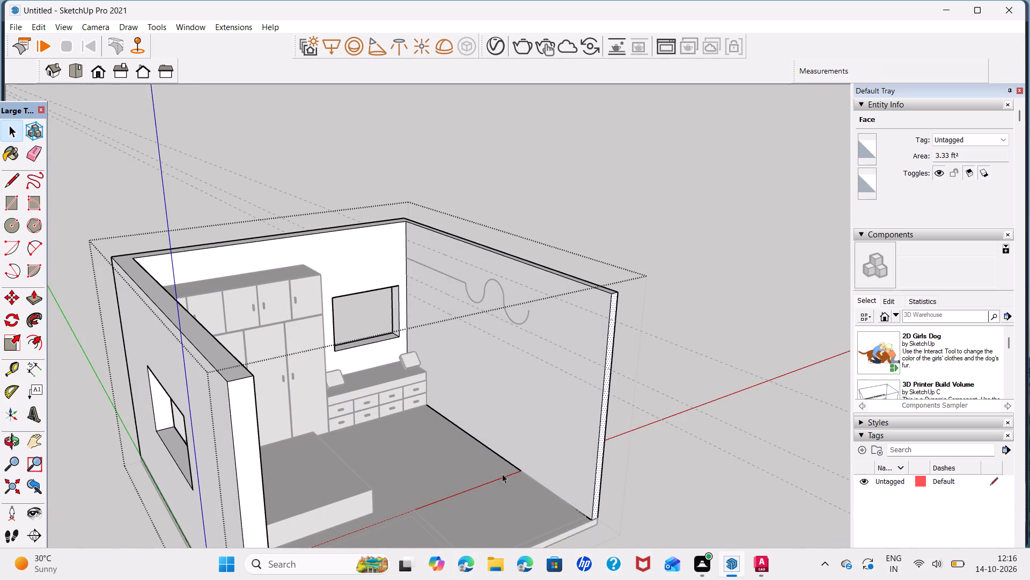
key(space)
click(616, 219)
Draw a 3' by 15' rectangle along the top of the extended wall, from its inner upper corner to its free edge.
scroll(514, 318, up, 3)
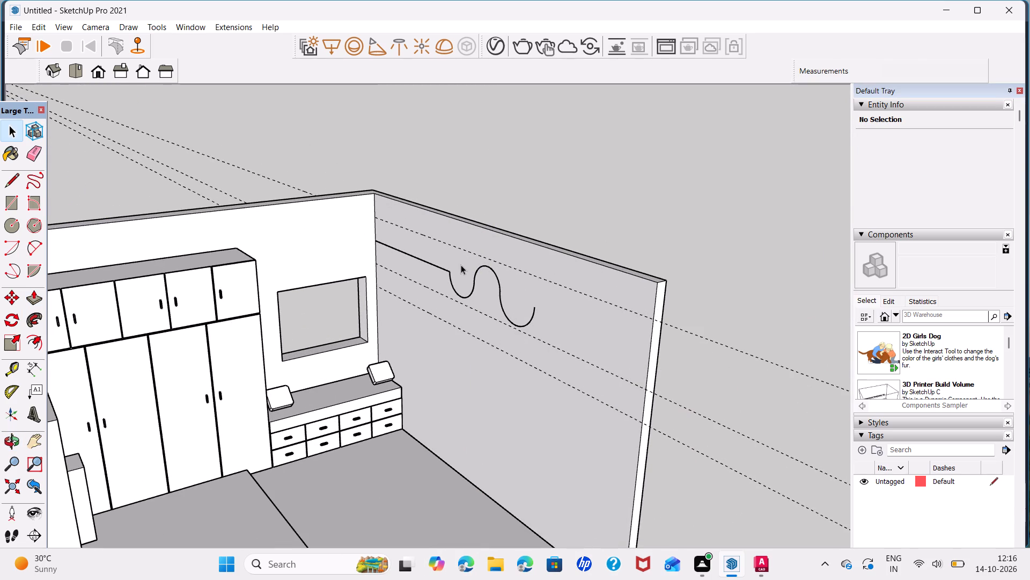
key(r)
click(374, 193)
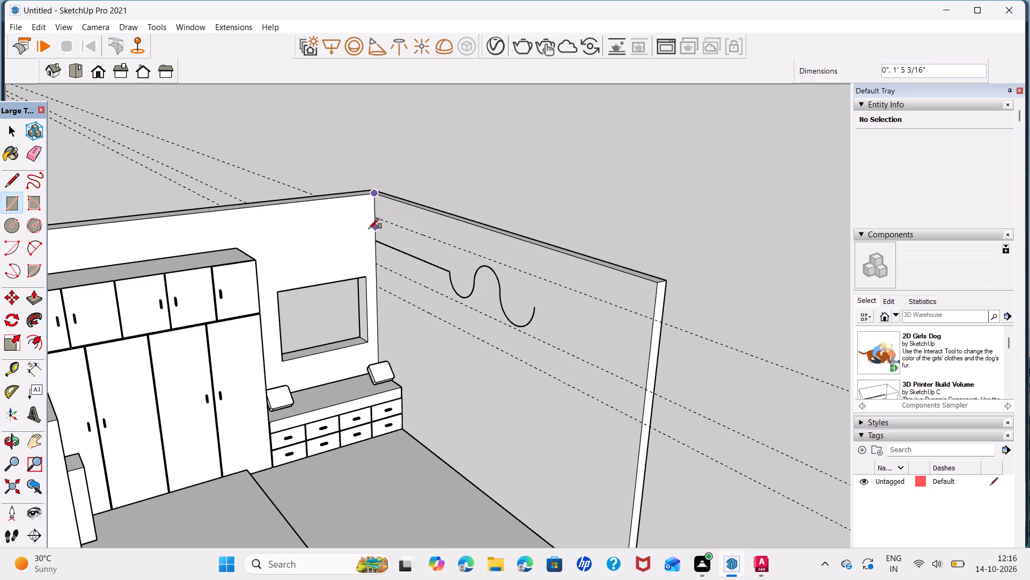
click(377, 241)
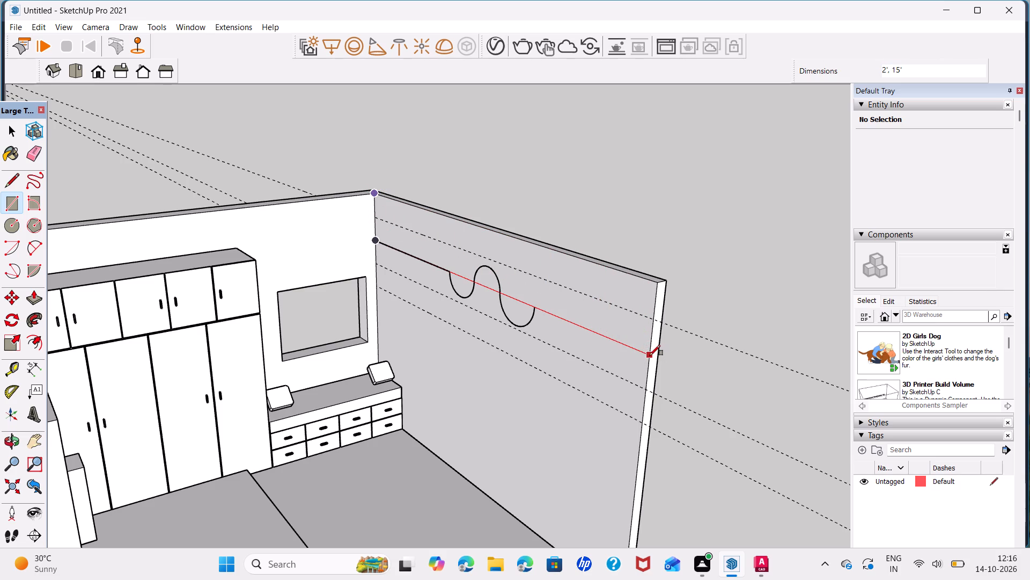
click(648, 391)
key(space)
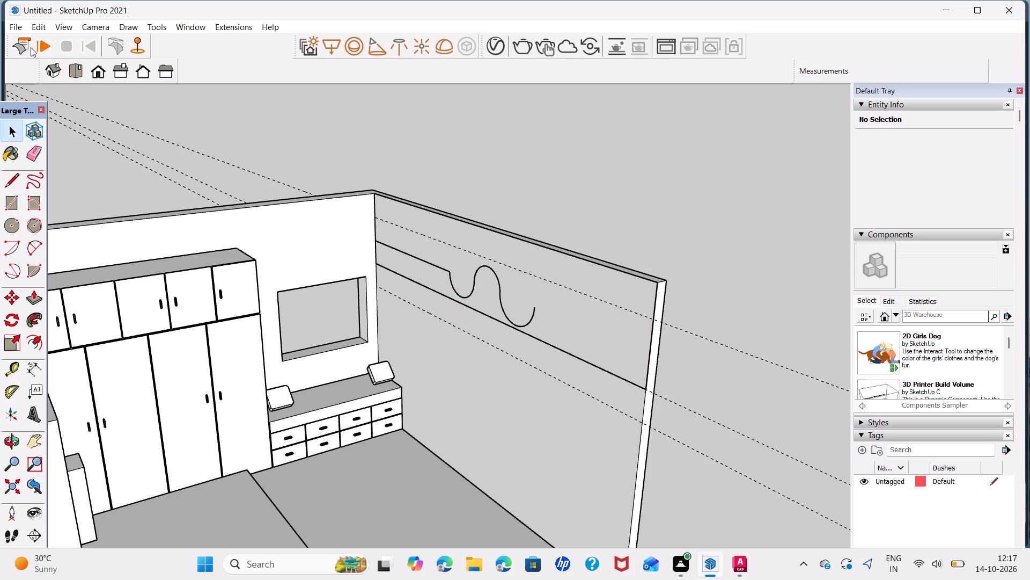
Delete all guides from the model.
click(42, 21)
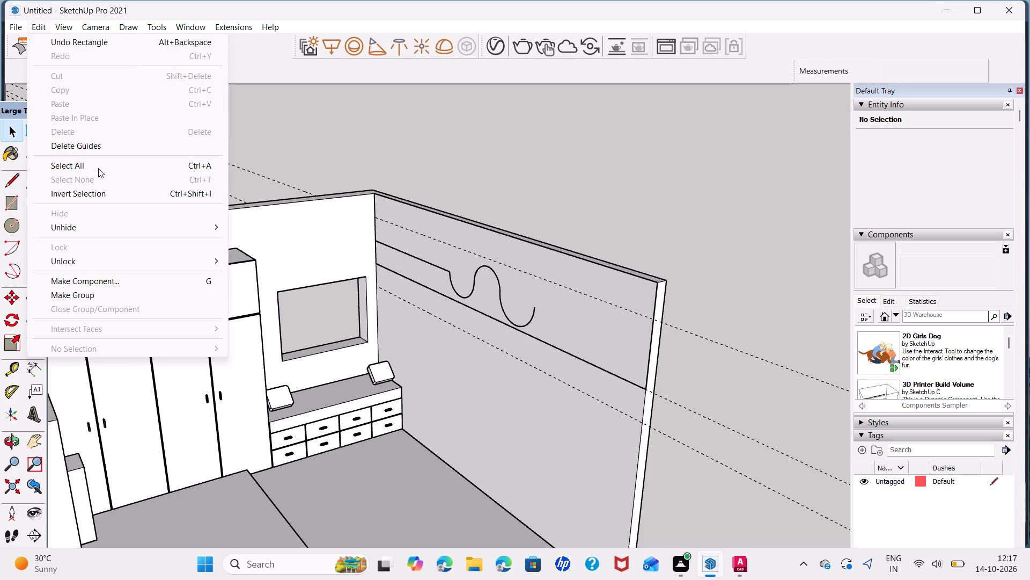
click(100, 146)
Draw a line about 9' 4 3/4" long from the straight line's end, across the arcs to the wall's free edge.
scroll(480, 292, up, 5)
middle_drag(498, 348, 590, 354)
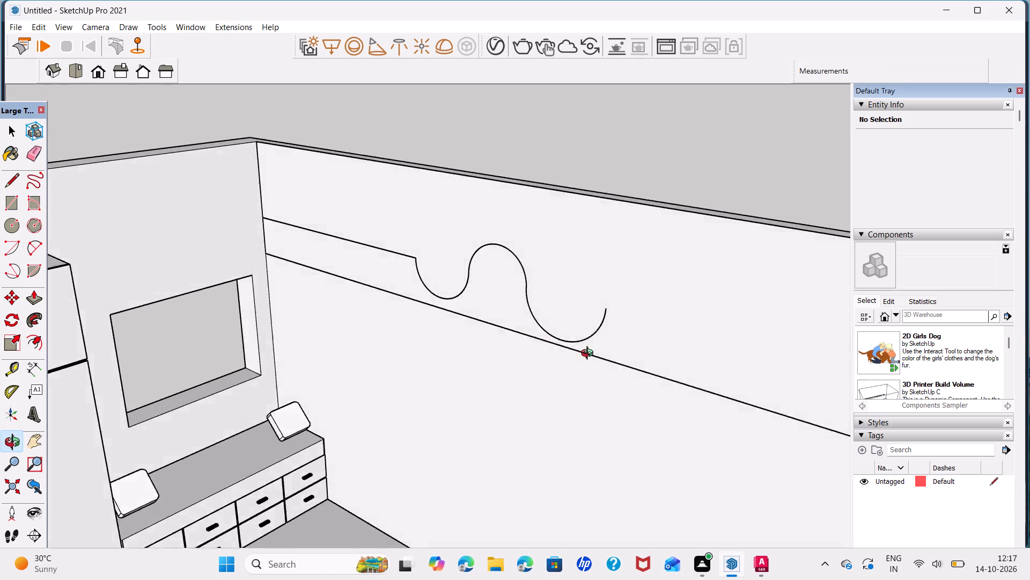
middle_drag(590, 354, 851, 340)
scroll(370, 270, up, 5)
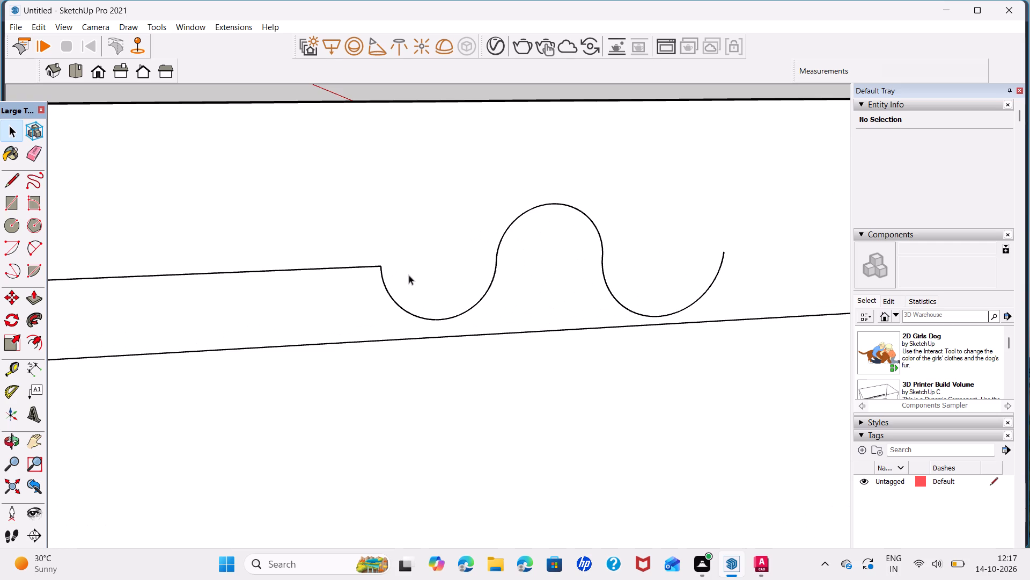
key(l)
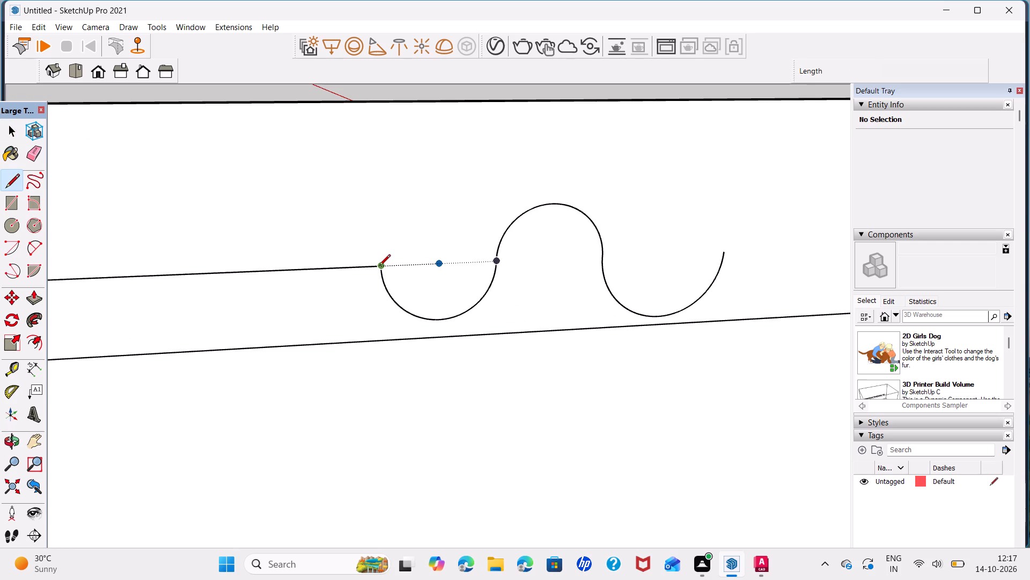
click(379, 266)
scroll(747, 276, down, 4)
shift+middle_drag(770, 263, 674, 253)
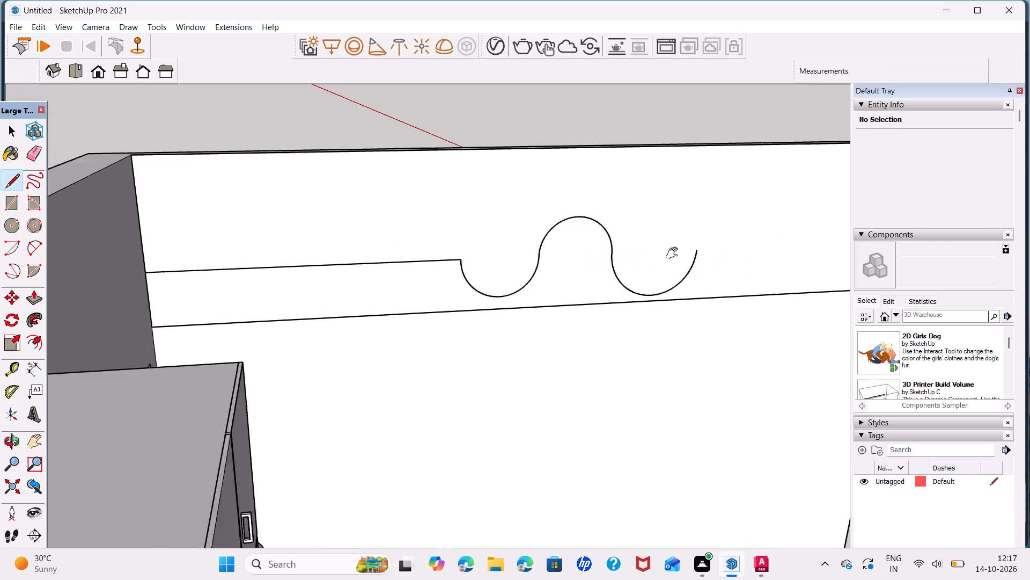
shift+middle_drag(674, 253, 519, 249)
click(698, 234)
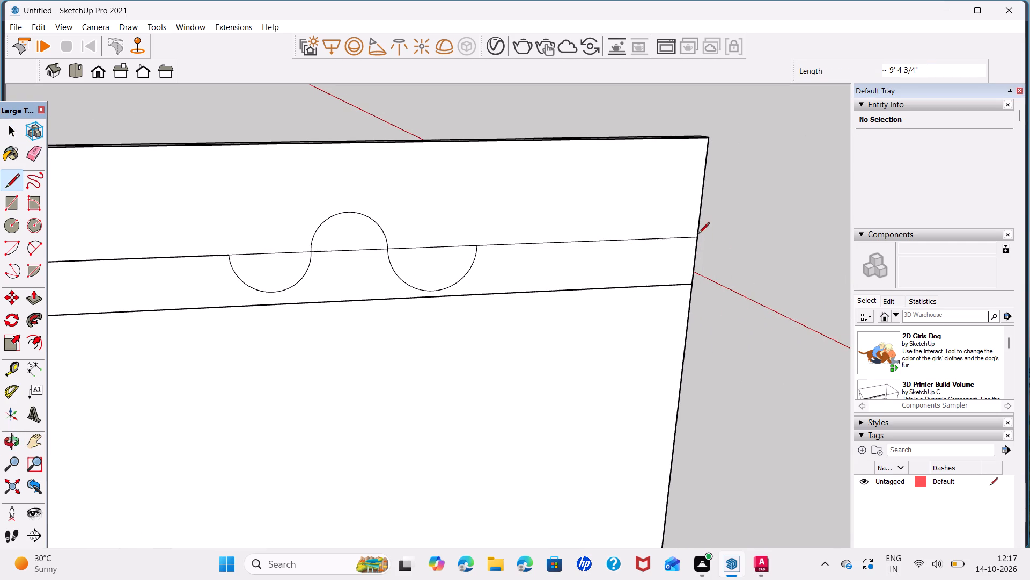
key(space)
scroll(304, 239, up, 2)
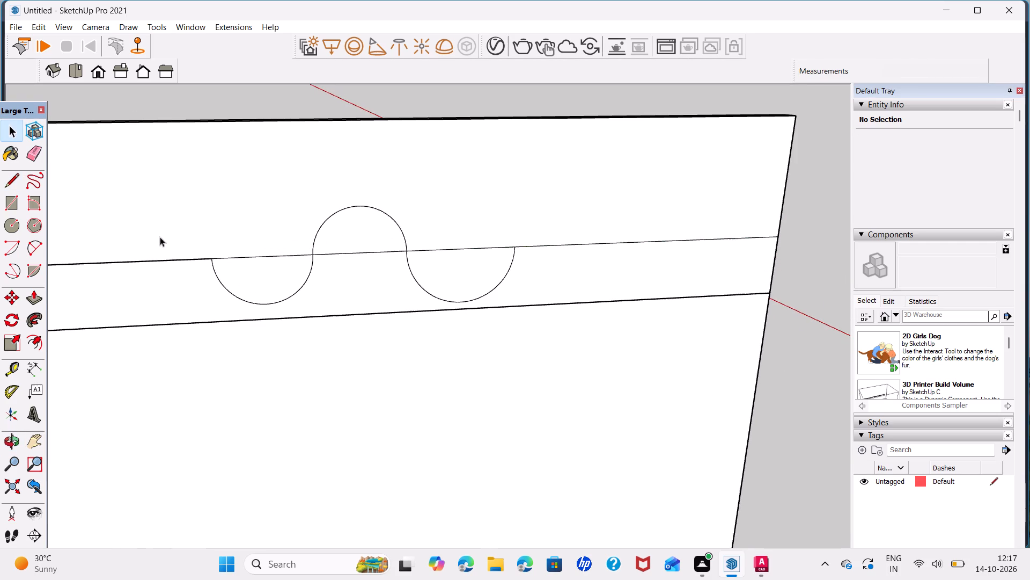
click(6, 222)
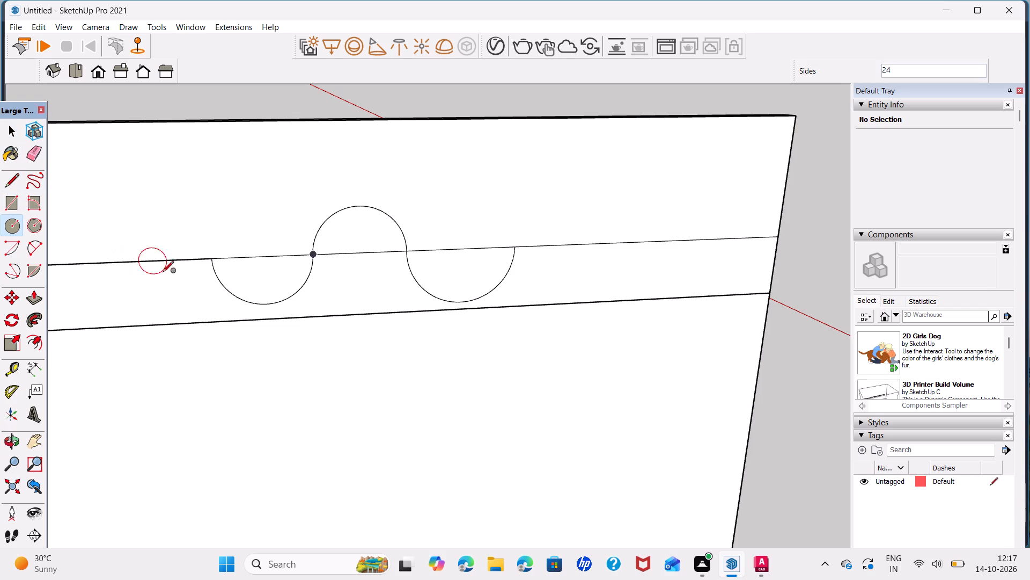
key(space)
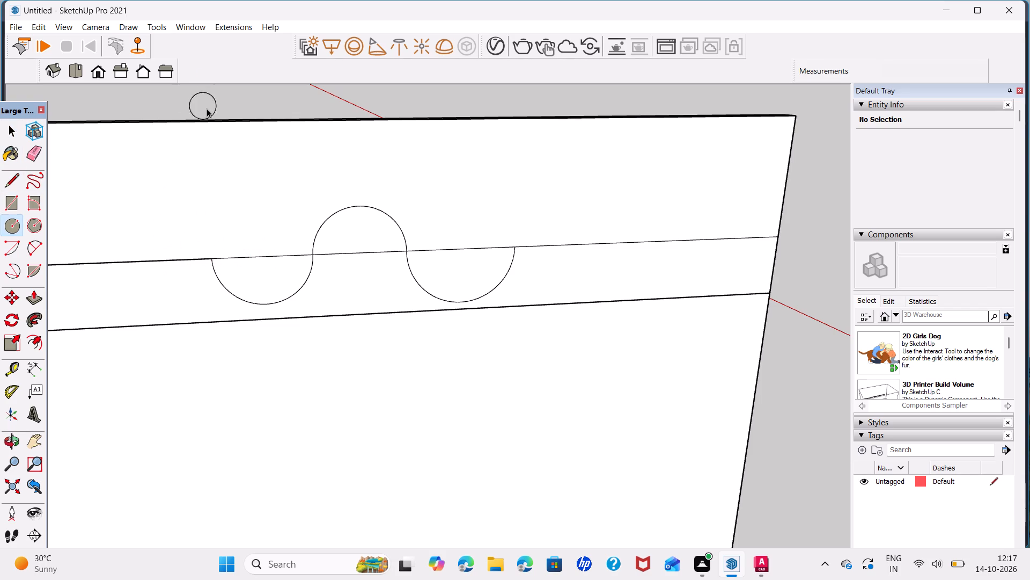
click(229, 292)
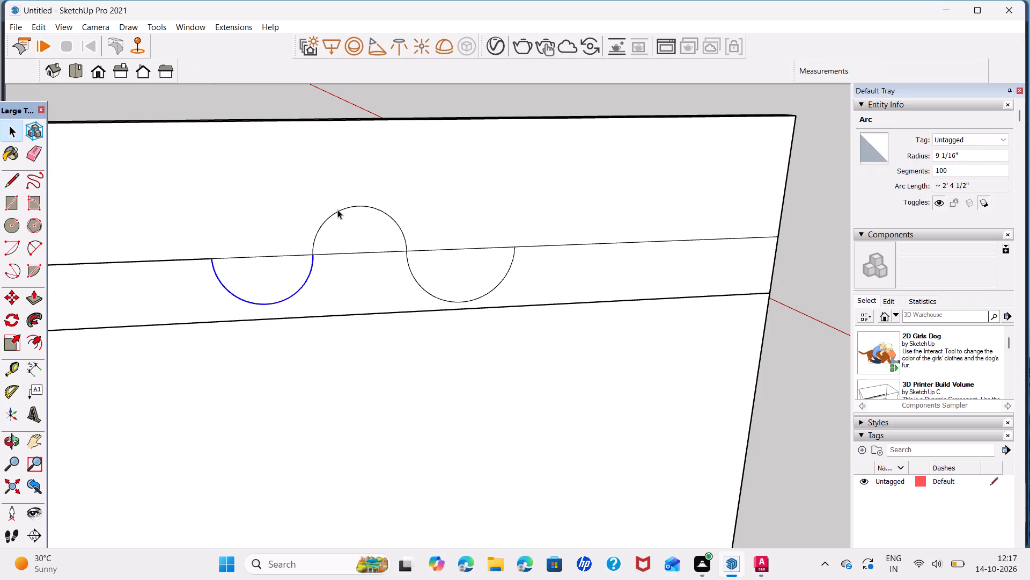
Delete the three line segments that span the openings of the wavy outline's arcs.
click(284, 254)
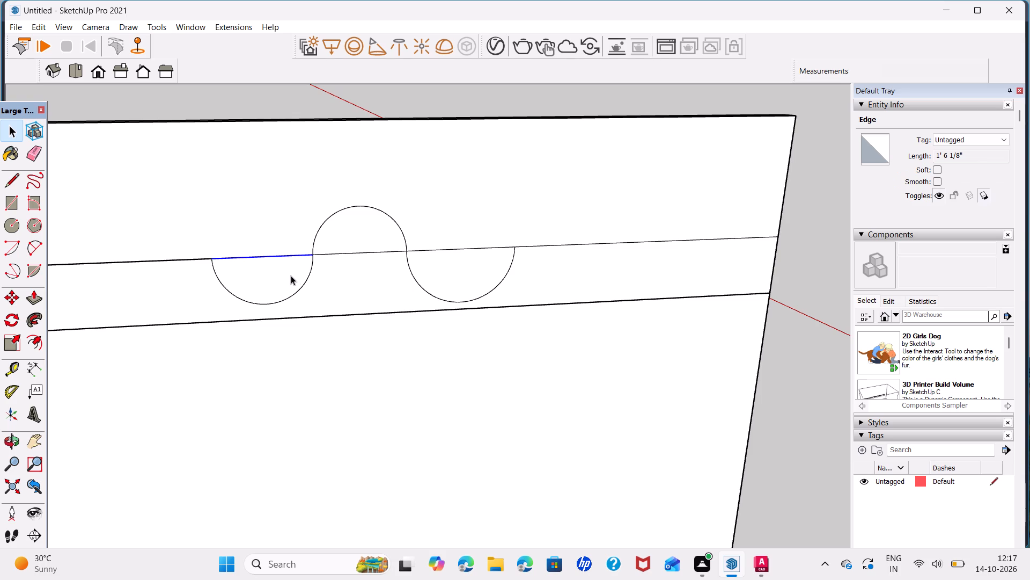
key(Delete)
click(358, 253)
key(Delete)
click(446, 248)
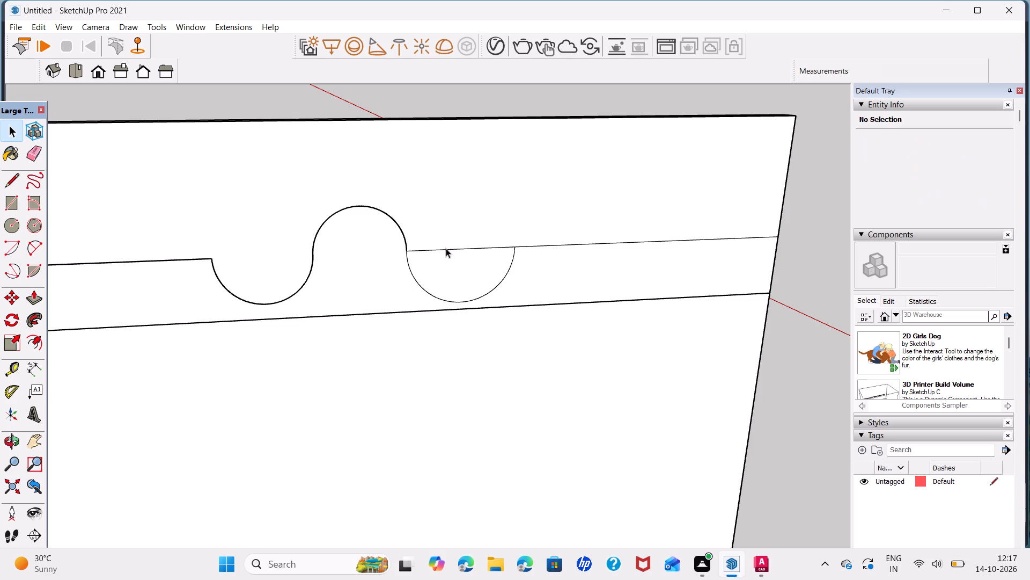
key(Delete)
Delete the three arcs of the wavy outline, keeping the straight lines on both sides.
click(376, 186)
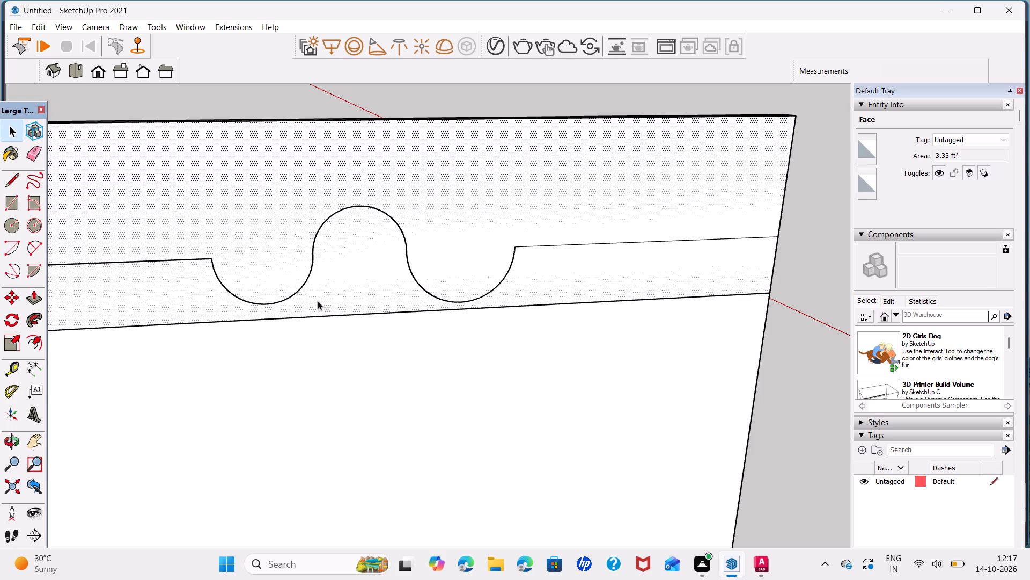
click(297, 293)
click(319, 301)
click(291, 294)
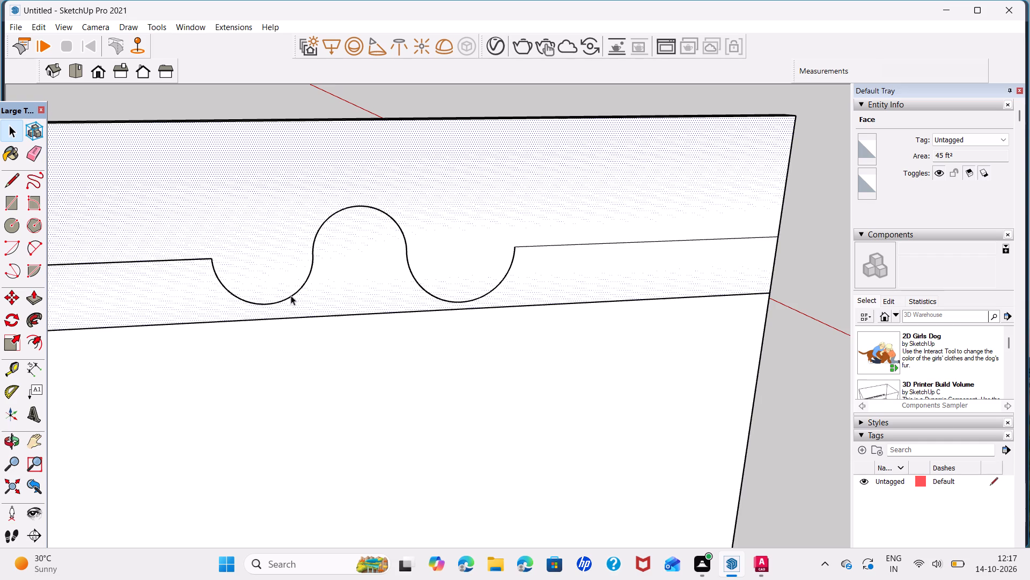
click(292, 295)
key(Delete)
click(319, 233)
key(Delete)
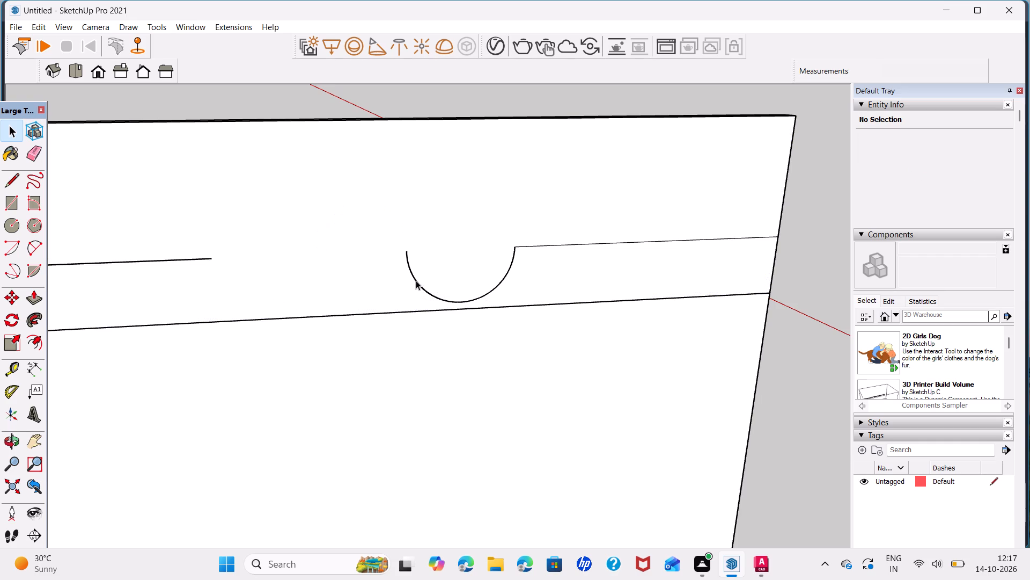
click(417, 280)
key(Delete)
Draw an upright rectangular outline 1' wide and about 1' 11" tall, rising from the band's lower edge near the wall's free end.
shift+middle_drag(601, 317, 407, 298)
scroll(496, 227, up, 3)
middle_drag(561, 245, 538, 258)
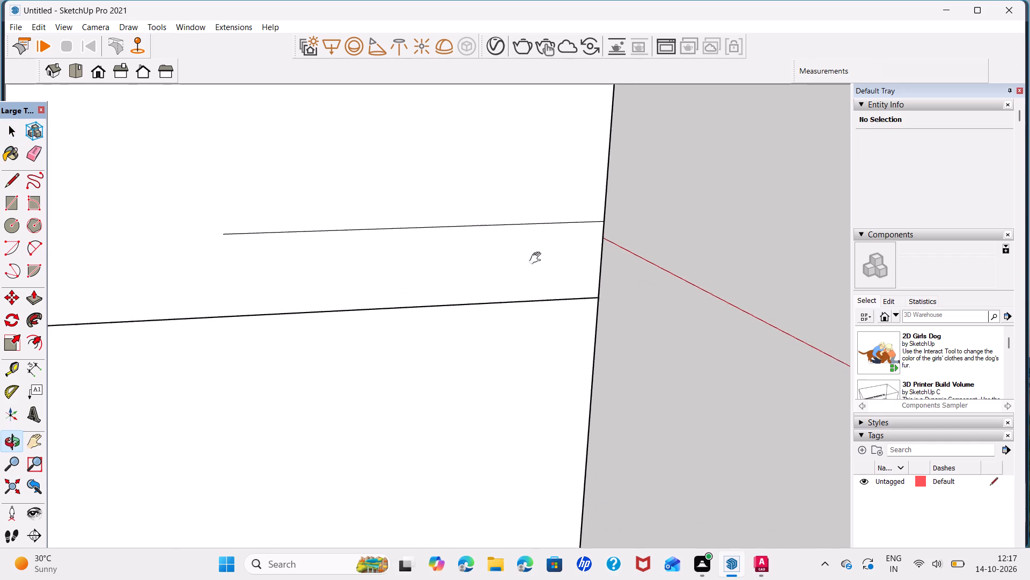
middle_drag(538, 258, 472, 279)
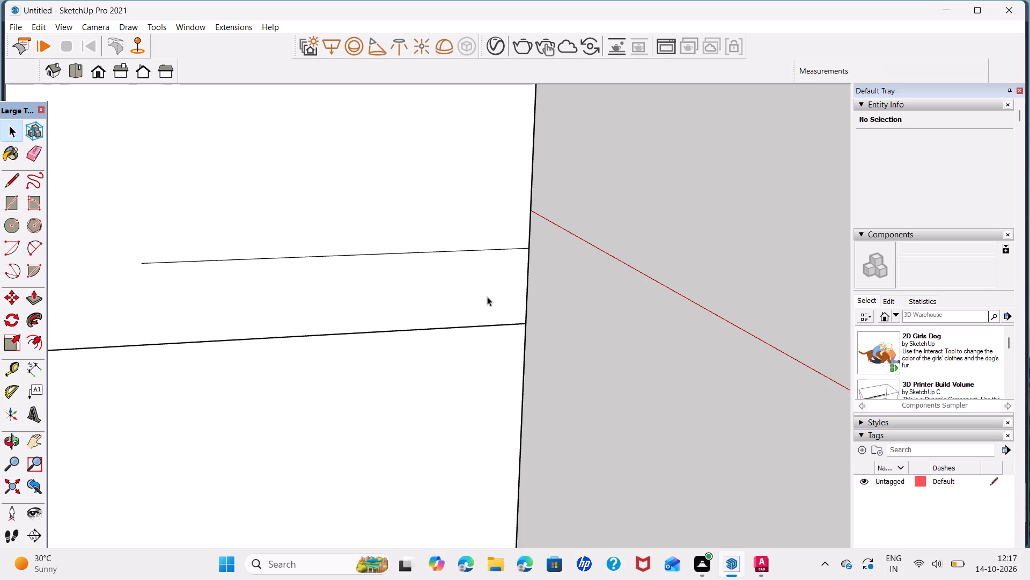
key(r)
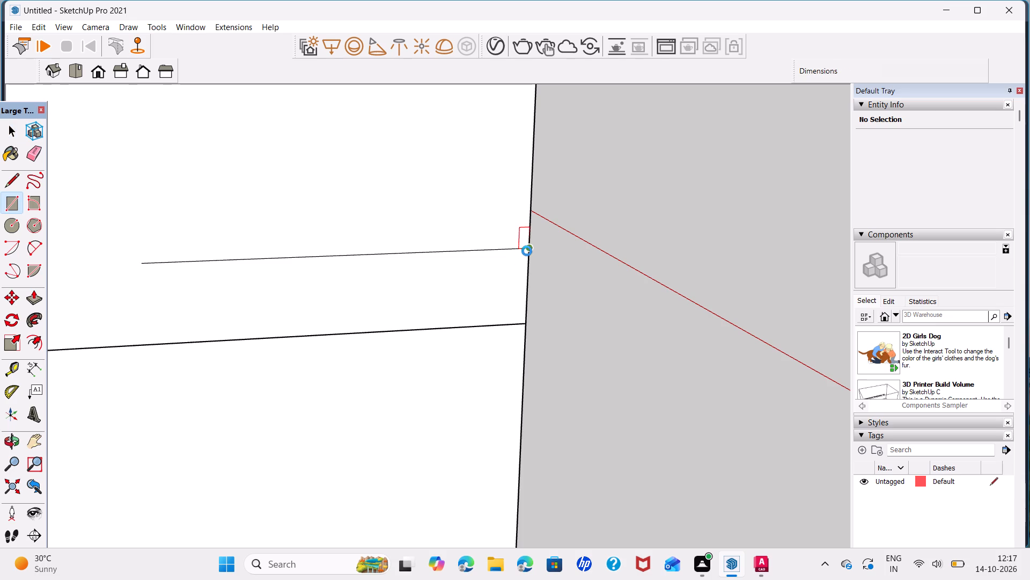
key(space)
key(l)
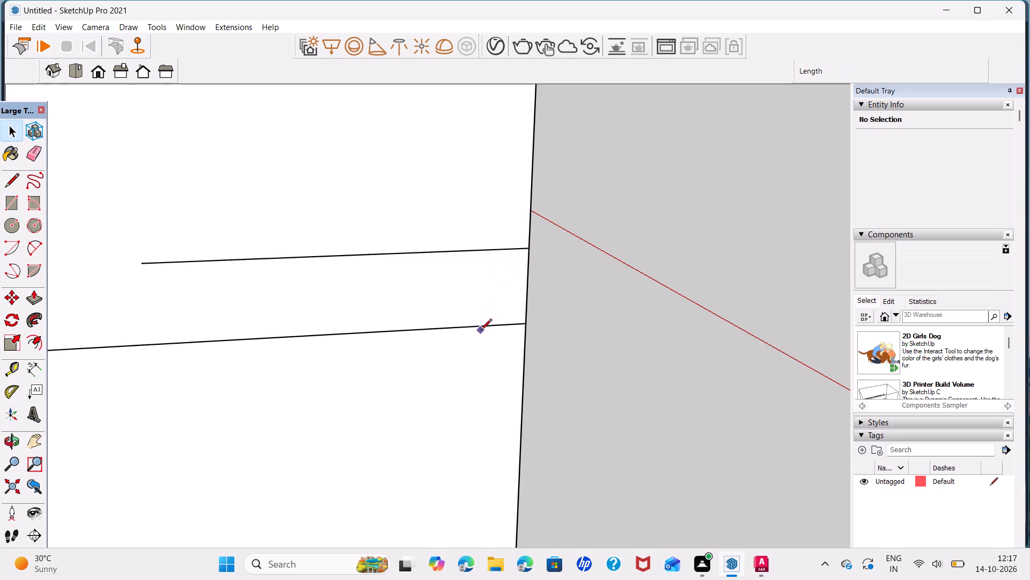
click(436, 329)
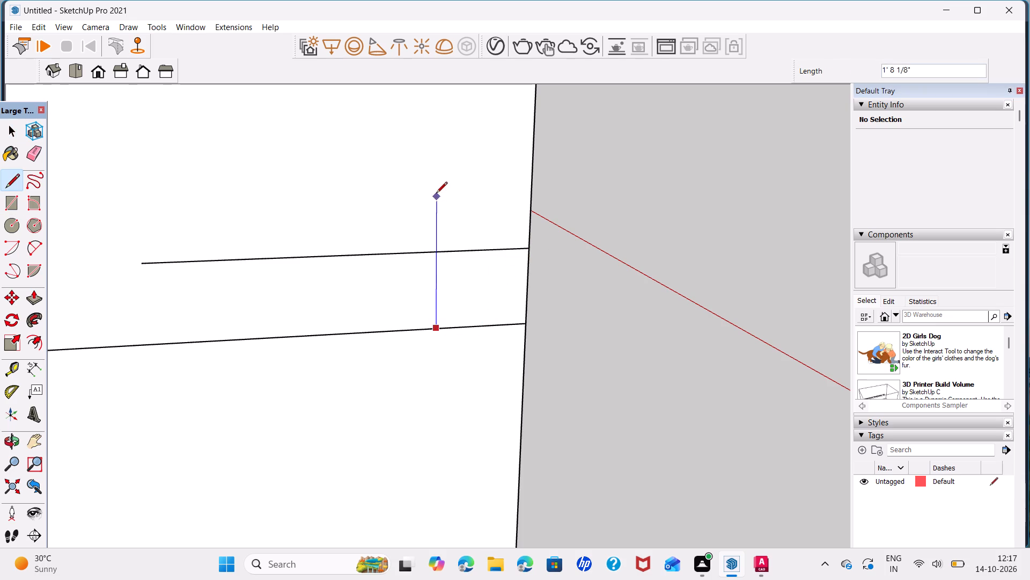
click(436, 176)
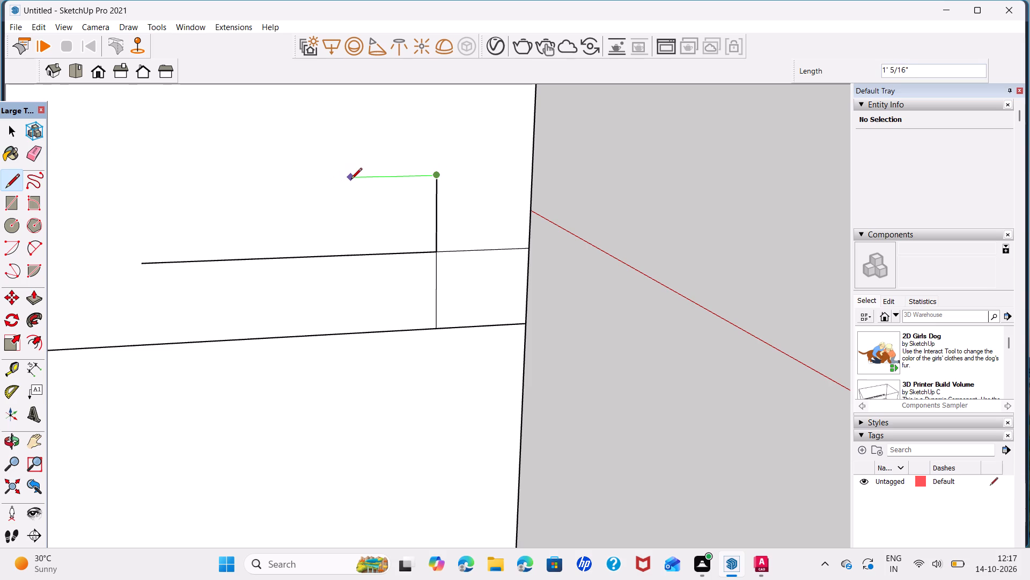
text(1')
key(Return)
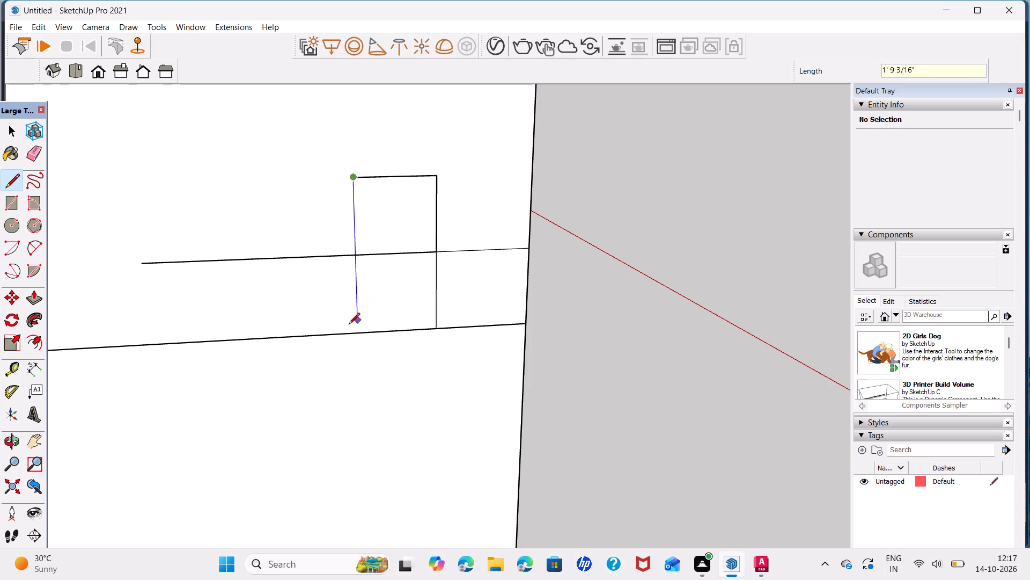
click(356, 334)
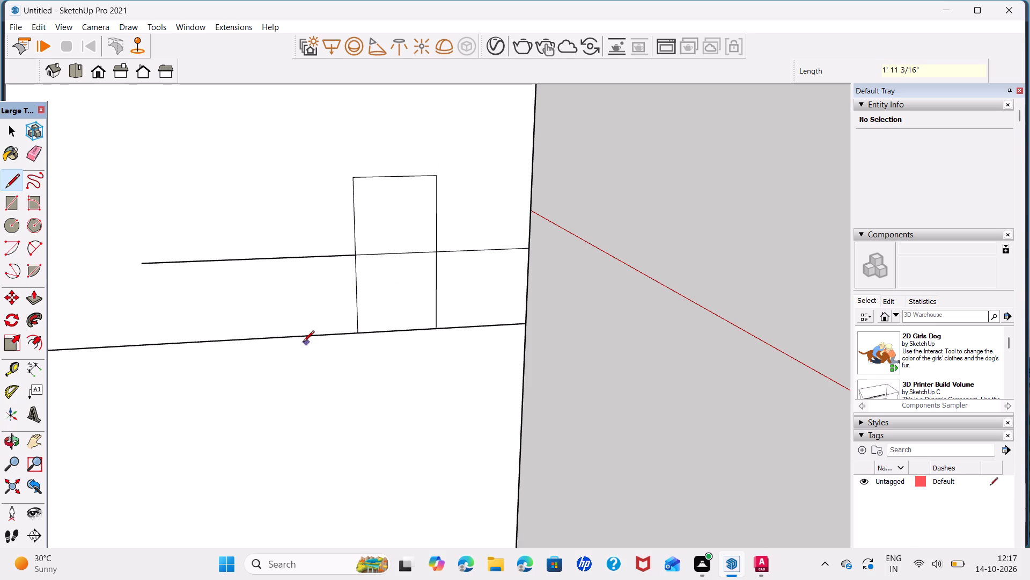
Mark a 1' 6" length with the Line tool along the band's lower edge from the rectangular outline's inner base corner.
text(1'6)
key(Return)
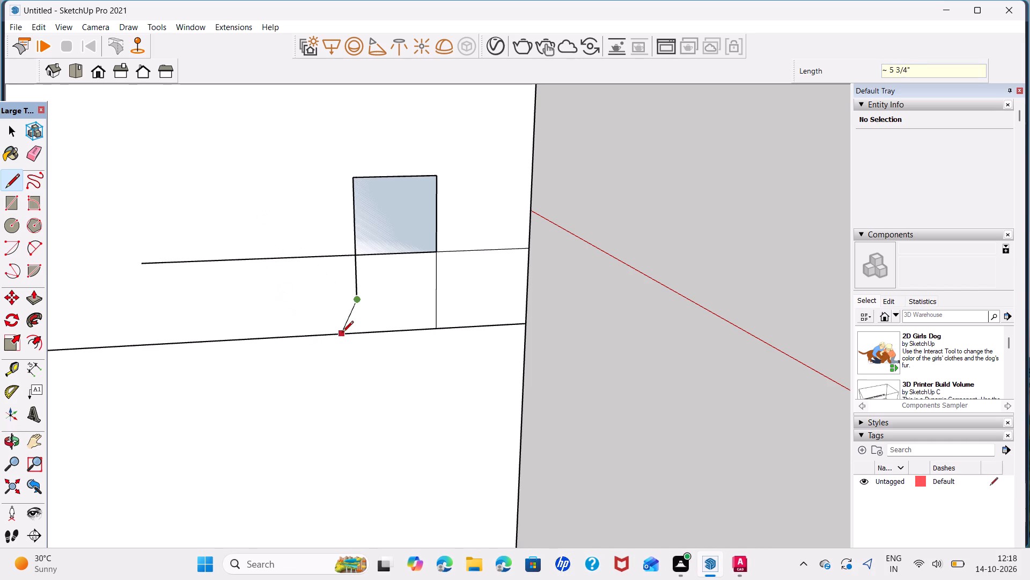
click(356, 331)
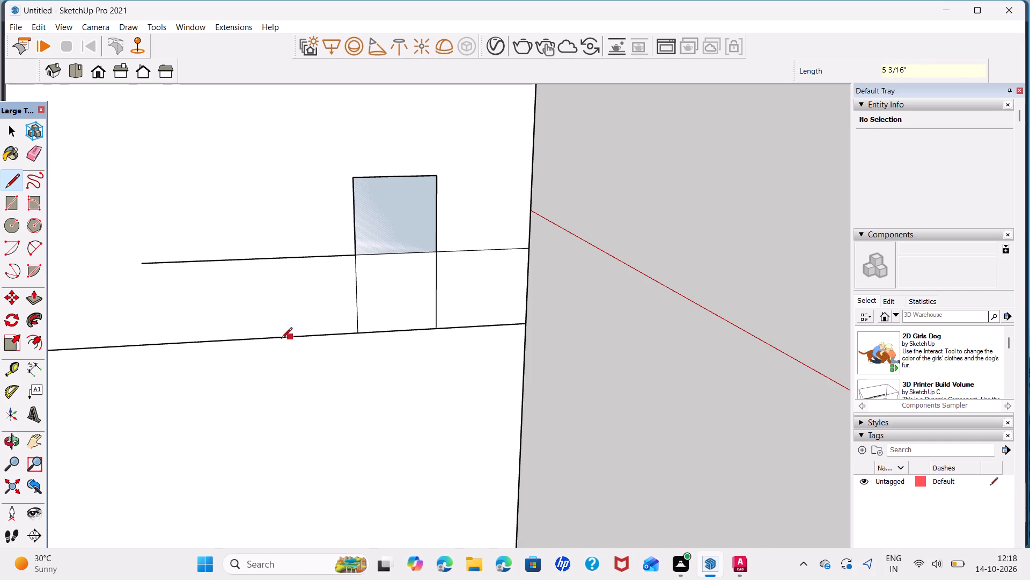
click(354, 332)
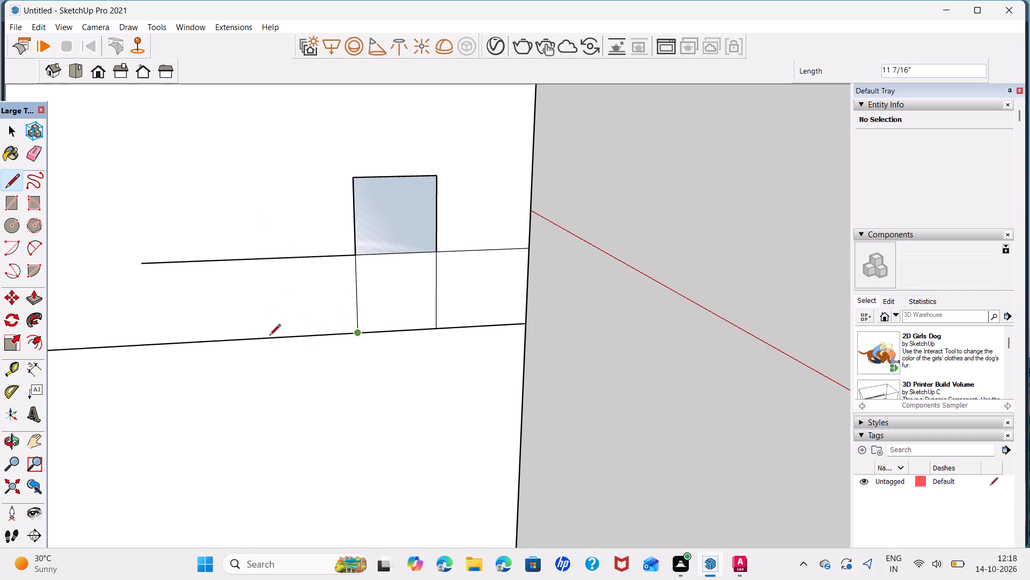
key(1)
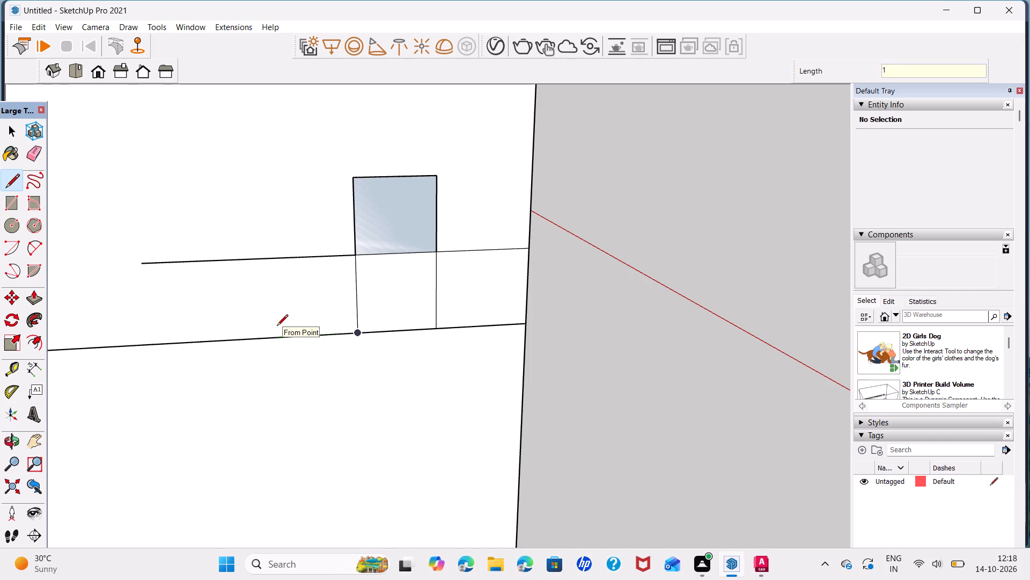
text('6)
key(Return)
Draw an upright line from the 1' 6" mark up across the straight line, and delete the stray diagonal edge at its top.
click(234, 342)
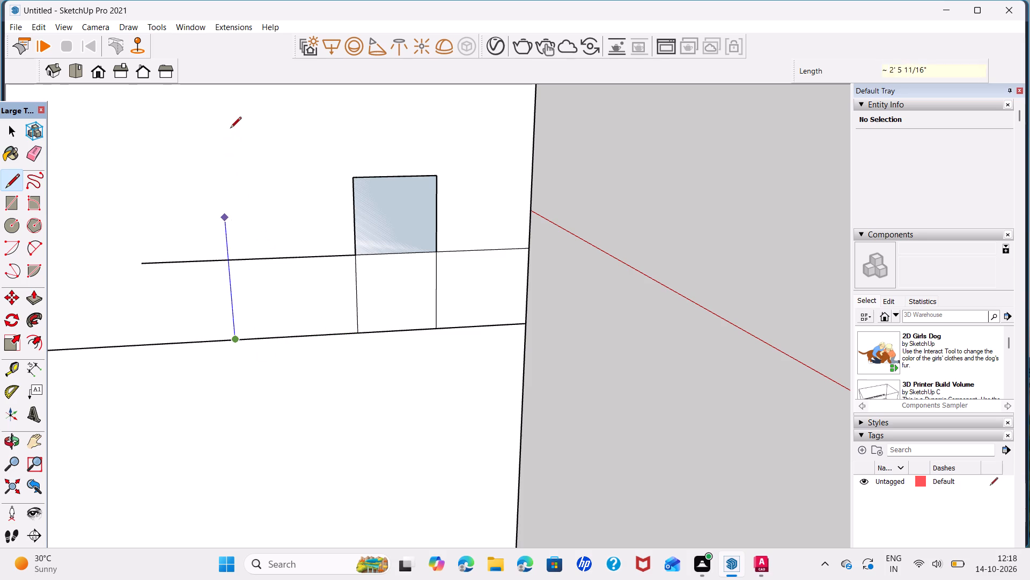
click(201, 113)
click(344, 224)
key(space)
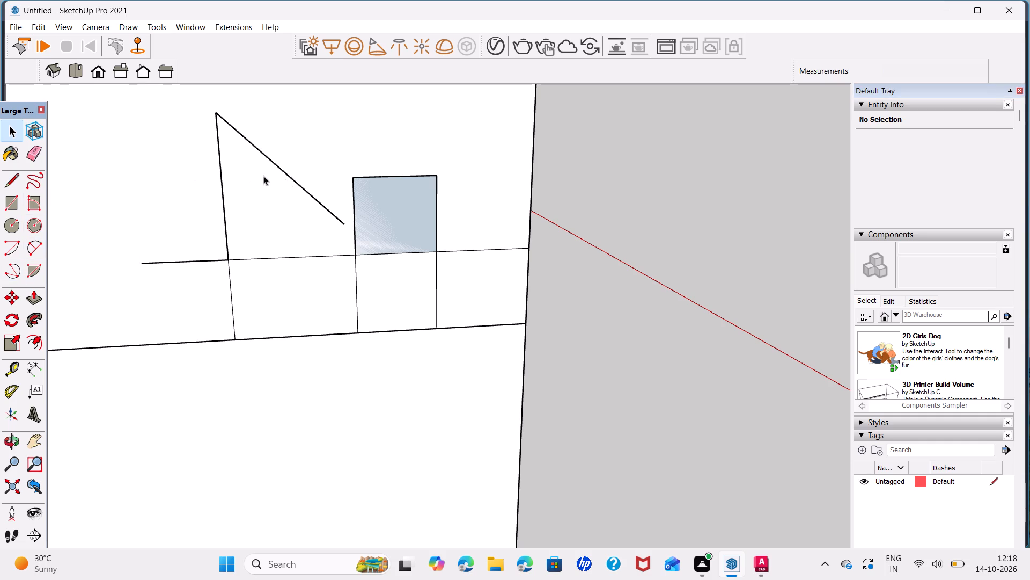
click(296, 186)
key(Delete)
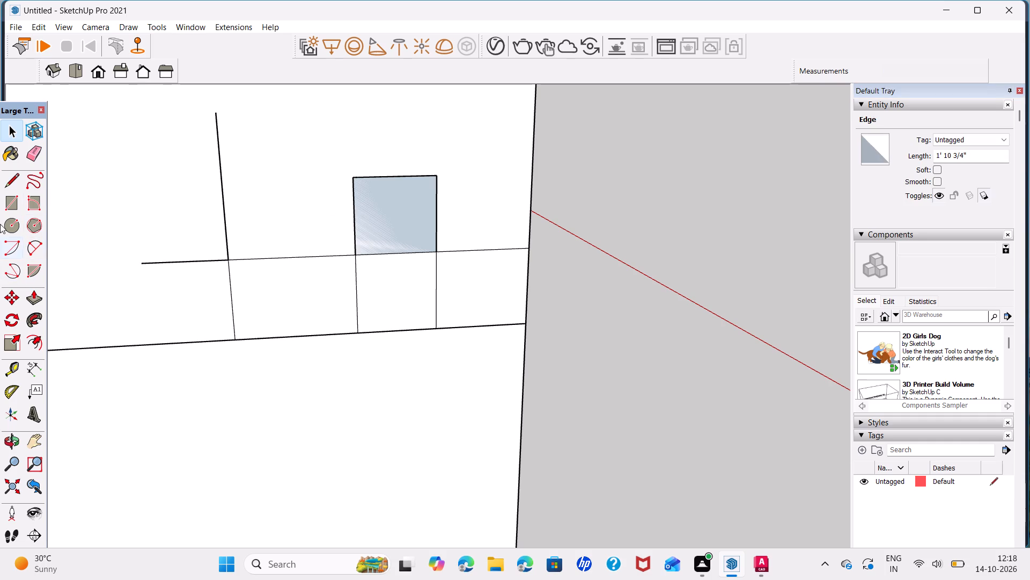
Draw three adjoining circles centred on the straight line: 9" radius, 6" radius inside the outline, and one reaching the wall's free edge.
click(18, 225)
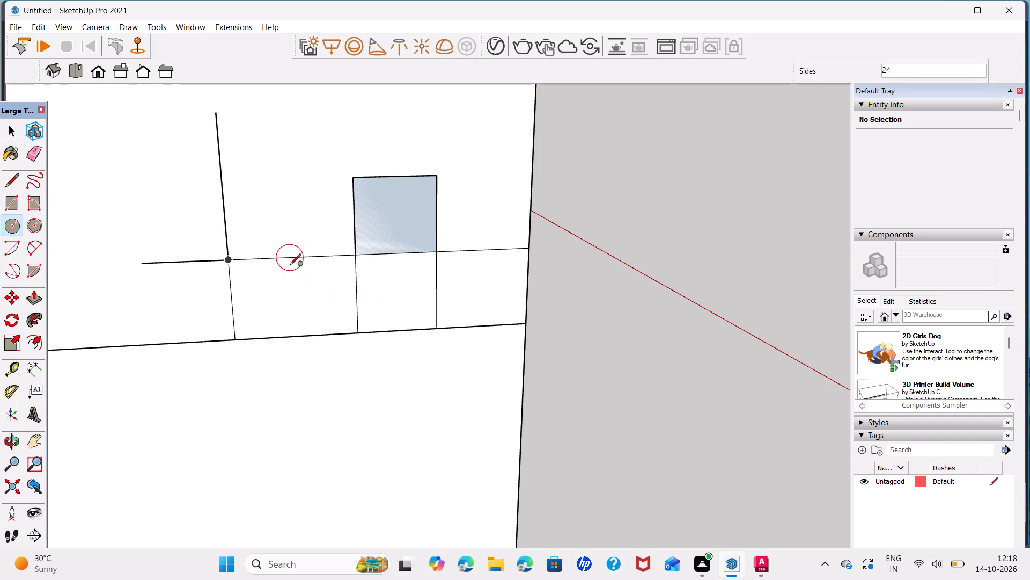
click(293, 258)
click(357, 253)
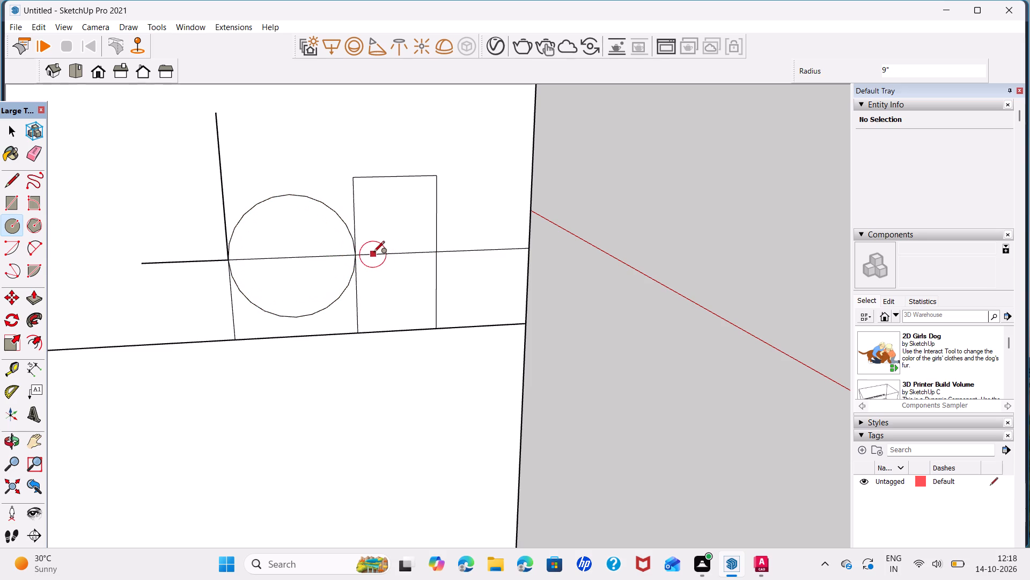
click(399, 253)
click(358, 255)
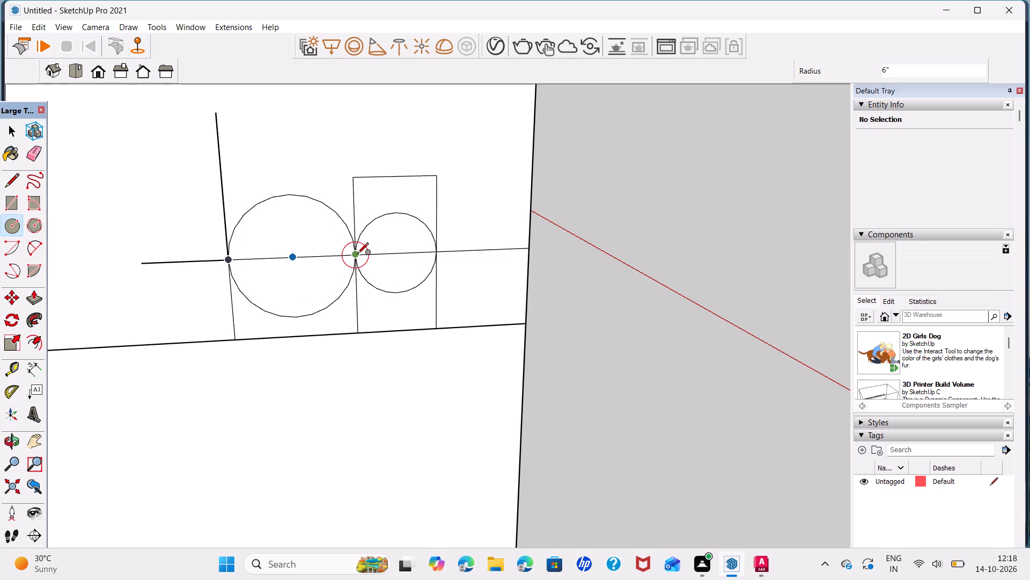
click(477, 251)
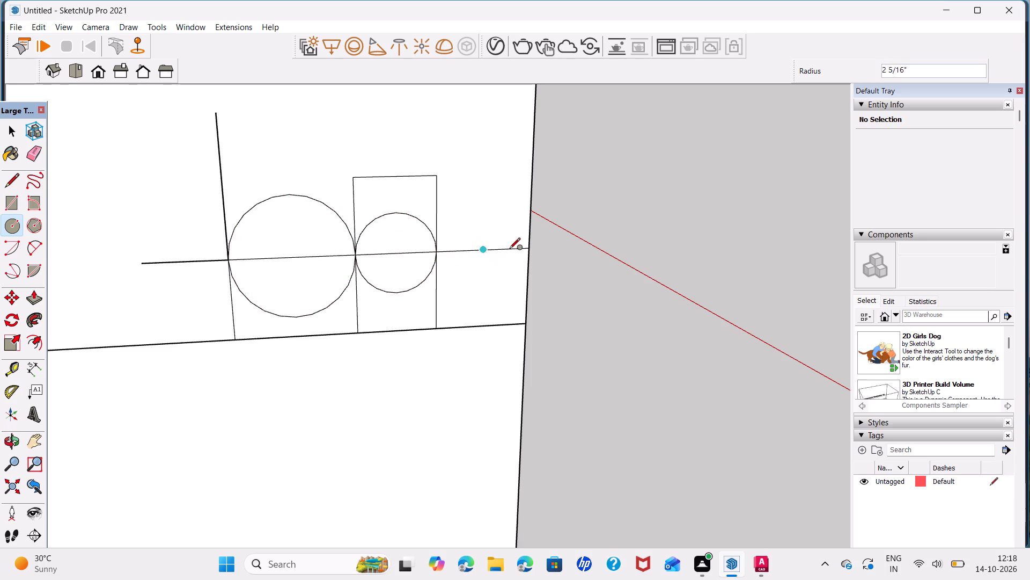
click(533, 249)
key(space)
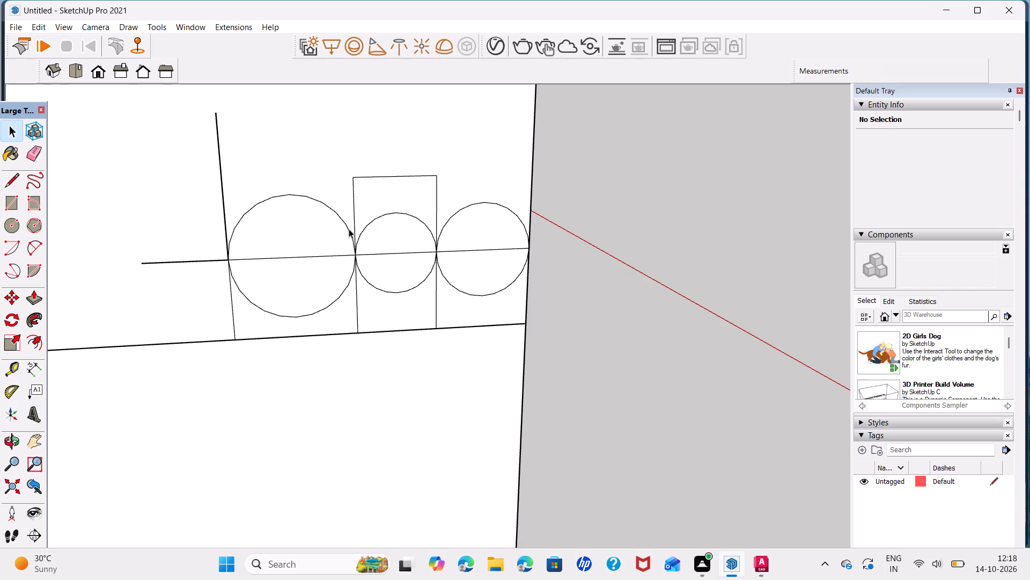
Delete the upper half of the 9" circle and the rectangular outline's top and sides above the straight line.
click(349, 228)
key(Delete)
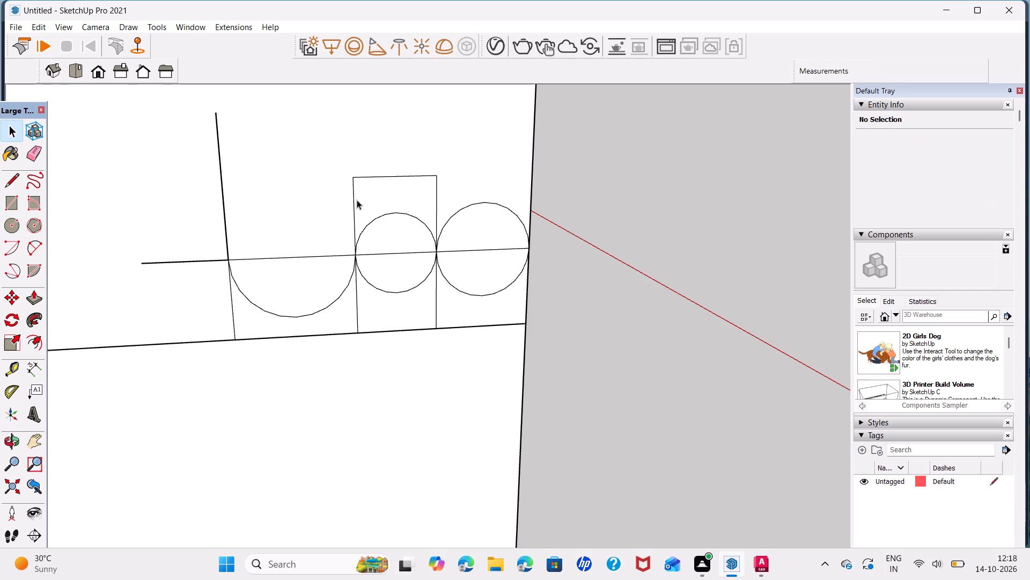
click(355, 193)
key(Delete)
click(410, 175)
key(Delete)
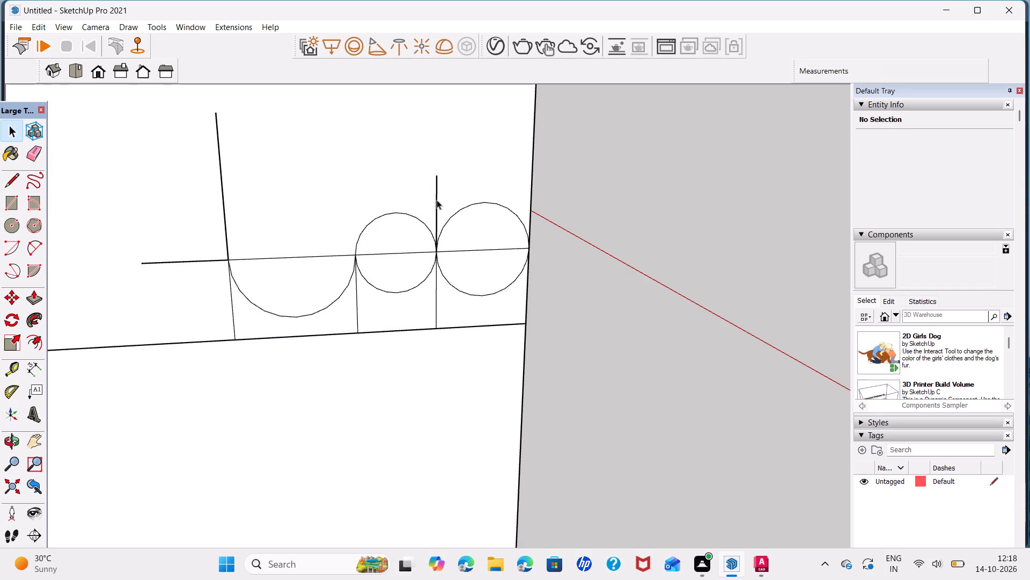
click(437, 200)
key(Delete)
Delete the middle circle's lower half and the straight line segments crossing the middle and 9" circles.
click(420, 284)
key(Delete)
click(417, 253)
key(Delete)
click(327, 255)
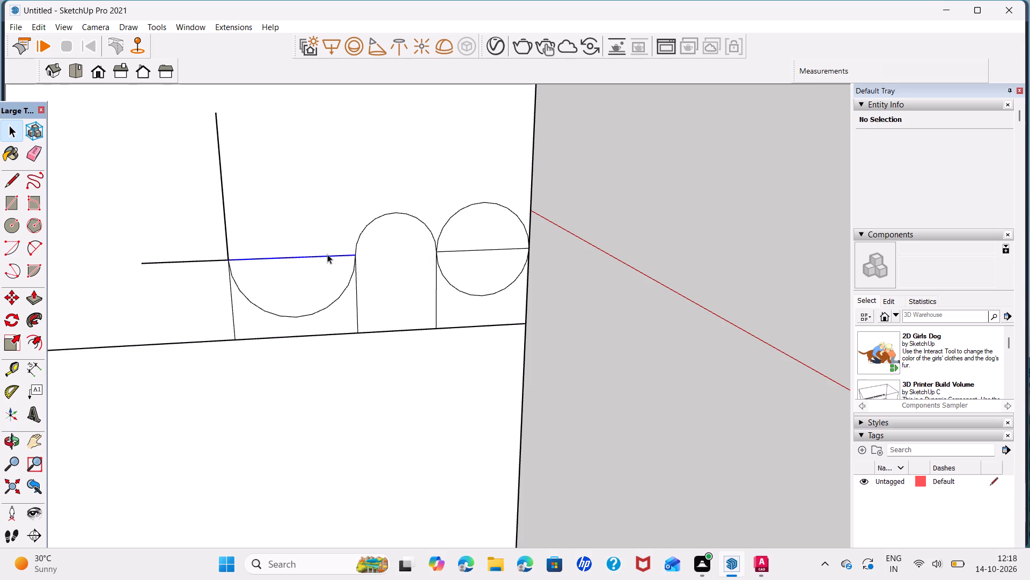
key(Delete)
Delete the upright segments between the middle arc's two ends and the band's lower edge.
click(355, 291)
key(Delete)
click(438, 315)
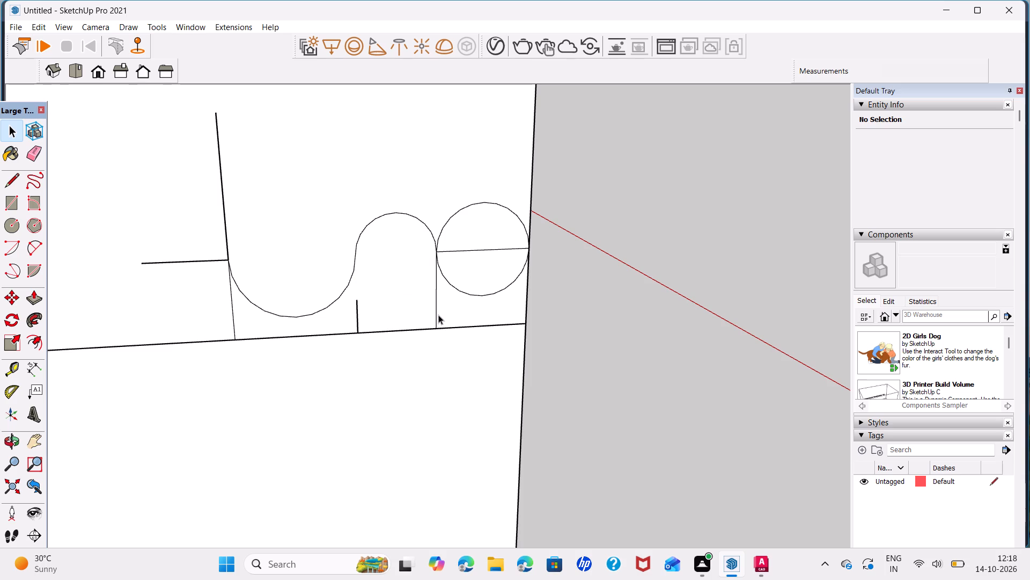
click(436, 313)
key(Delete)
click(356, 321)
key(Delete)
click(400, 308)
Delete the upper half and the diameter line of the circle at the wall's free edge.
click(467, 207)
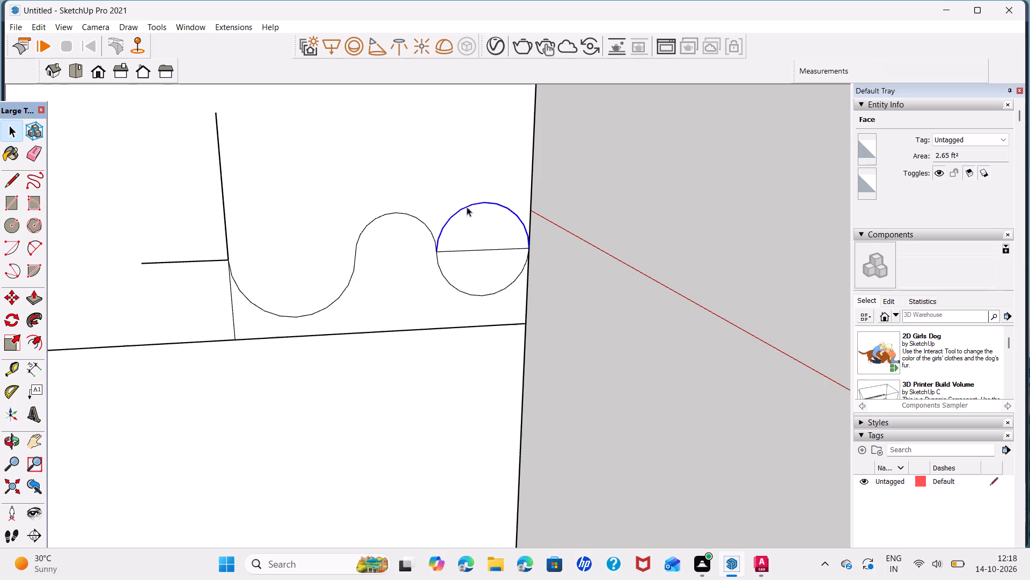
key(Delete)
click(477, 249)
key(Delete)
Delete the leftover straight line beside the 9" arc and the upright segment running from that arc's end to the lower edge.
scroll(323, 278, down, 1)
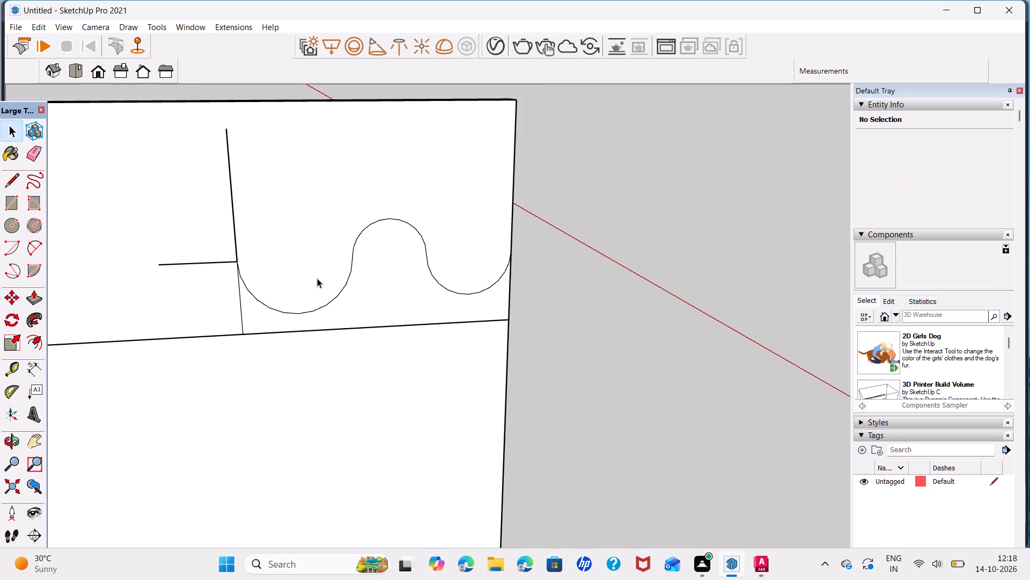
click(228, 258)
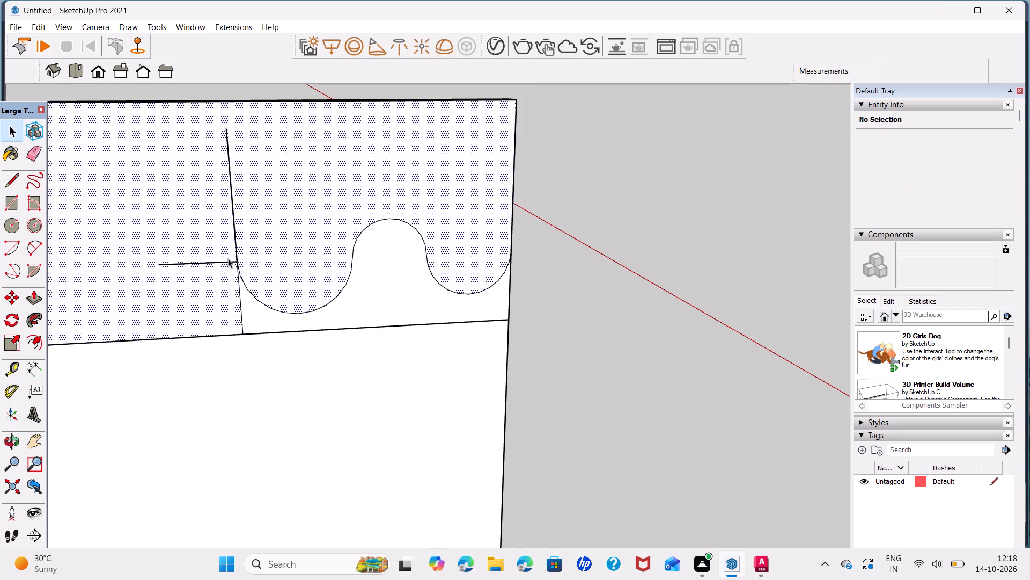
click(214, 263)
key(Delete)
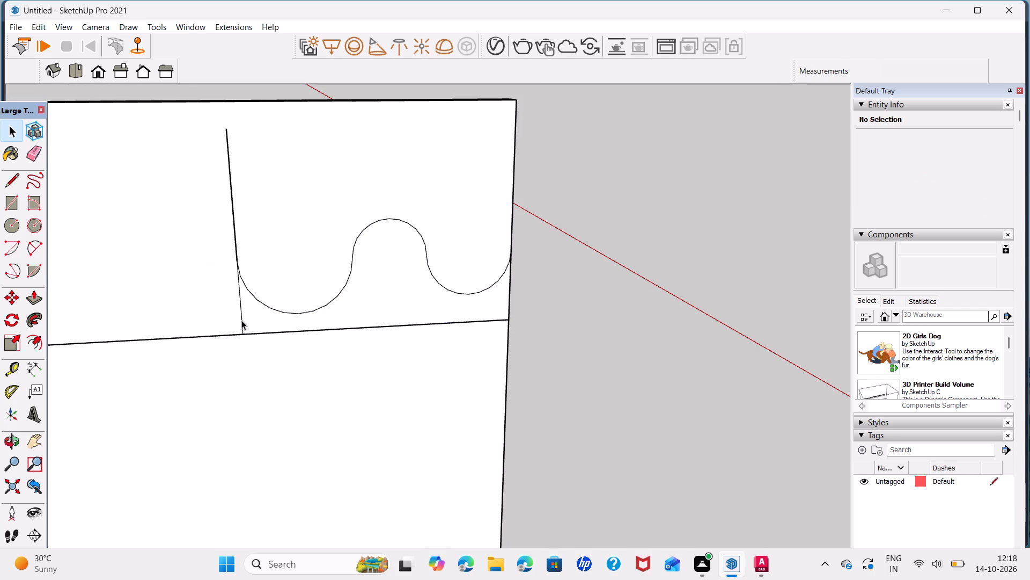
click(242, 319)
key(Delete)
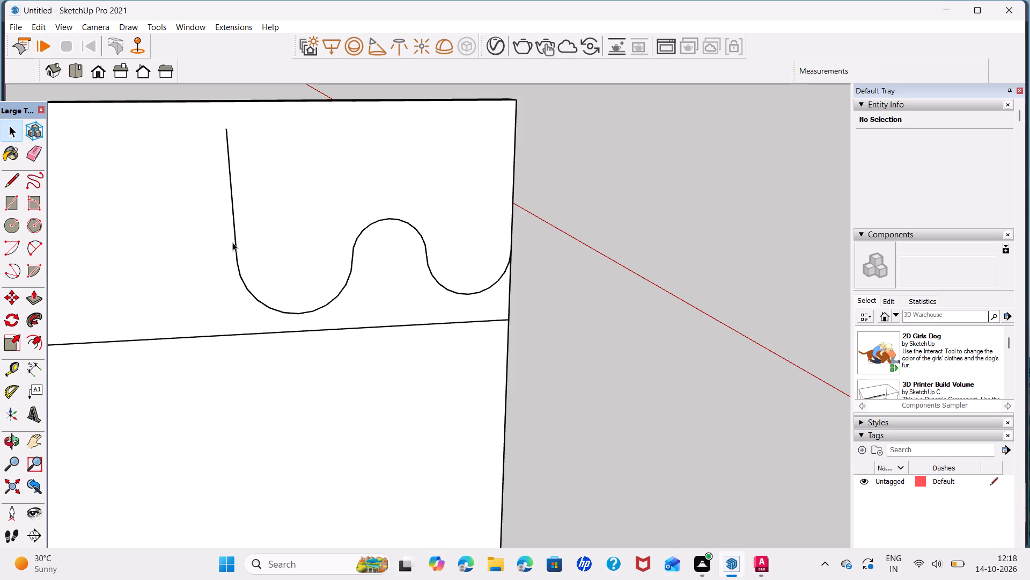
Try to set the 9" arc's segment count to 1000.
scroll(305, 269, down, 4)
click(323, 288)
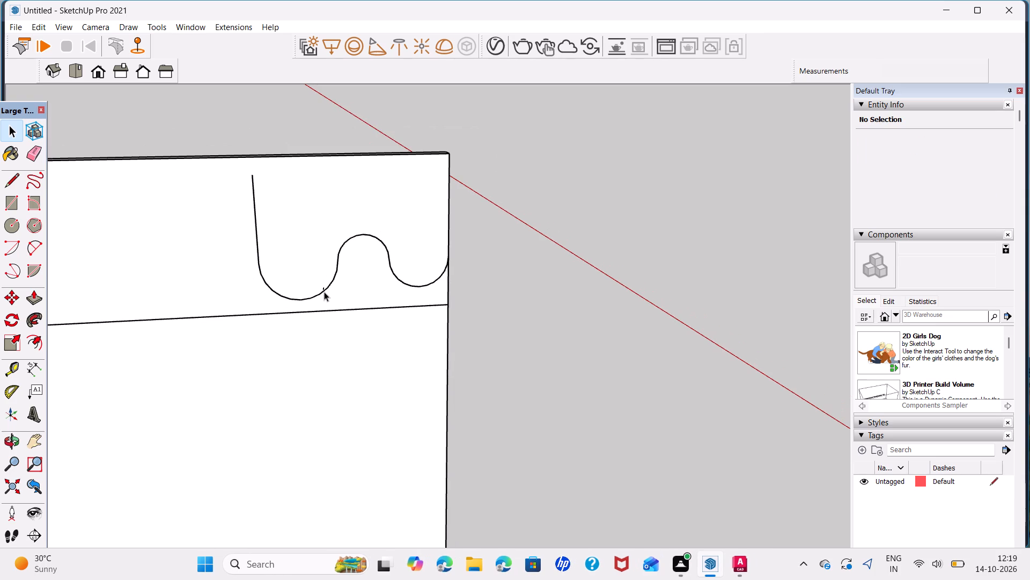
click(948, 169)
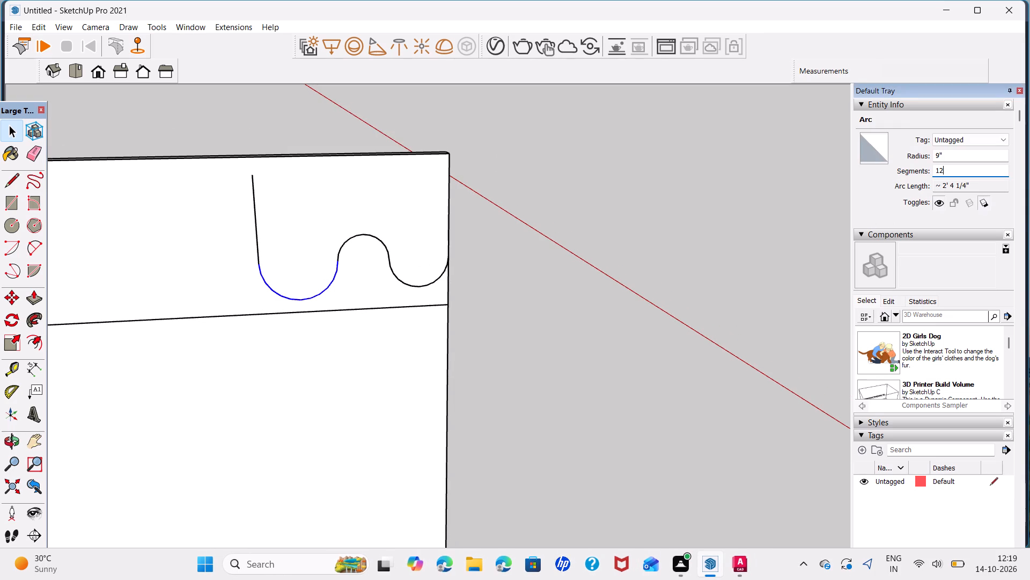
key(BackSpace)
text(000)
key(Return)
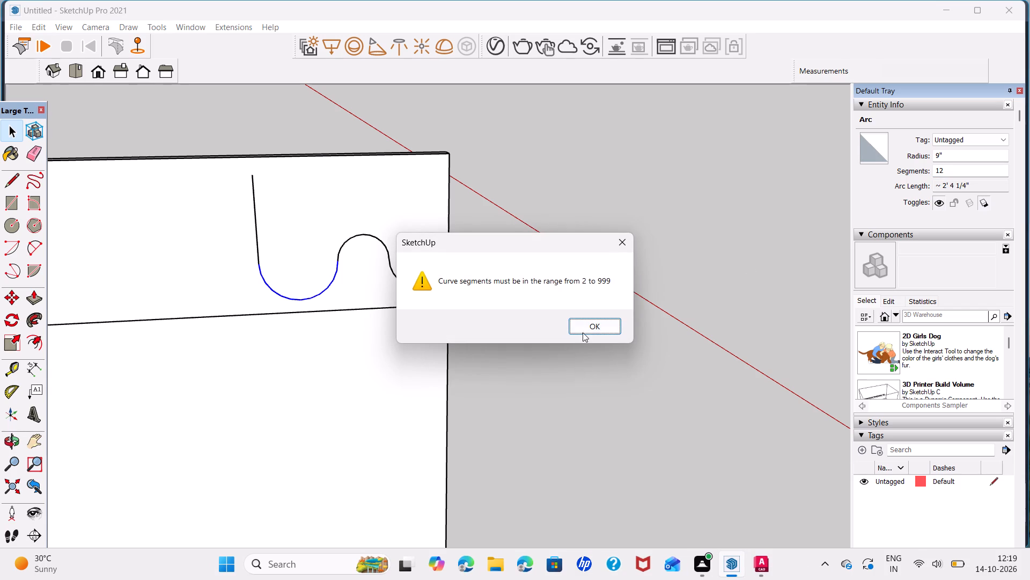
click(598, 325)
Set the 9" arc's segment count to 200.
click(970, 164)
click(970, 171)
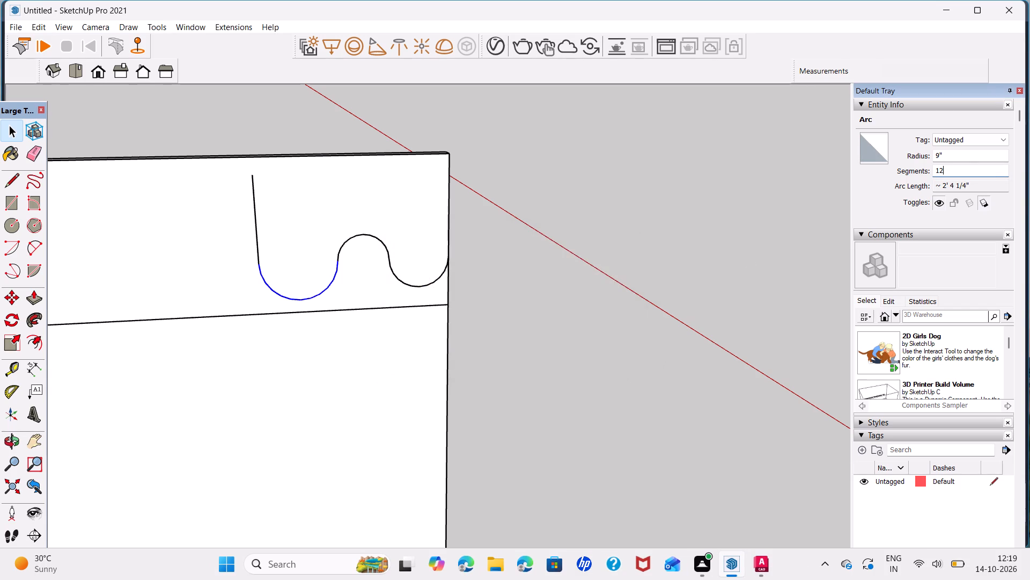
key(BackSpace)
key(BackSpace)
key(BackSpace)
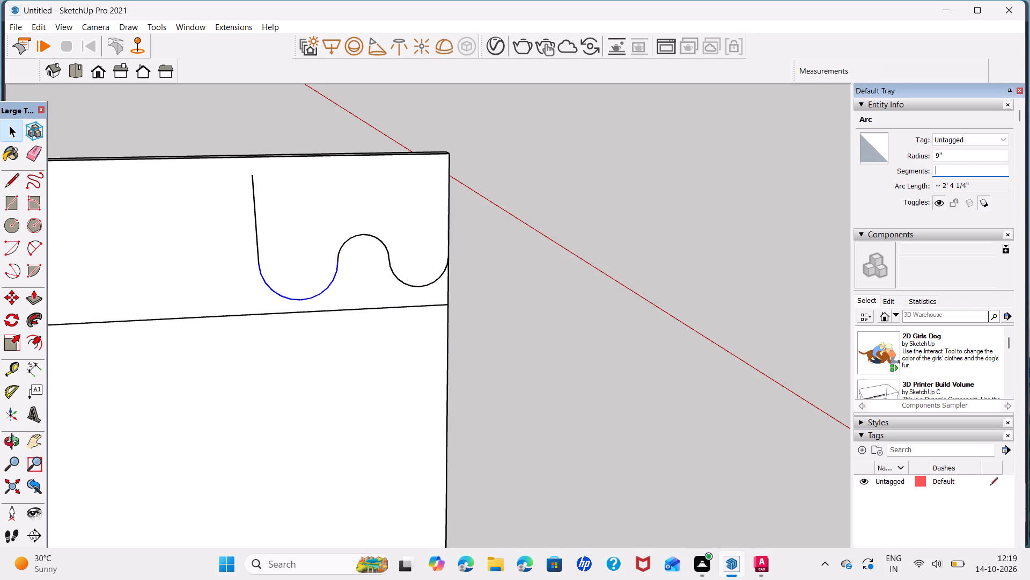
text(200)
key(Return)
Set the segment count of the 6" arc in the middle of the wavy outline to 100.
click(362, 237)
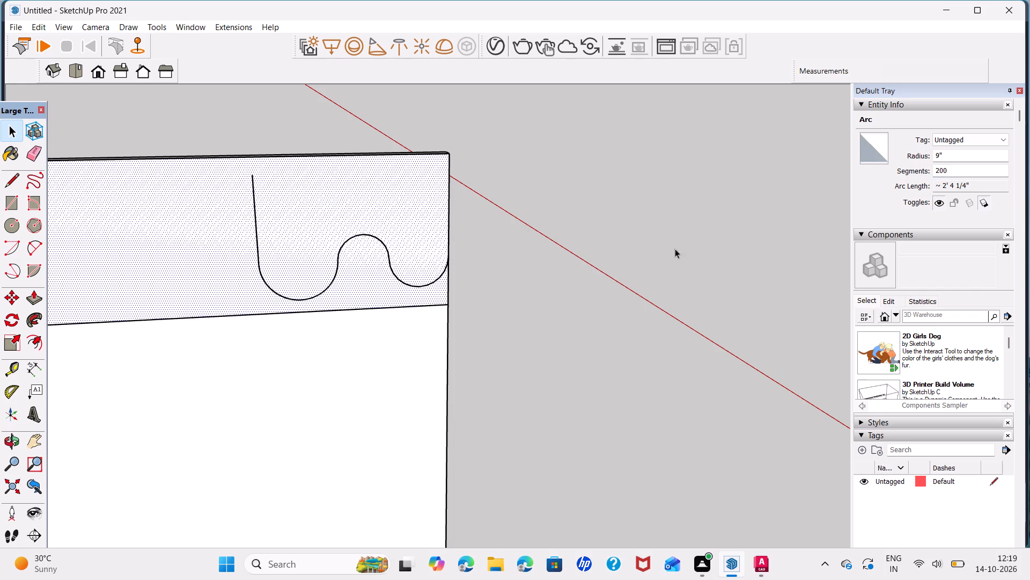
scroll(363, 259, up, 4)
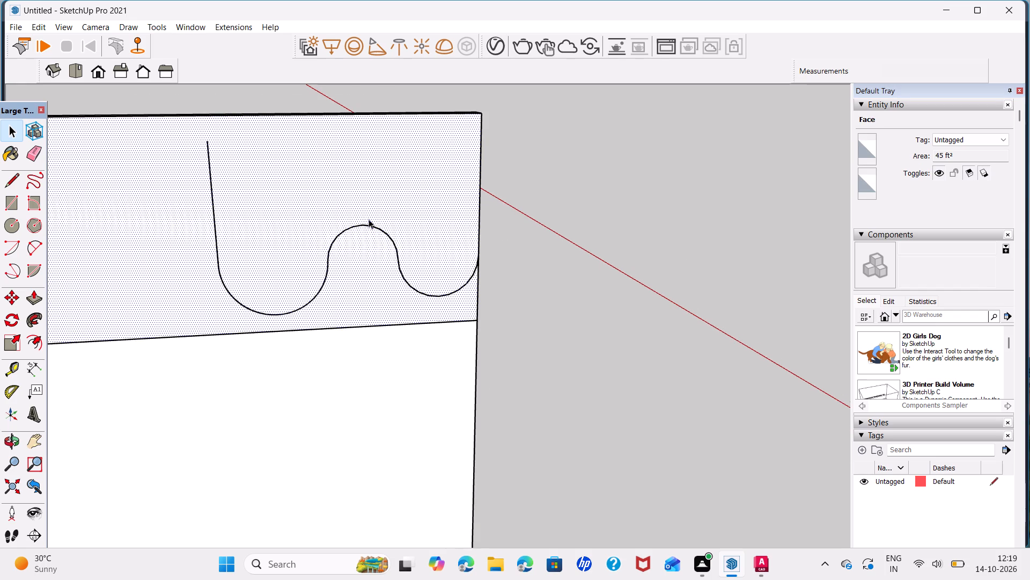
click(369, 219)
click(376, 219)
click(380, 221)
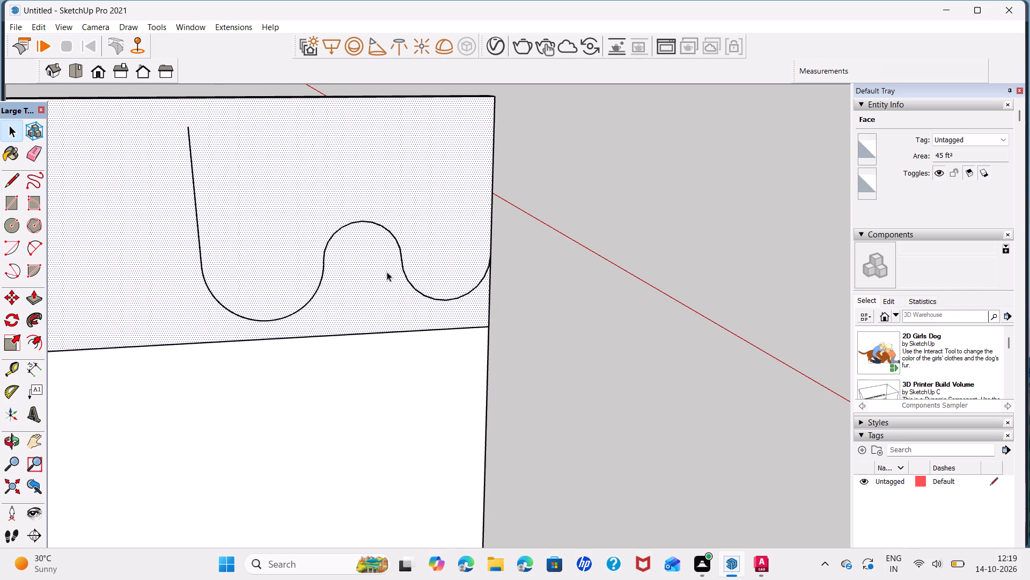
click(360, 221)
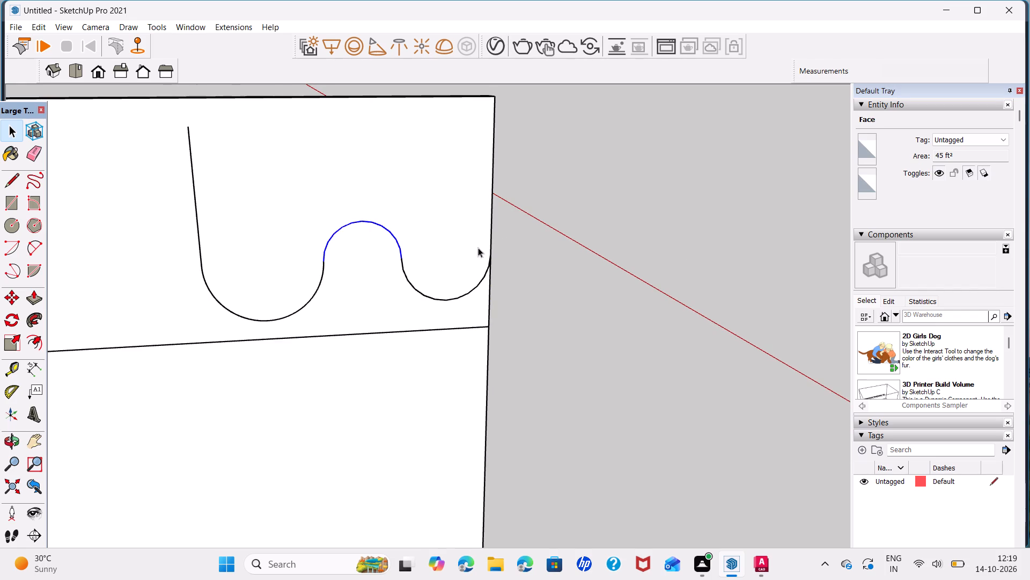
click(948, 168)
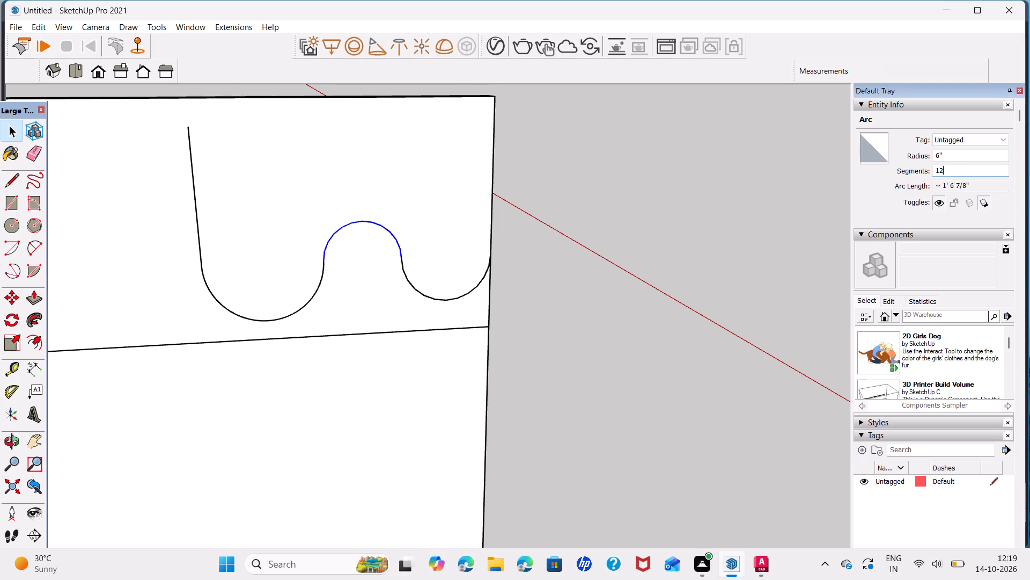
key(BackSpace)
text(00)
key(Return)
Set the segment count of the arc touching the wall's free edge to 150.
click(423, 296)
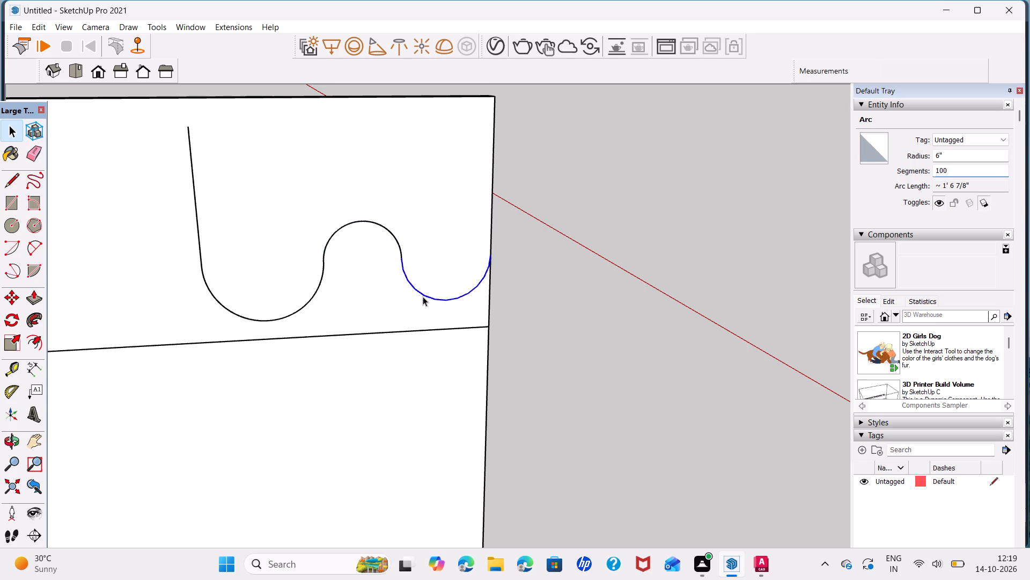
key(BackSpace)
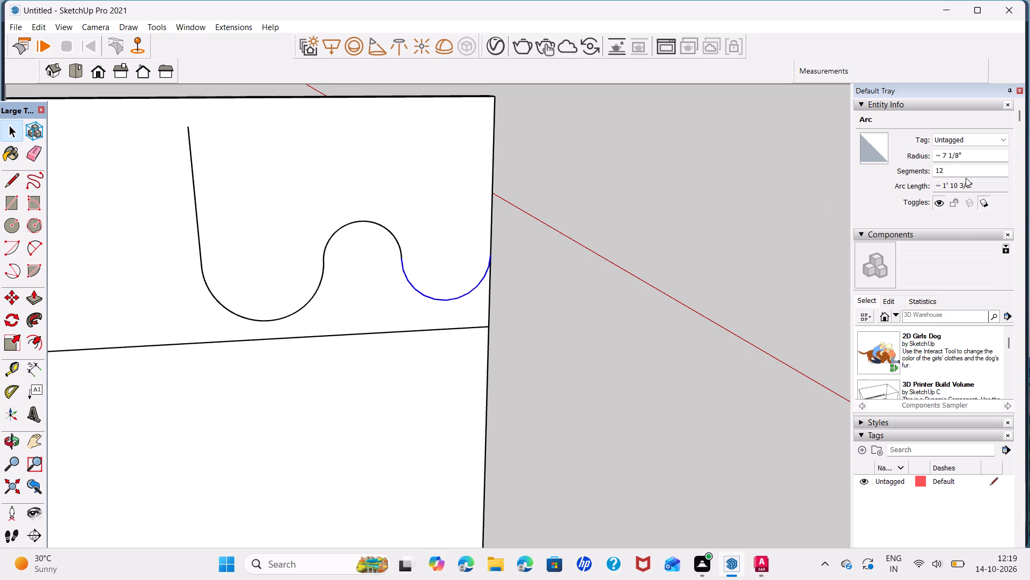
click(961, 172)
key(BackSpace)
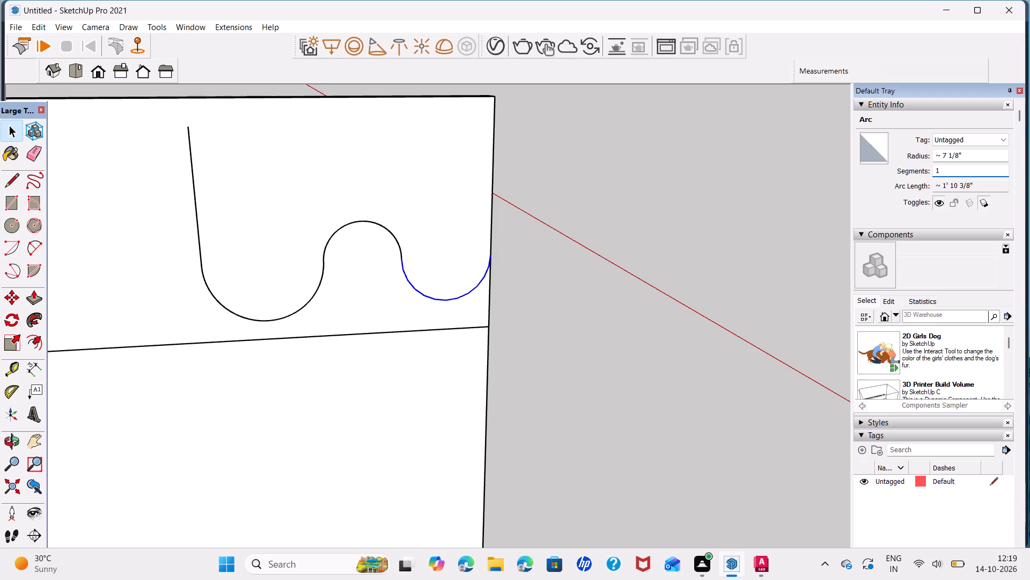
text(50)
key(Return)
key(space)
Draw a line about 5' 8 1/2" long joining the open end of the straight line to the start of the 9" arc.
scroll(220, 171, up, 1)
scroll(220, 171, down, 5)
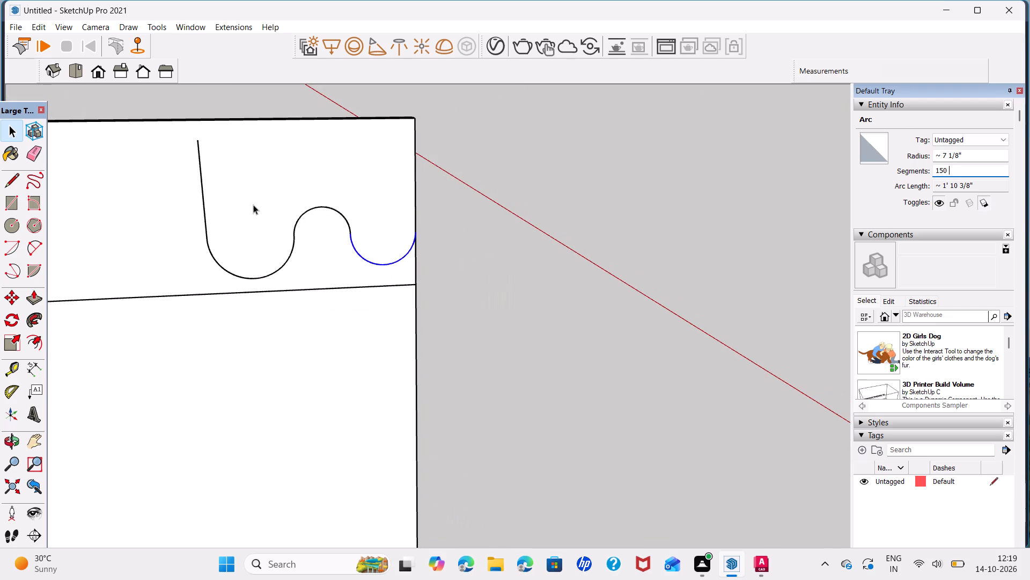
scroll(253, 205, down, 2)
shift+middle_drag(253, 205, 594, 197)
scroll(481, 234, down, 2)
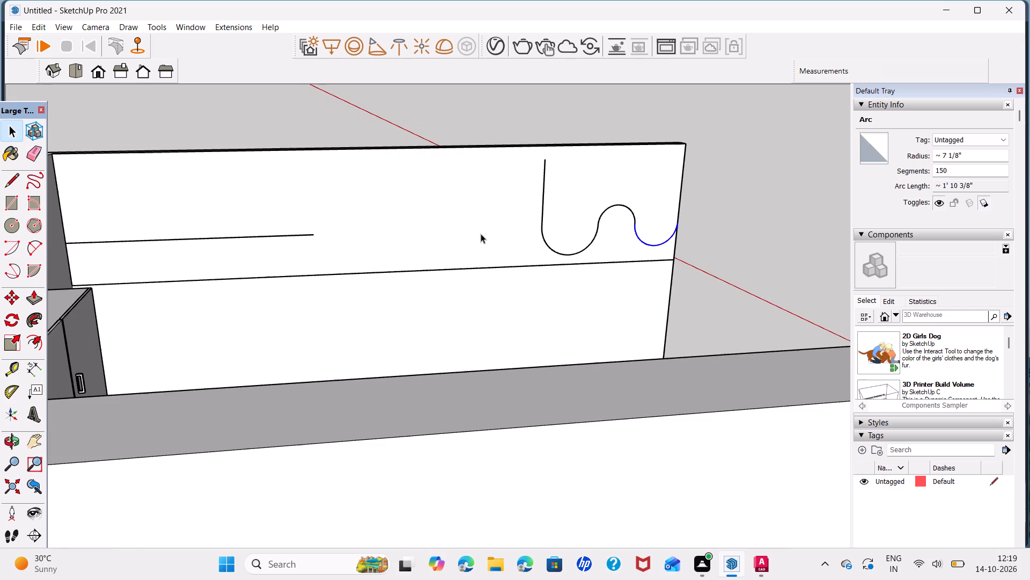
key(l)
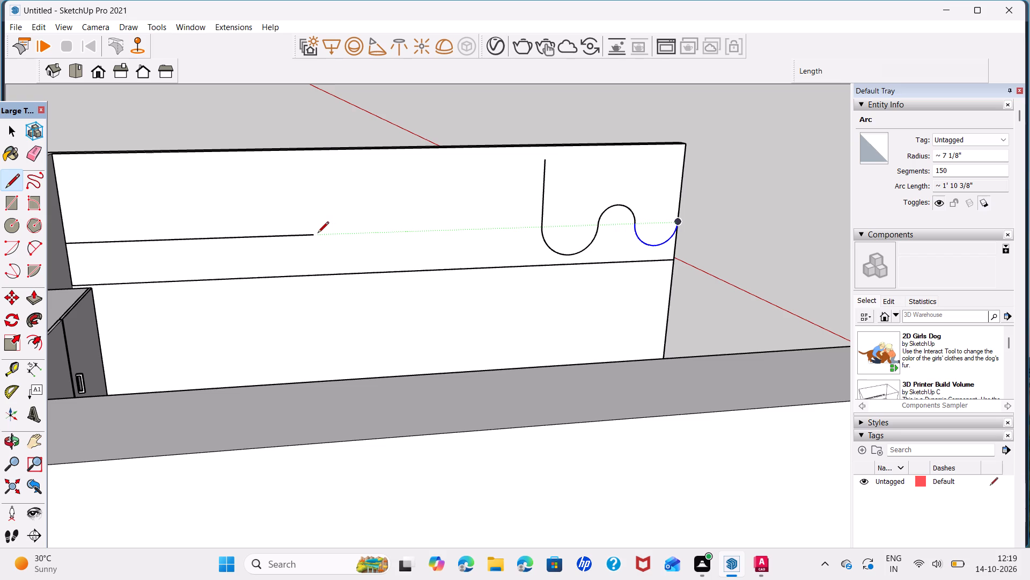
click(315, 237)
click(543, 226)
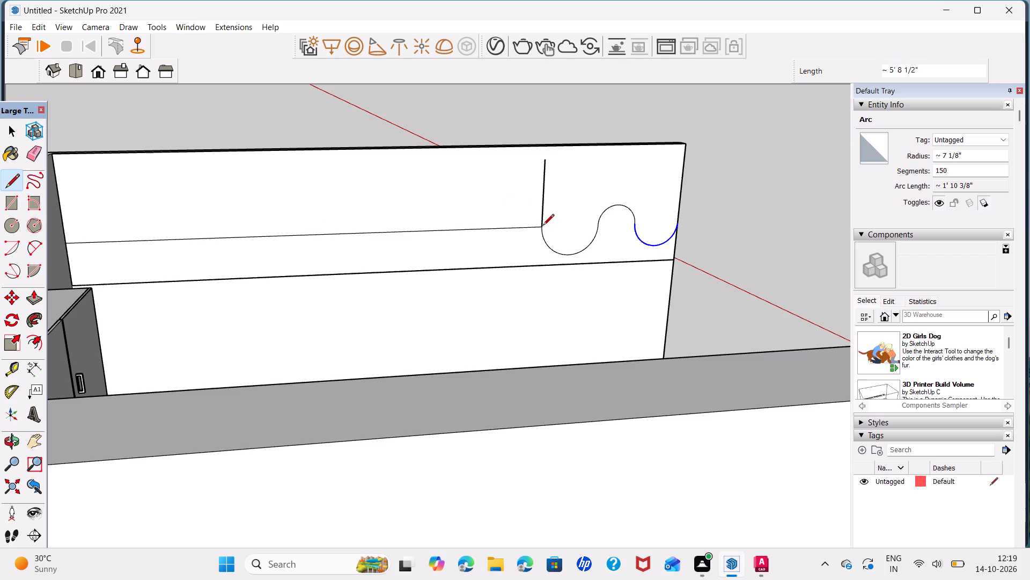
Delete the upright line rising from the 9" arc's start.
key(space)
click(546, 198)
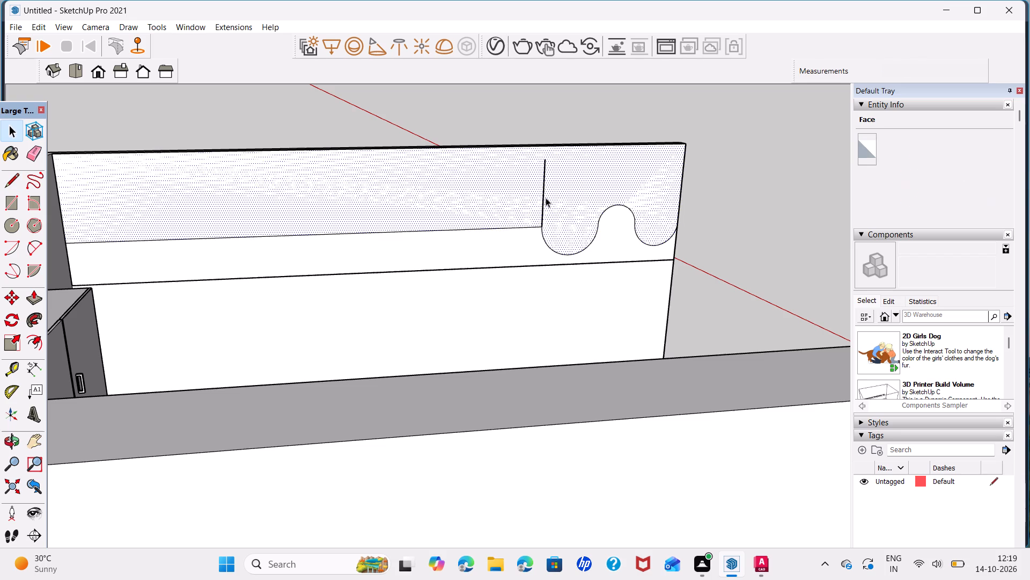
click(542, 193)
key(Delete)
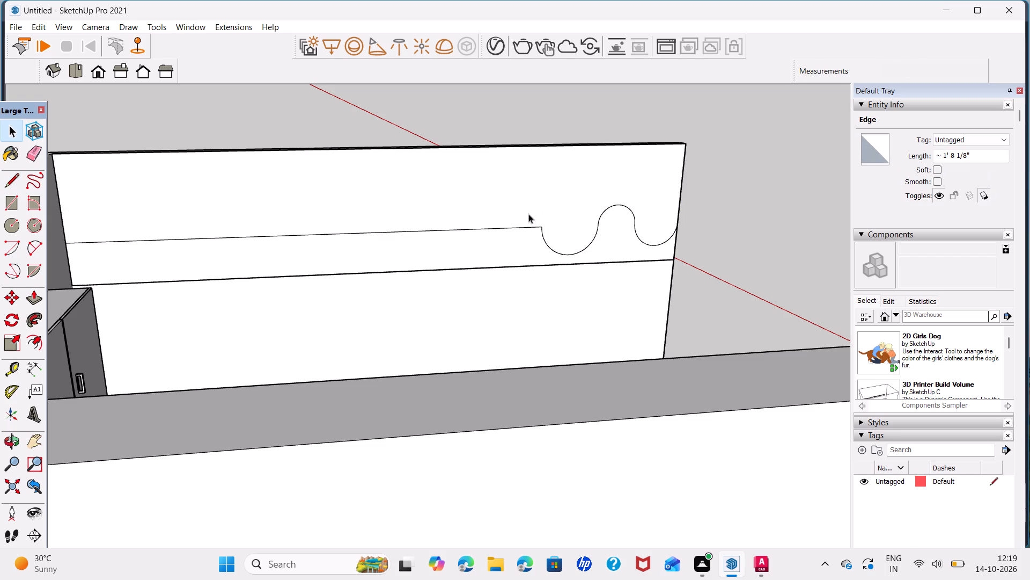
Push/Pull the band face above the wavy outline out by 1".
click(519, 204)
key(p)
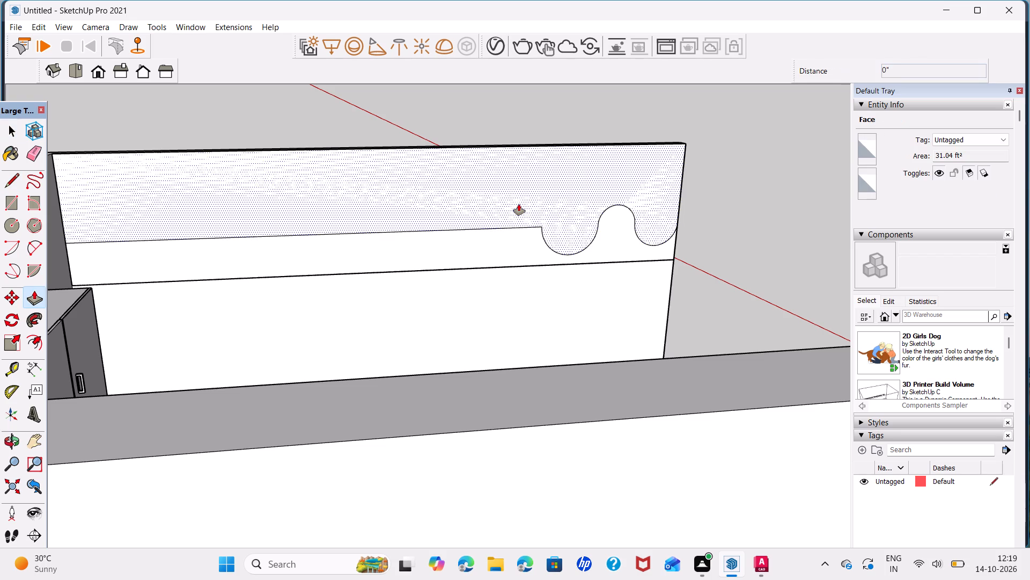
click(519, 204)
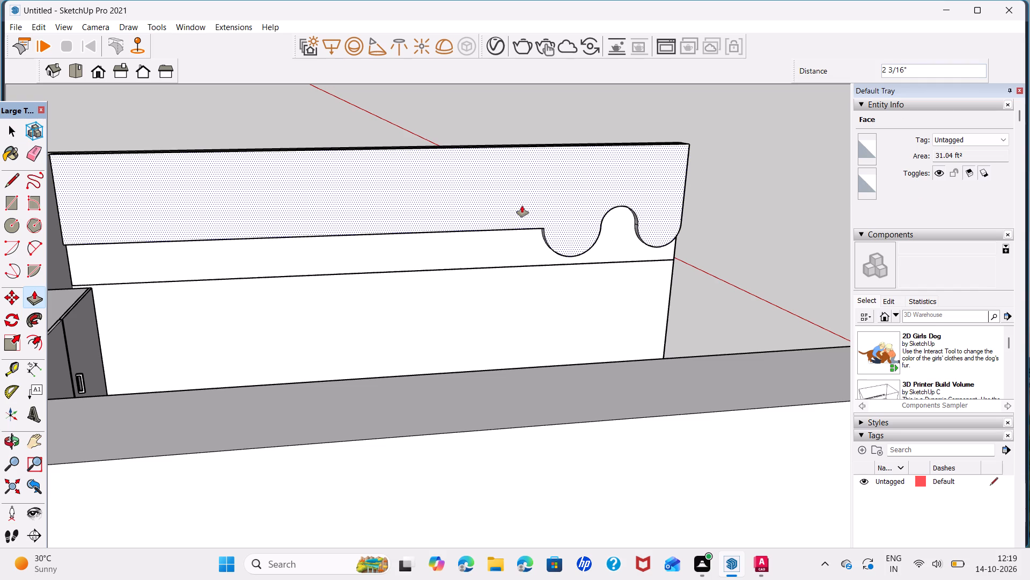
key(1)
key(Return)
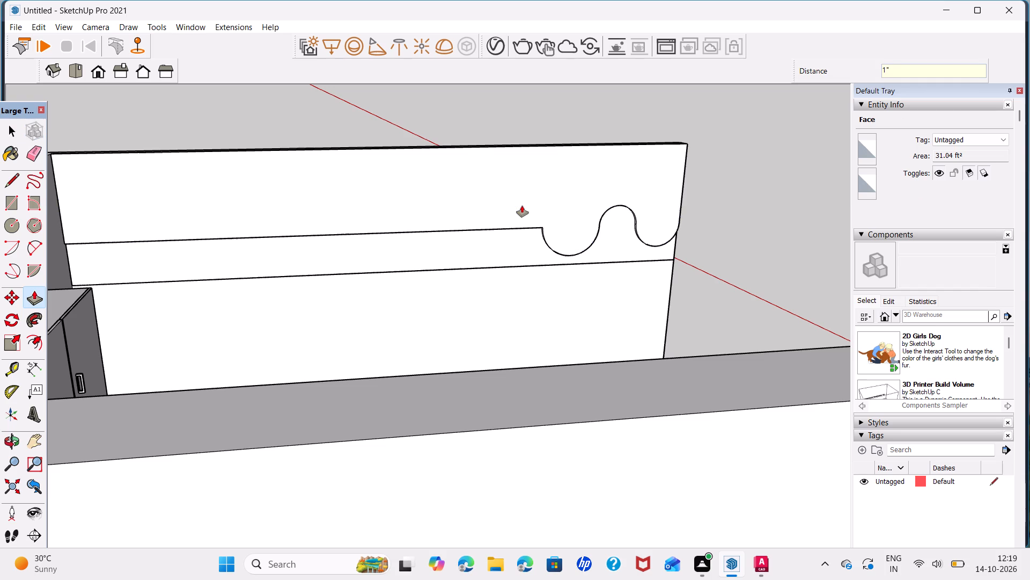
key(space)
Delete the full-length straight line running across the wall beneath the wavy band.
click(543, 266)
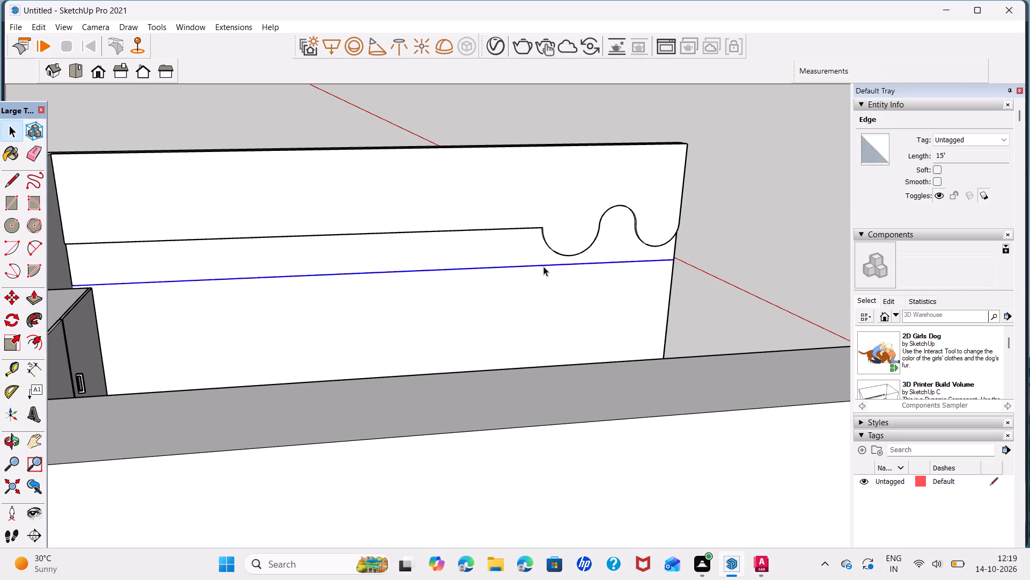
key(Delete)
Examine the raised wavy band, its underside and the wall below it from several angles inside the room.
scroll(488, 266, down, 4)
middle_drag(484, 285, 311, 212)
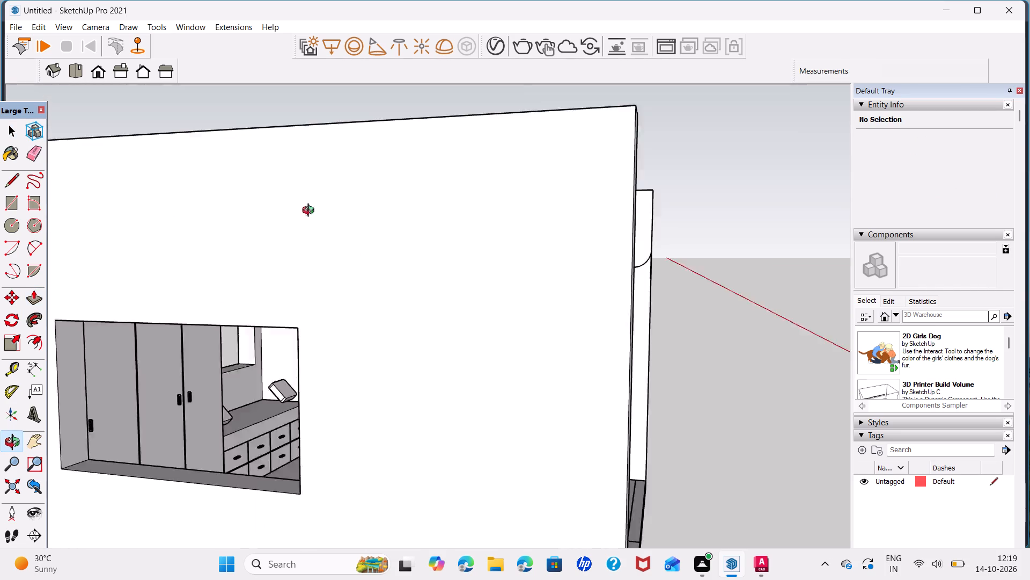
middle_drag(311, 212, 137, 223)
scroll(500, 292, up, 2)
middle_drag(545, 342, 597, 314)
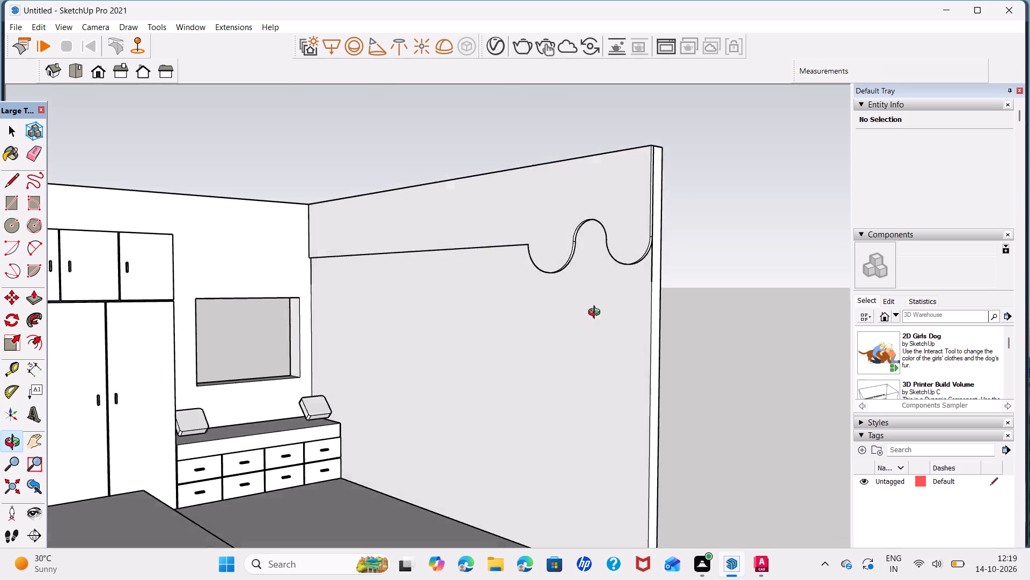
middle_drag(597, 314, 655, 312)
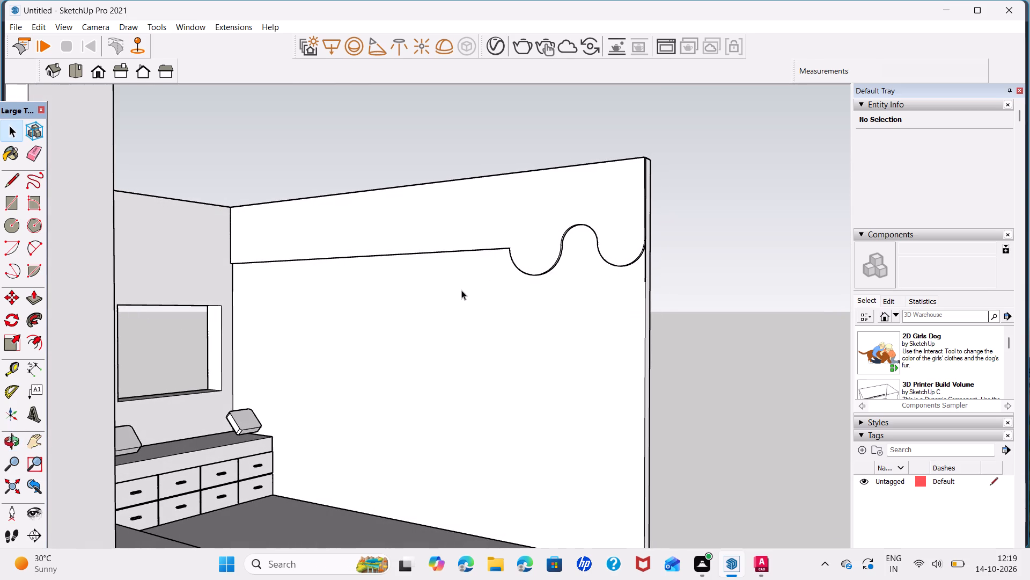
scroll(550, 271, up, 5)
middle_drag(560, 276, 369, 168)
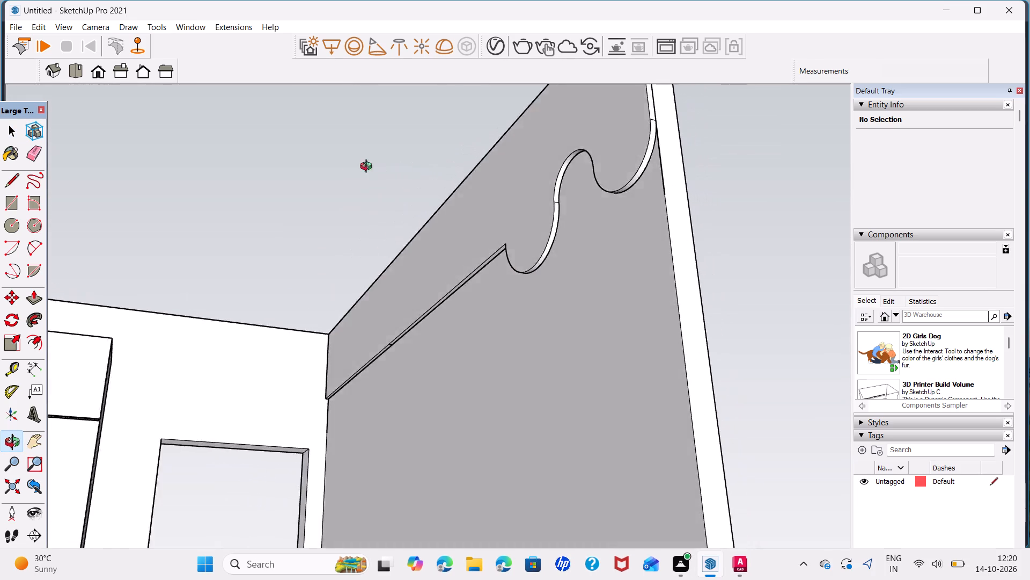
middle_drag(369, 168, 587, 226)
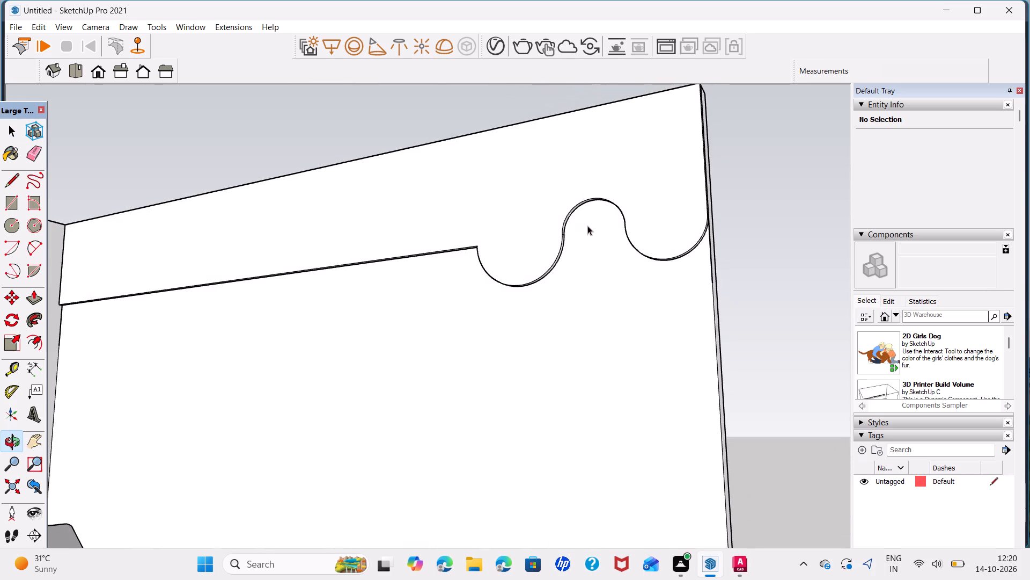
scroll(265, 273, down, 2)
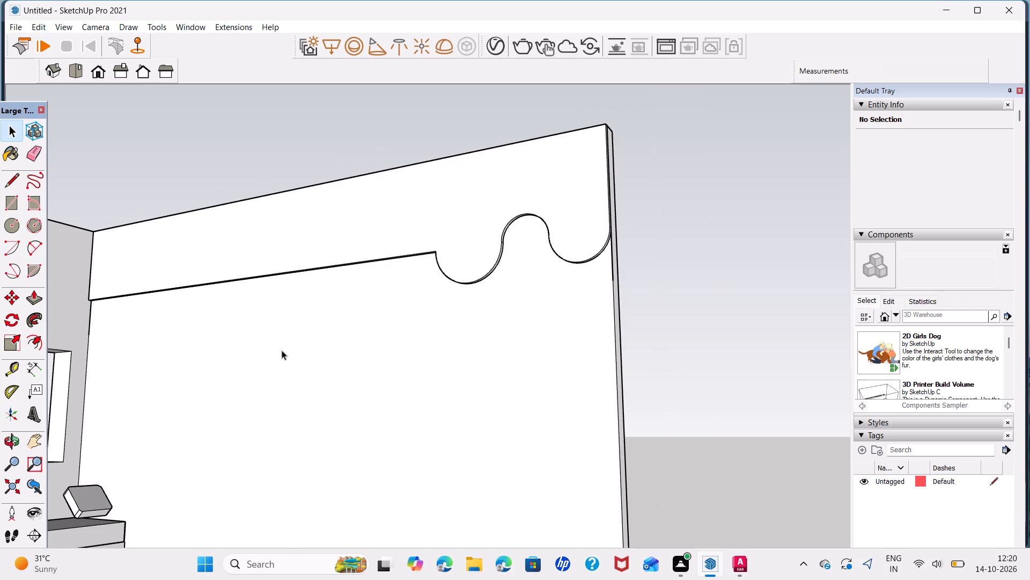
middle_drag(282, 350, 311, 189)
middle_drag(283, 313, 282, 314)
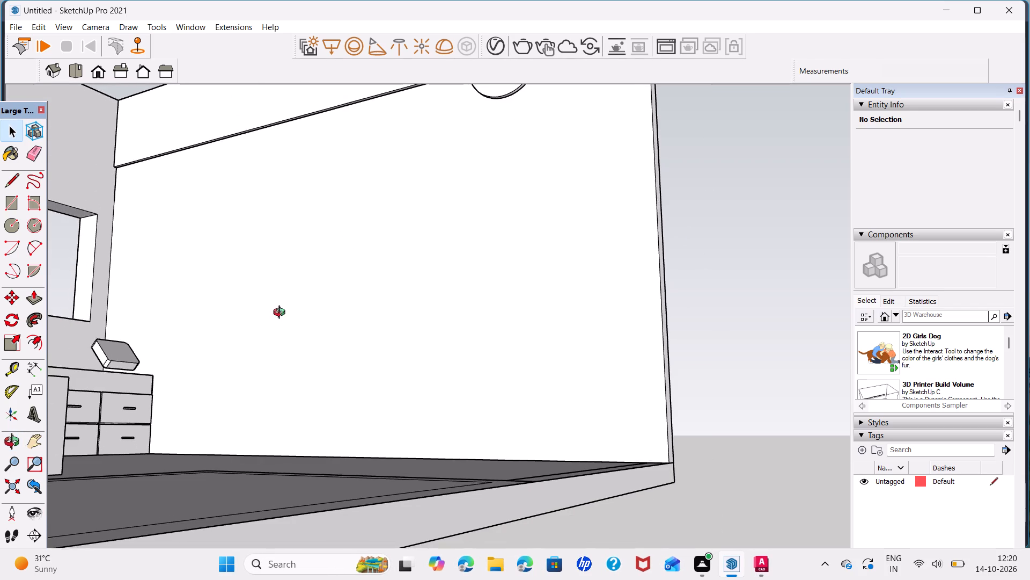
middle_drag(282, 314, 322, 384)
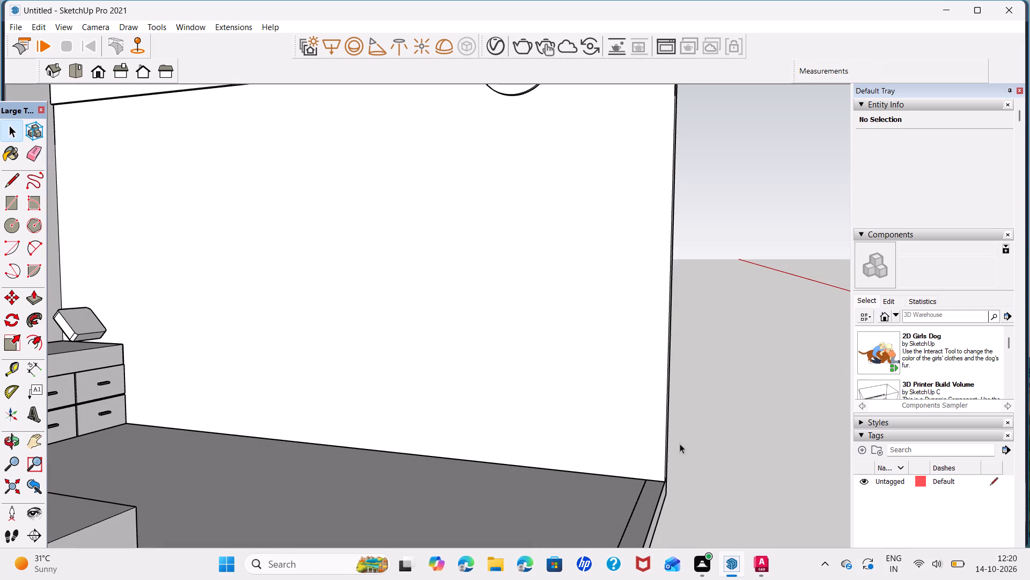
click(666, 460)
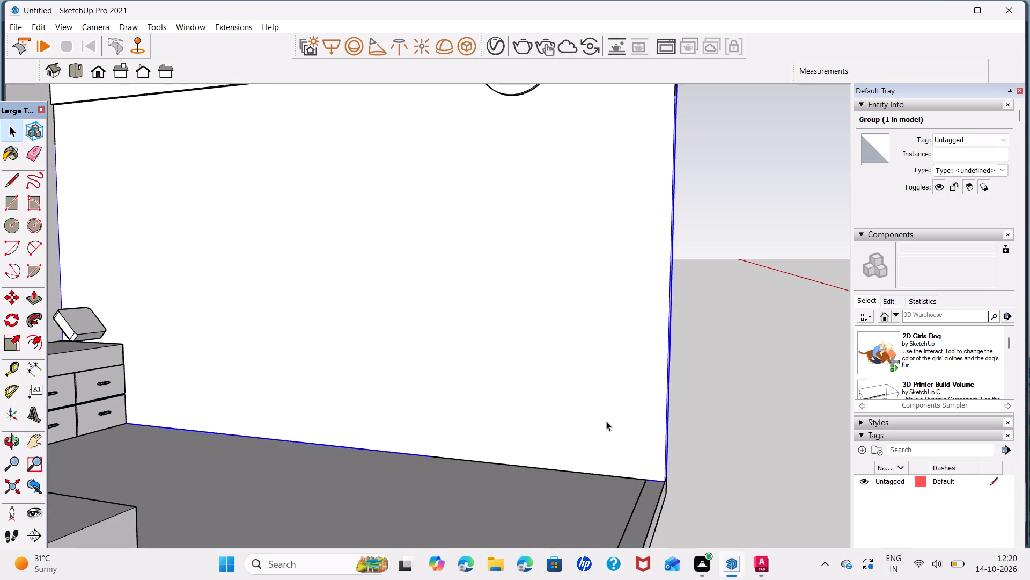
scroll(679, 434, down, 3)
middle_drag(627, 439, 520, 462)
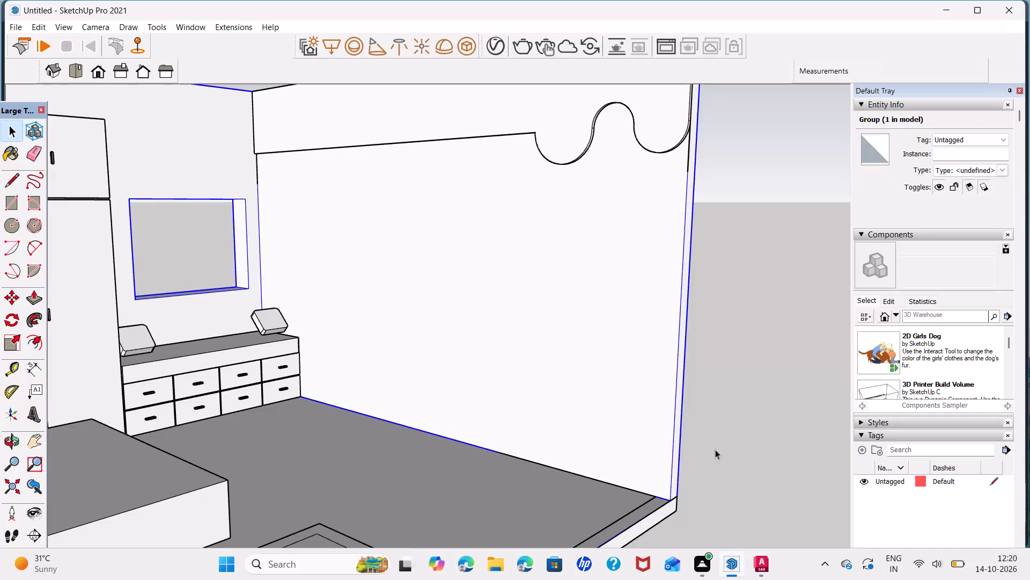
click(729, 447)
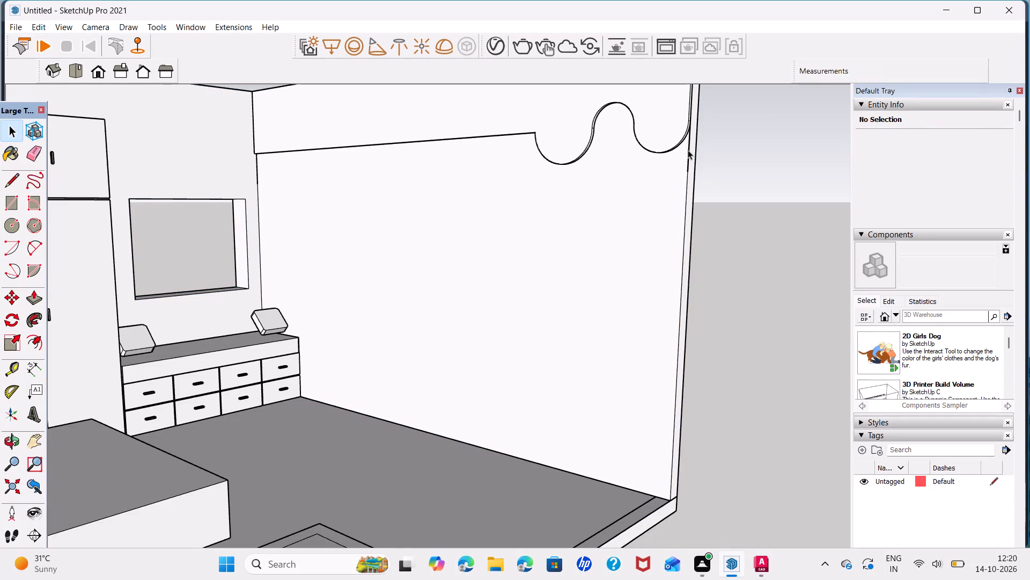
Delete the short leftover vertical edge beneath the raised band at the wall's free edge.
click(688, 150)
key(Delete)
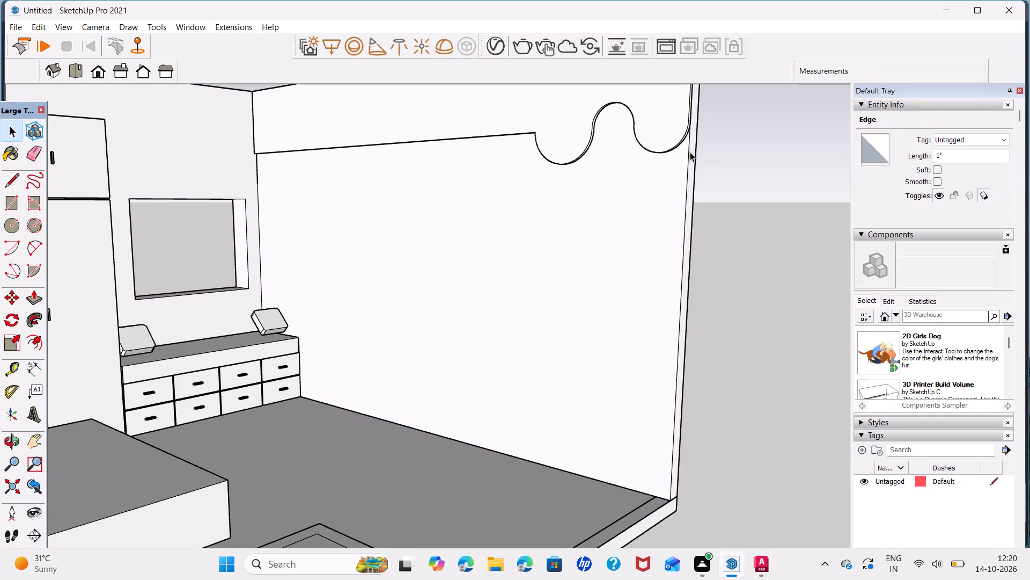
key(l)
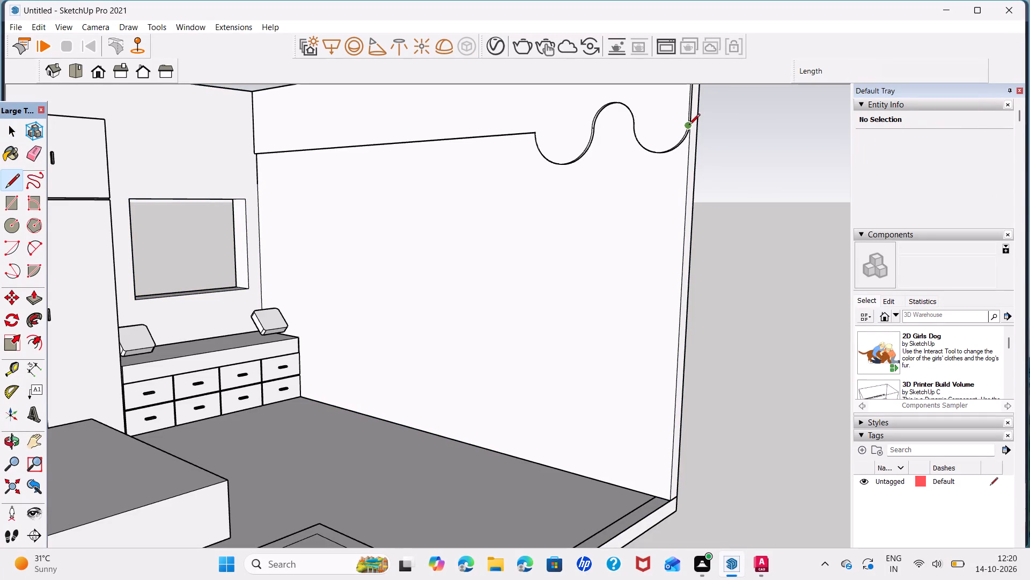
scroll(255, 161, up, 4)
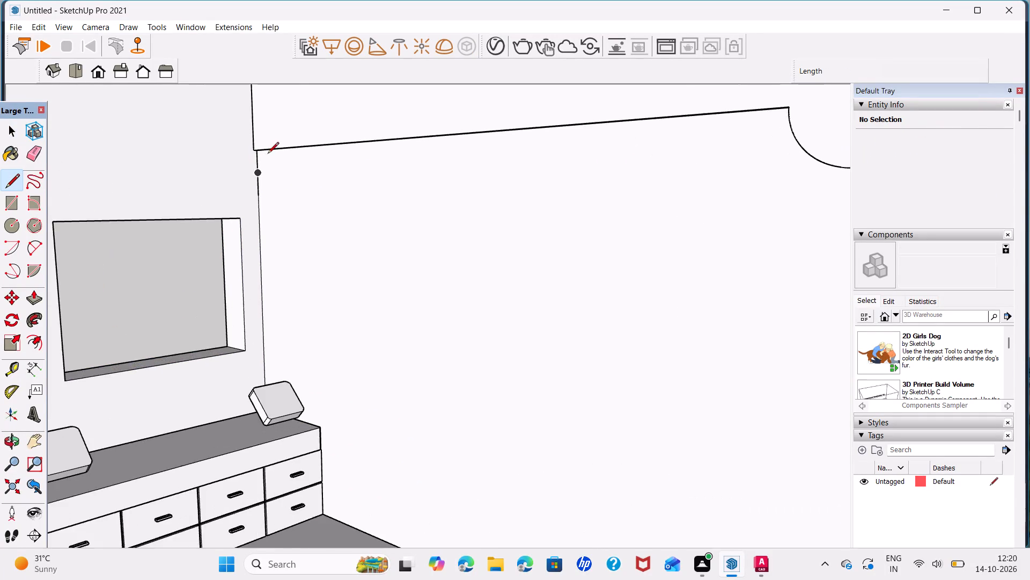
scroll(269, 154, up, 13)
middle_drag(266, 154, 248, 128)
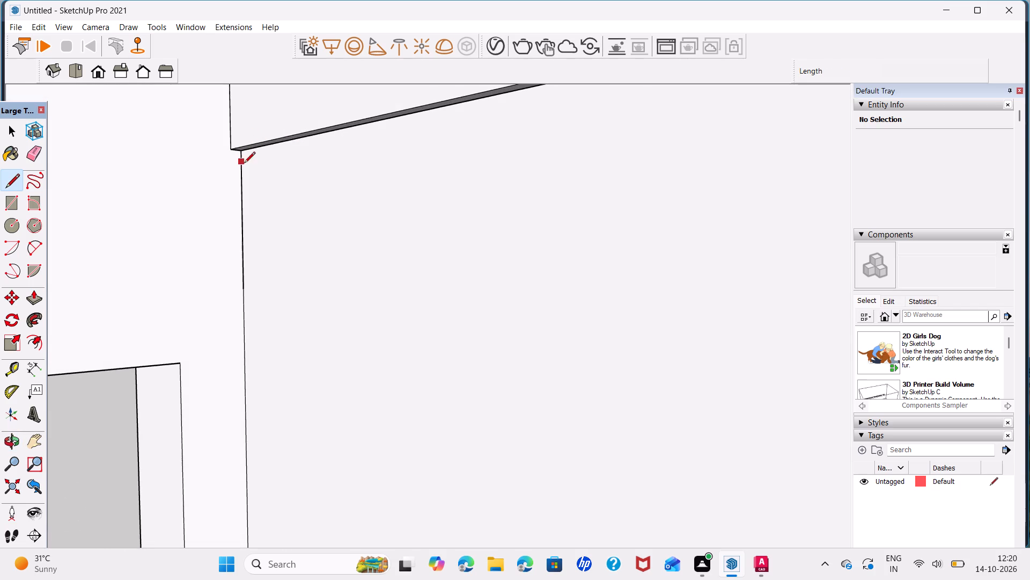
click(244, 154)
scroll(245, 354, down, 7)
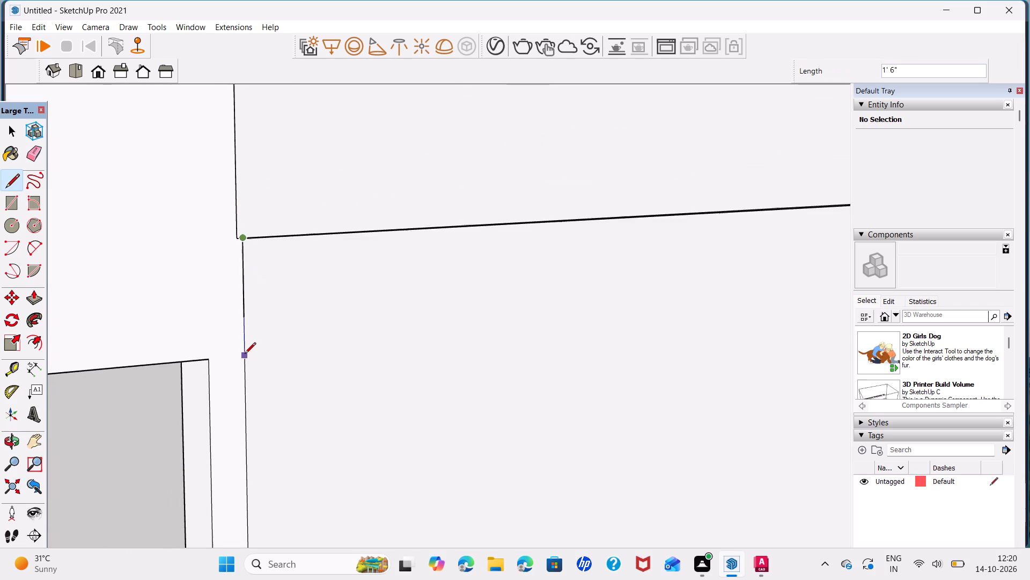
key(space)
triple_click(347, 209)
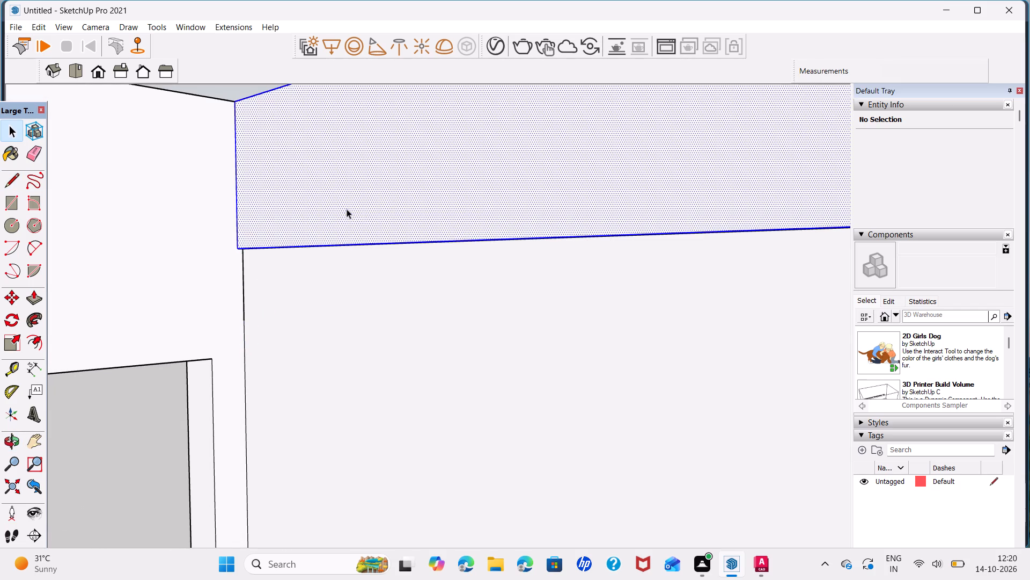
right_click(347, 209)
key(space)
Delete the short leftover vertical edge beneath the raised band at the inner corner beside the window.
click(244, 285)
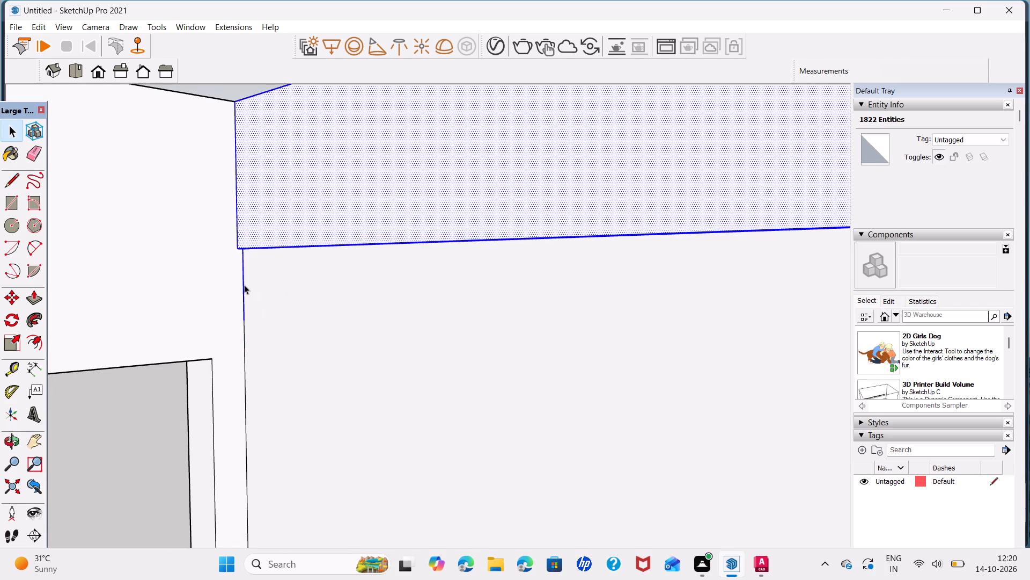
key(Delete)
Make a group of the raised wavy band with all its connected faces and edges.
triple_click(406, 146)
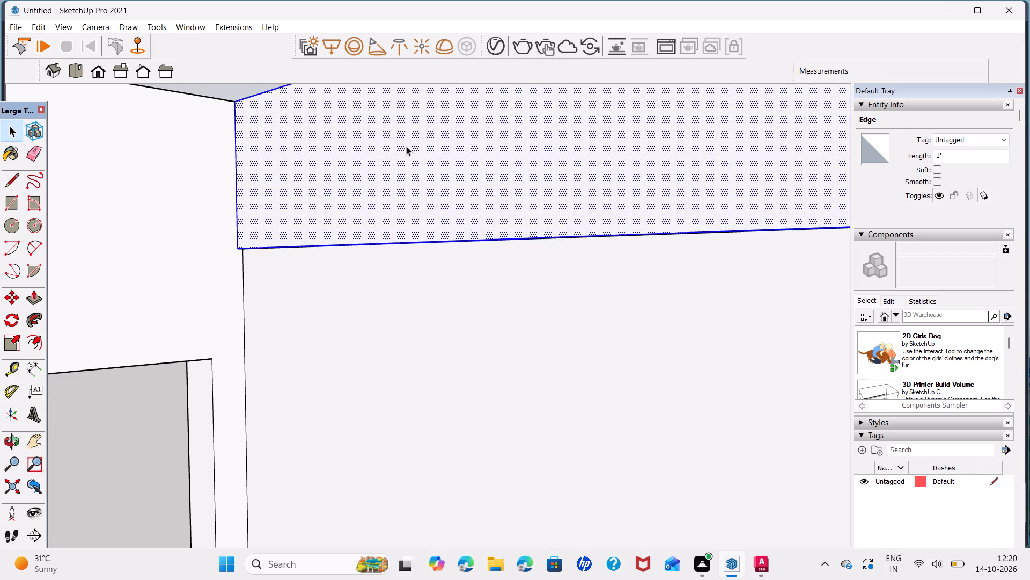
right_click(406, 146)
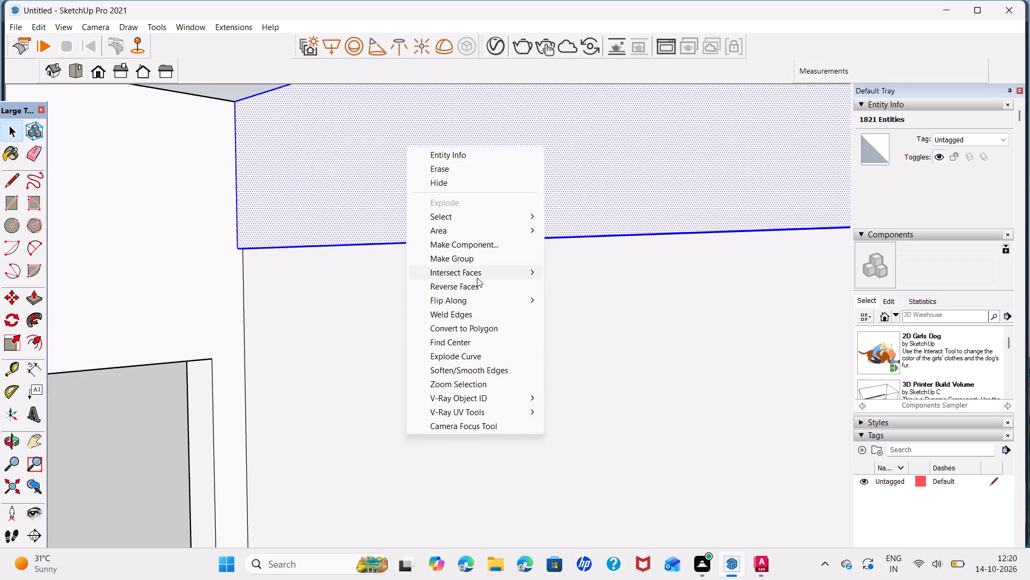
click(481, 260)
key(space)
scroll(399, 338, down, 4)
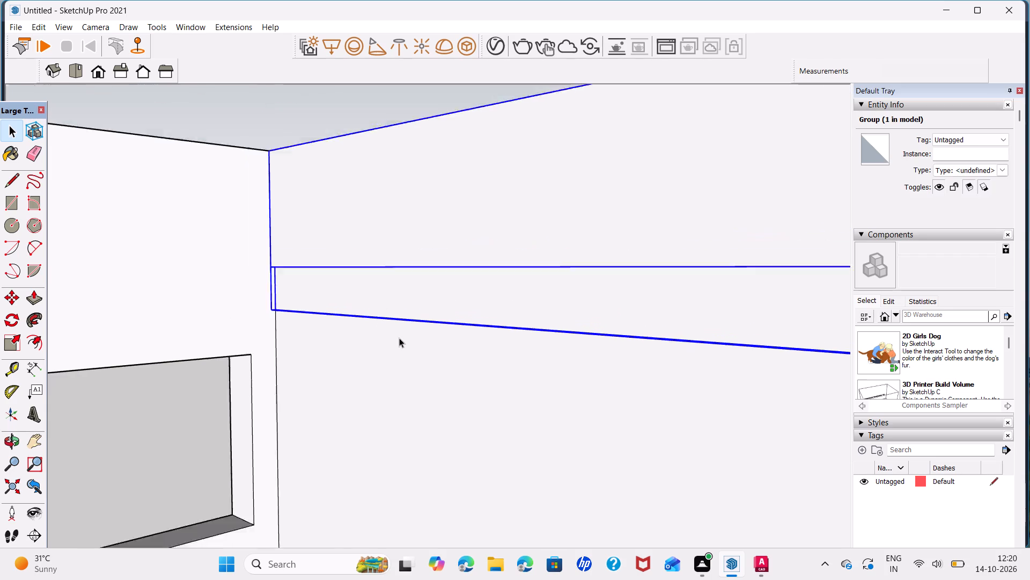
scroll(399, 338, down, 8)
click(444, 171)
Draw a line from the band's lower inner corner beside the window down to the wall's far base corner.
scroll(343, 323, up, 6)
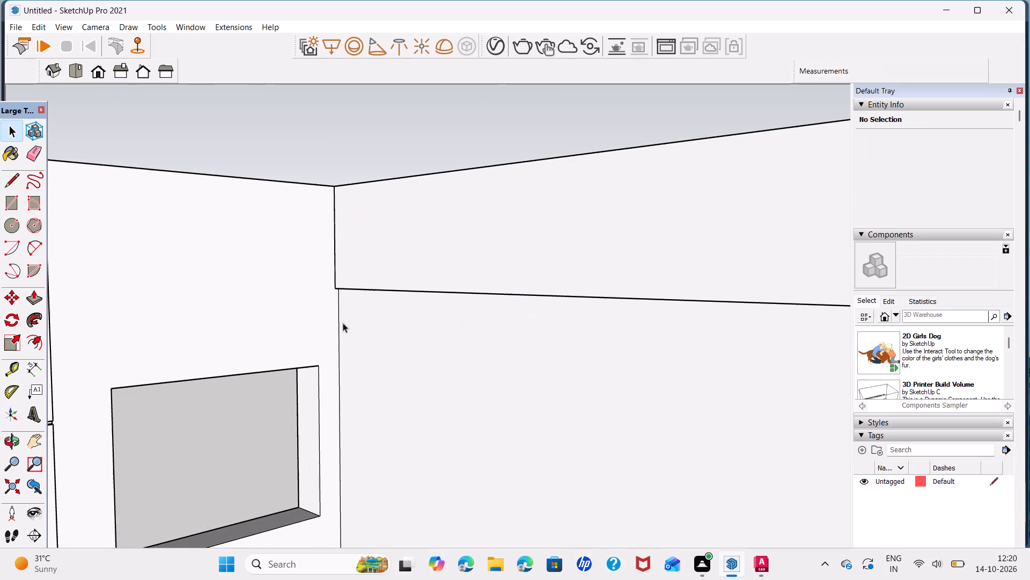
key(i)
scroll(337, 292, up, 6)
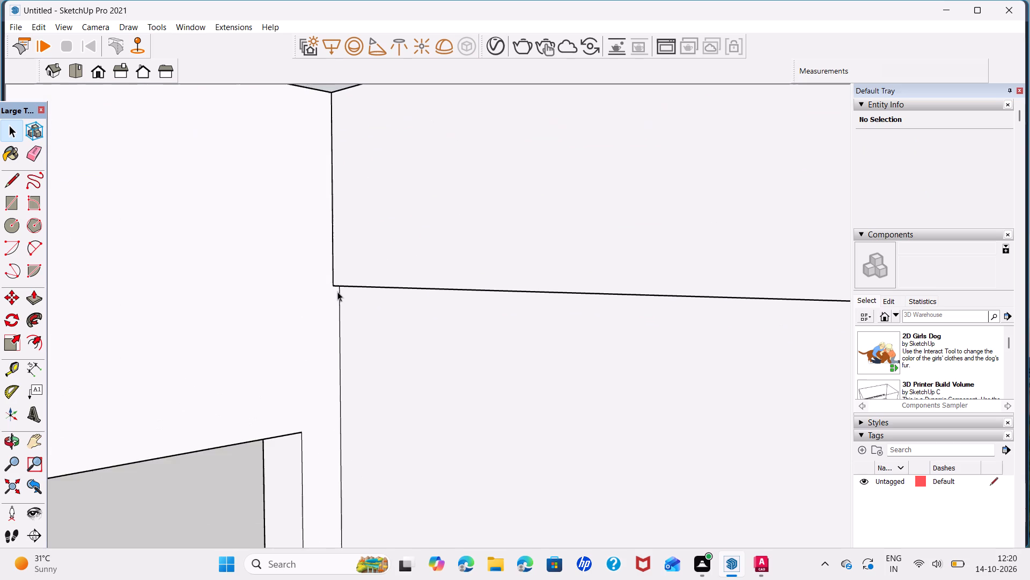
scroll(337, 292, up, 7)
key(l)
middle_drag(359, 292, 356, 247)
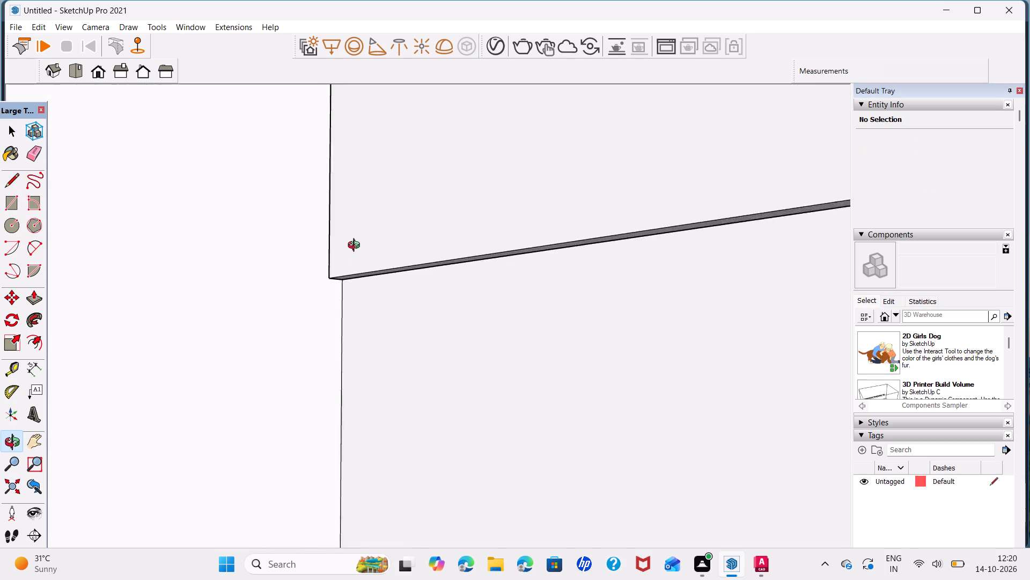
middle_drag(356, 247, 356, 228)
click(342, 282)
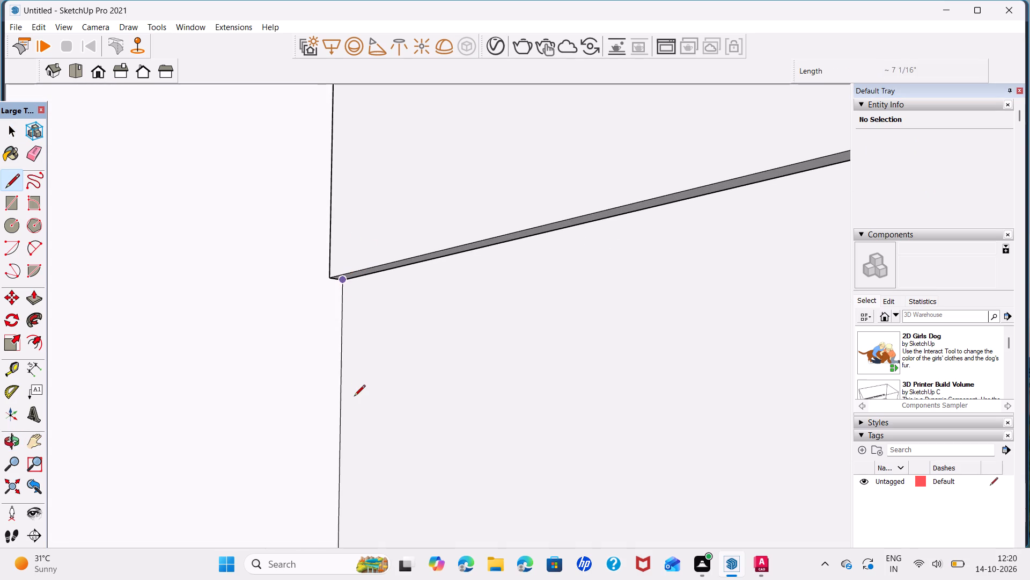
scroll(354, 398, down, 13)
scroll(393, 475, down, 8)
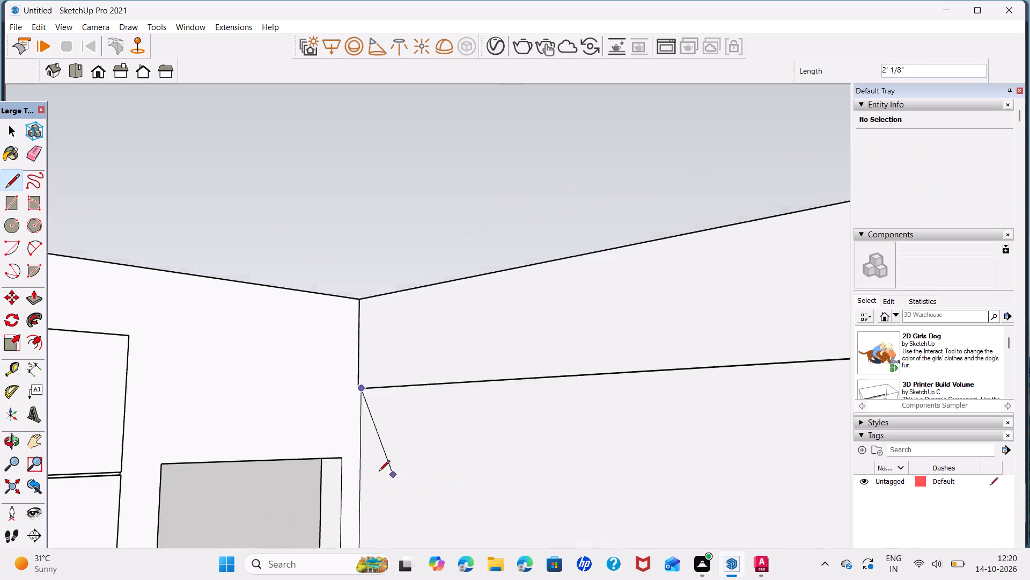
middle_drag(384, 474, 350, 111)
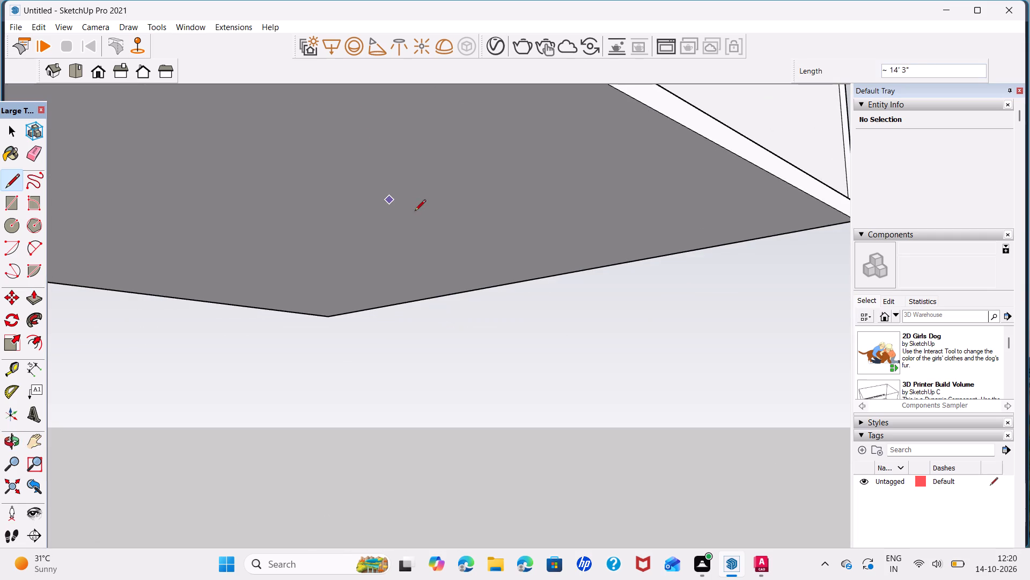
middle_drag(422, 185, 227, 395)
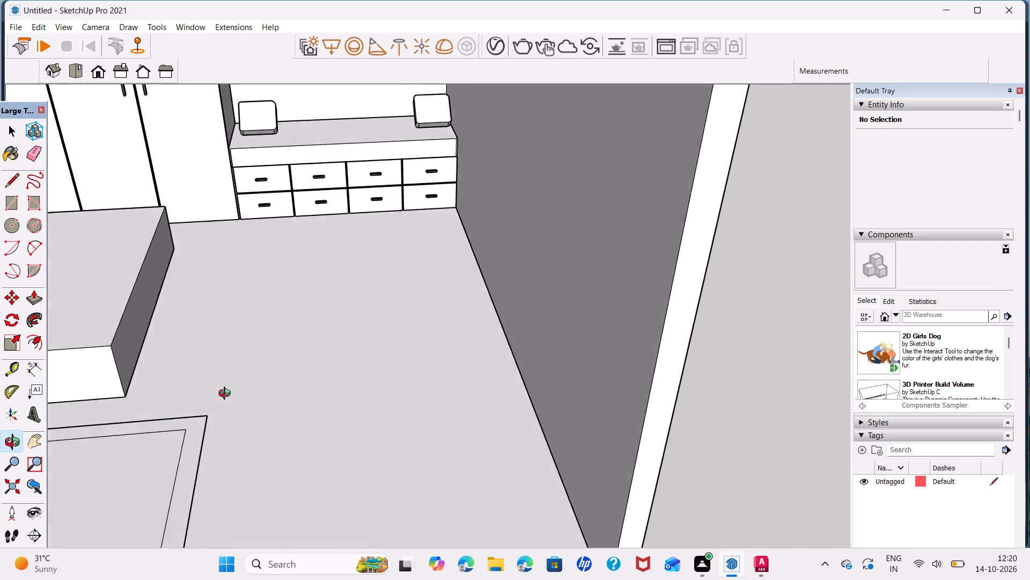
middle_drag(227, 395, 135, 325)
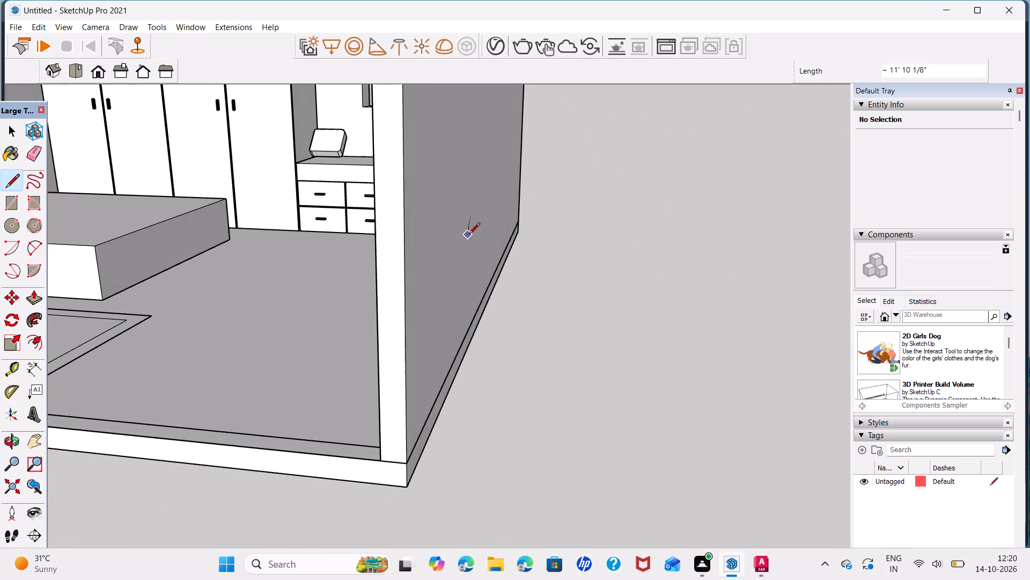
click(517, 224)
key(space)
Check the vertical edge at the inner wall corner beside the window by selecting it, and clear the selection.
middle_drag(324, 257, 548, 266)
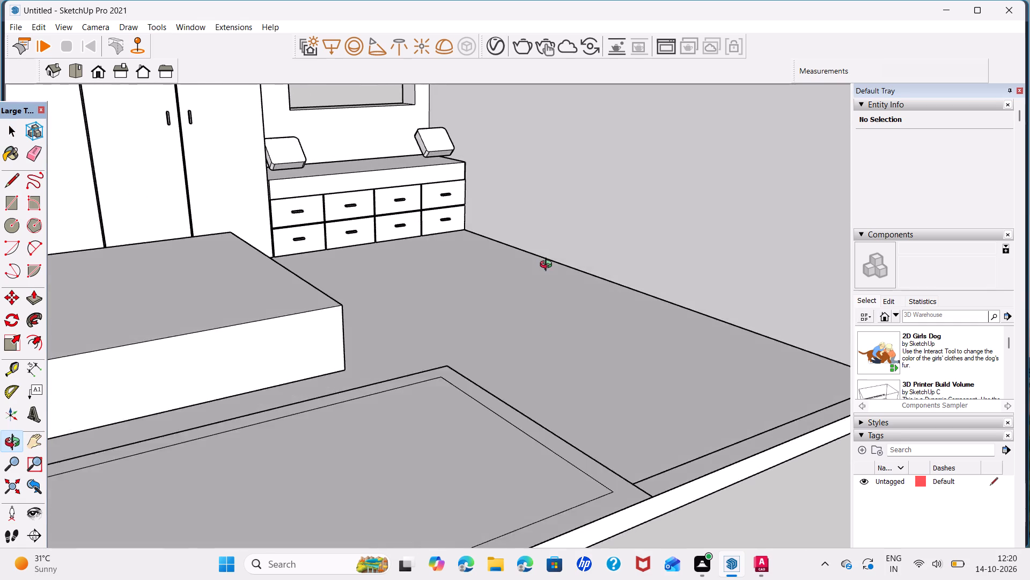
middle_drag(548, 266, 556, 280)
scroll(507, 244, down, 6)
click(454, 129)
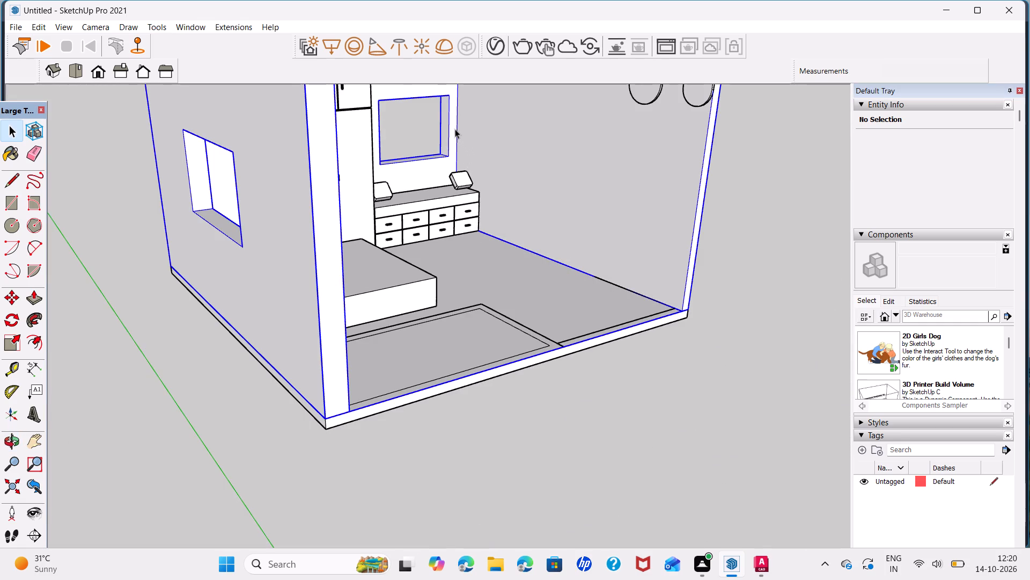
click(460, 134)
click(787, 255)
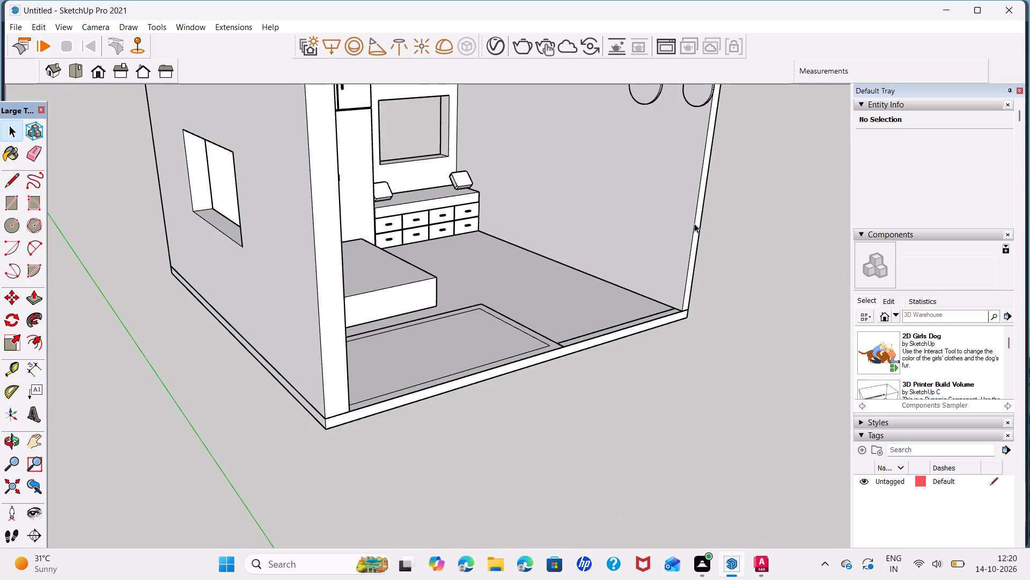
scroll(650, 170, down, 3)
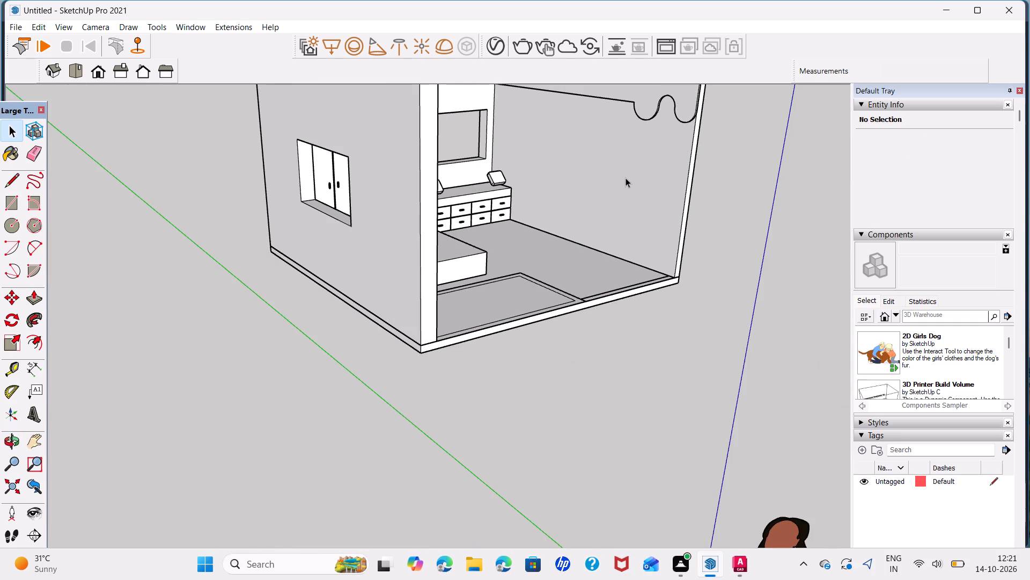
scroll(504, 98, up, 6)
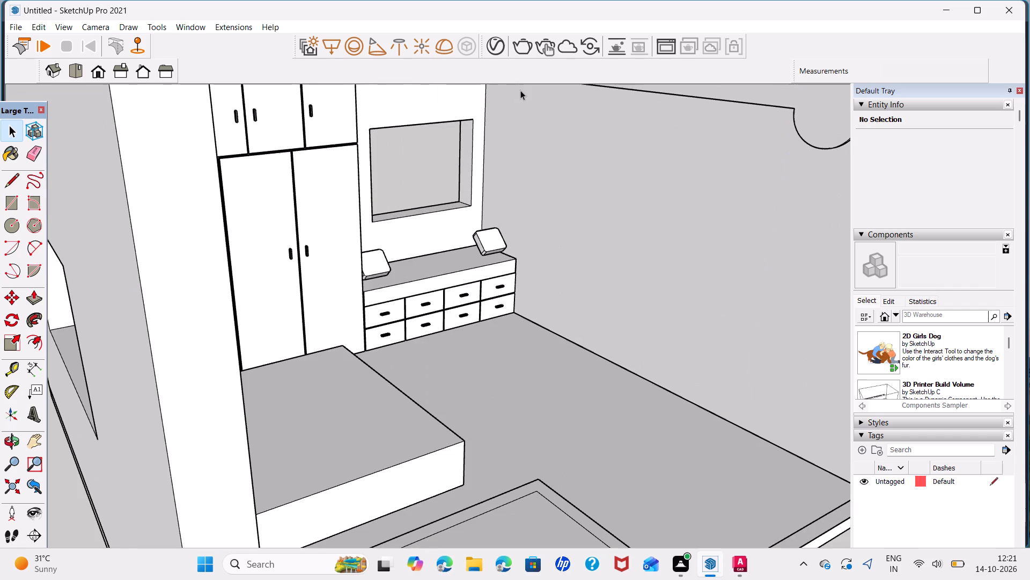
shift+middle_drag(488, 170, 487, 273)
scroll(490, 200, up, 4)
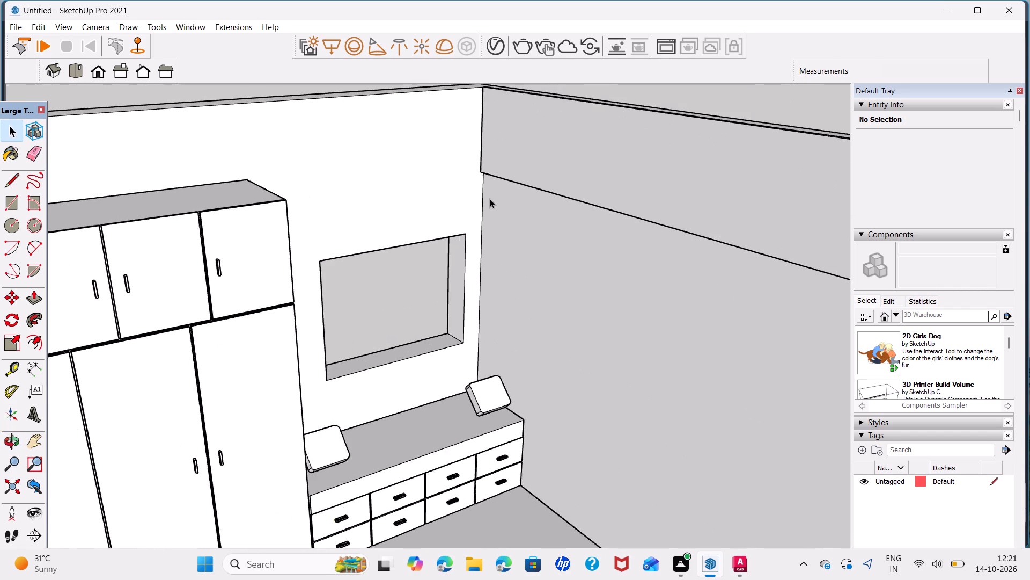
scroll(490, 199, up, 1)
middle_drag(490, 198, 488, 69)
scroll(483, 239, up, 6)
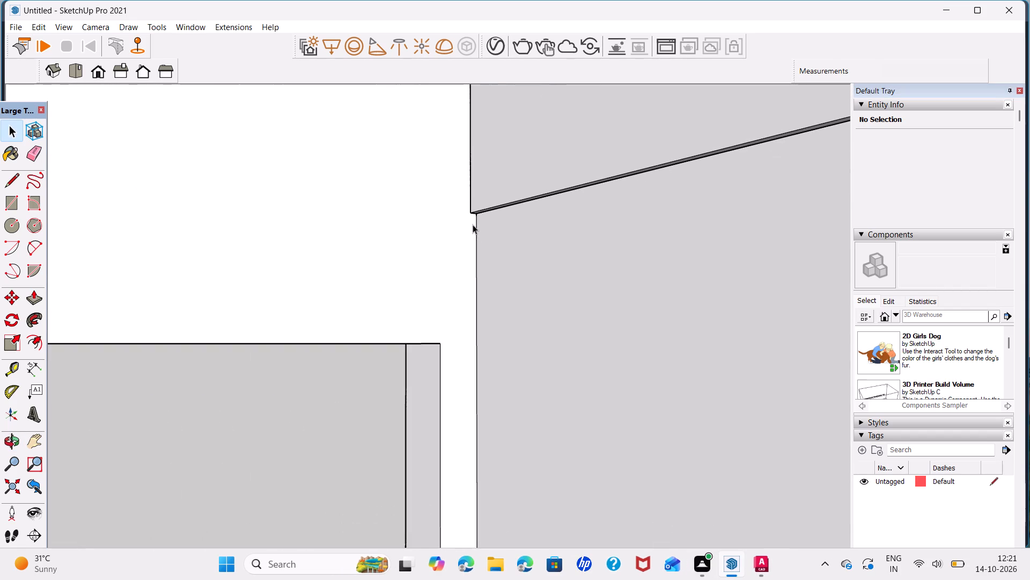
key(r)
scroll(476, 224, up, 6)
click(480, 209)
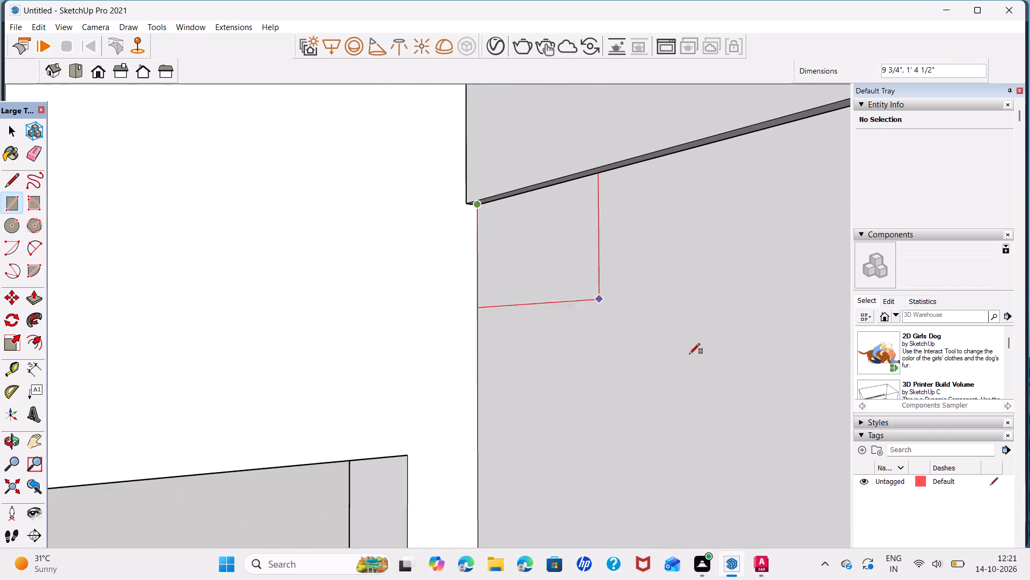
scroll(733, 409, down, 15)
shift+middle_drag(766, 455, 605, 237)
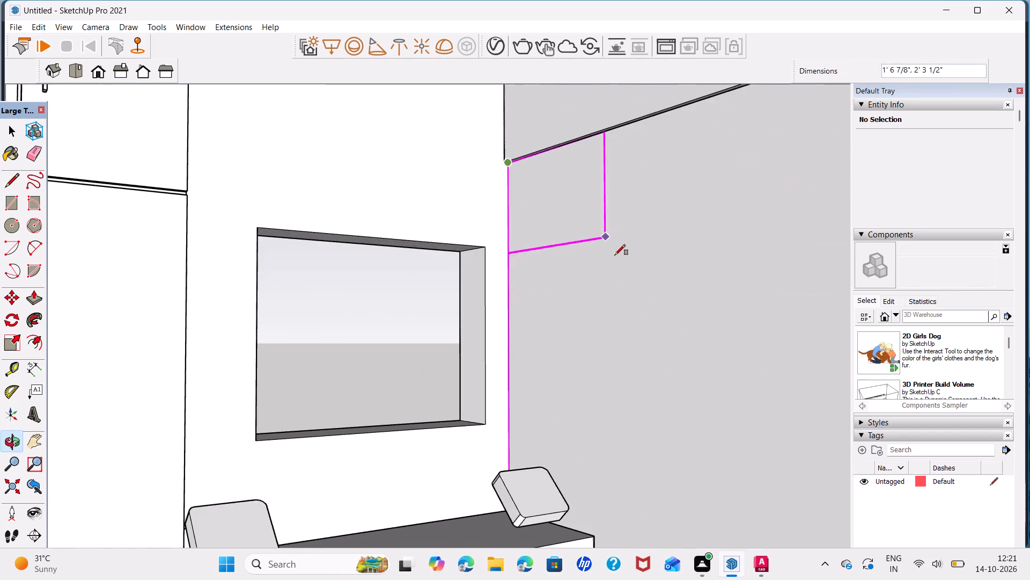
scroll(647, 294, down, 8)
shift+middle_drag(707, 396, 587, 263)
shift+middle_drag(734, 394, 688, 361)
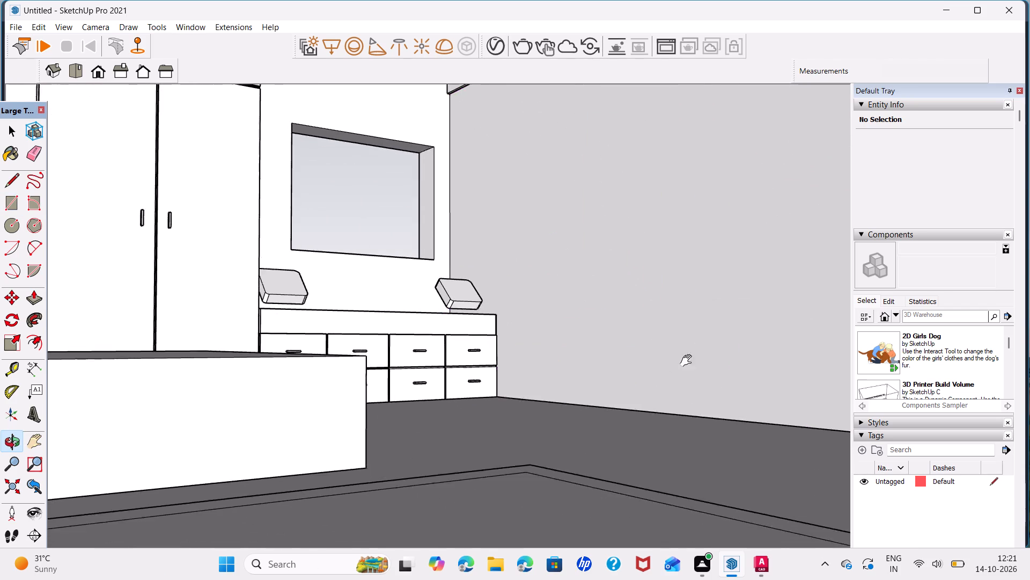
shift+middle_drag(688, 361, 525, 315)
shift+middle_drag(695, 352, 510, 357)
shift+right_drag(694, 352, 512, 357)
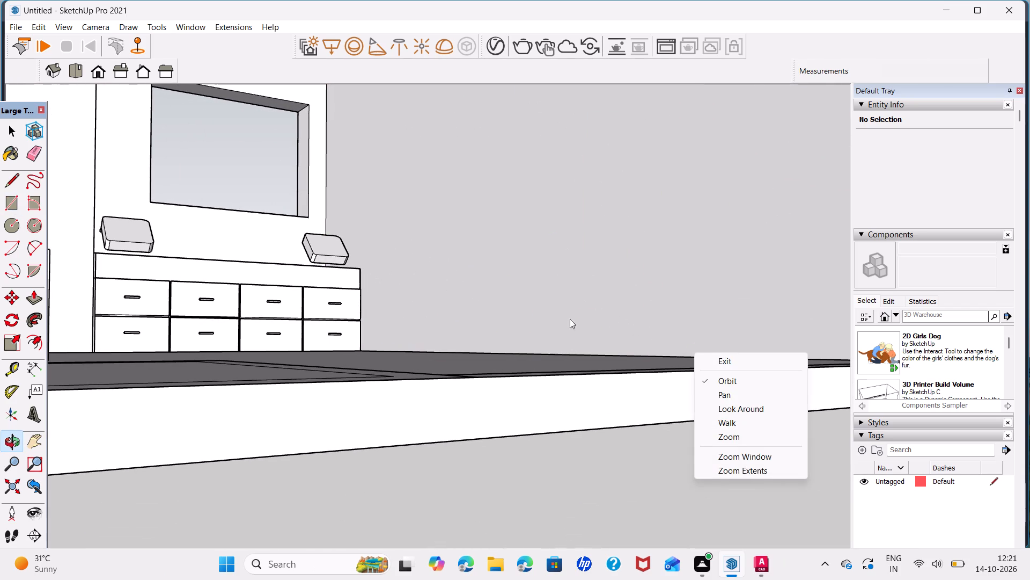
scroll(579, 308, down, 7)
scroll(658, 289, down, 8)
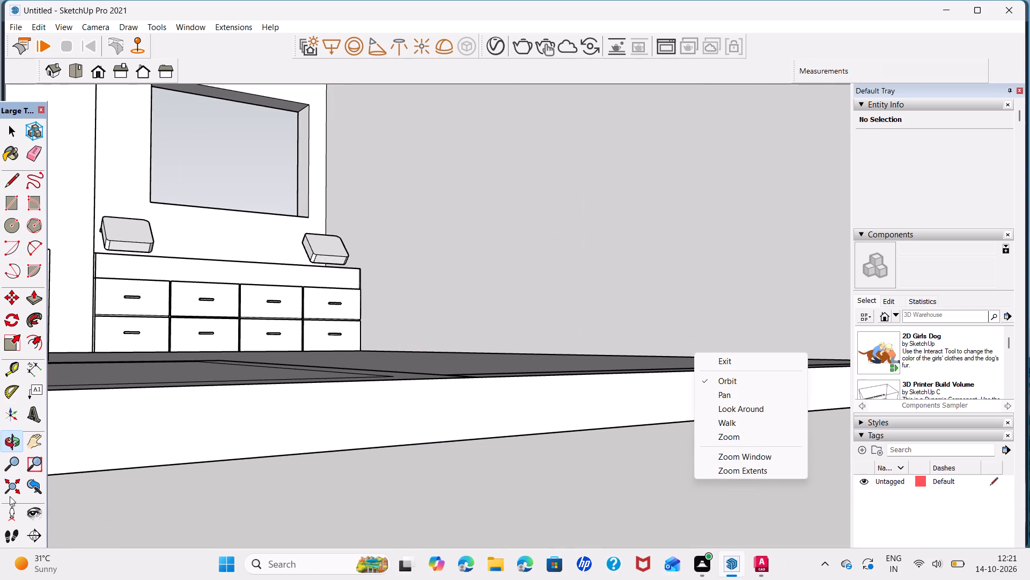
Draw an 8' by 15' rectangle on the wall face, from its near base corner to the band's lower inner corner beside the window.
click(13, 484)
scroll(565, 358, down, 6)
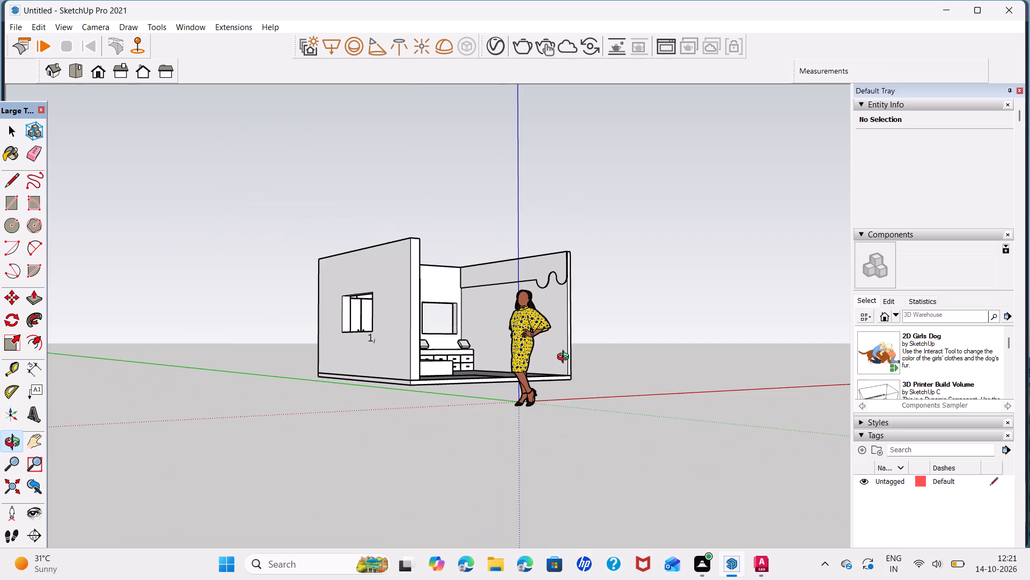
key(space)
scroll(563, 356, up, 10)
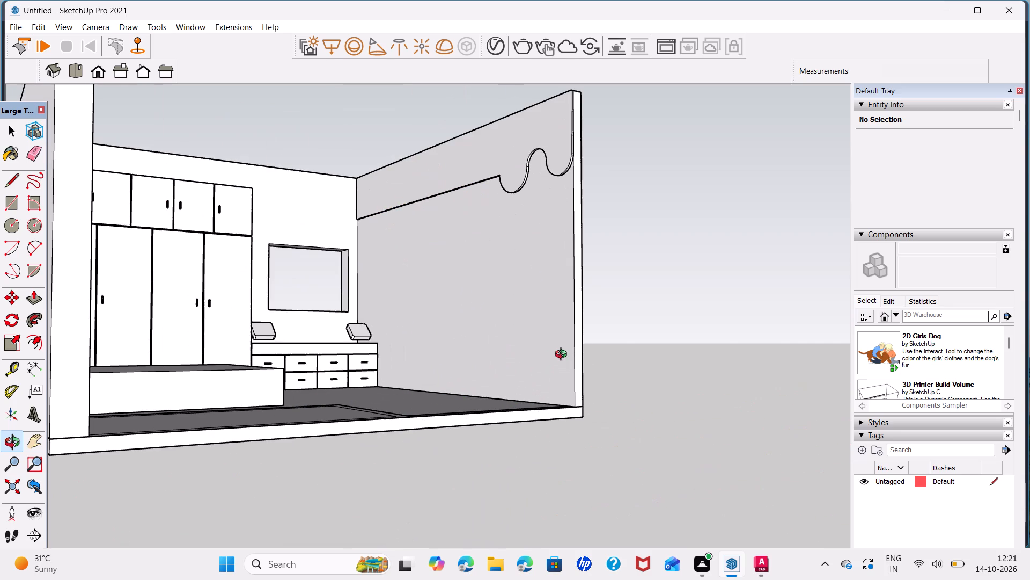
key(space)
scroll(545, 347, up, 6)
click(559, 363)
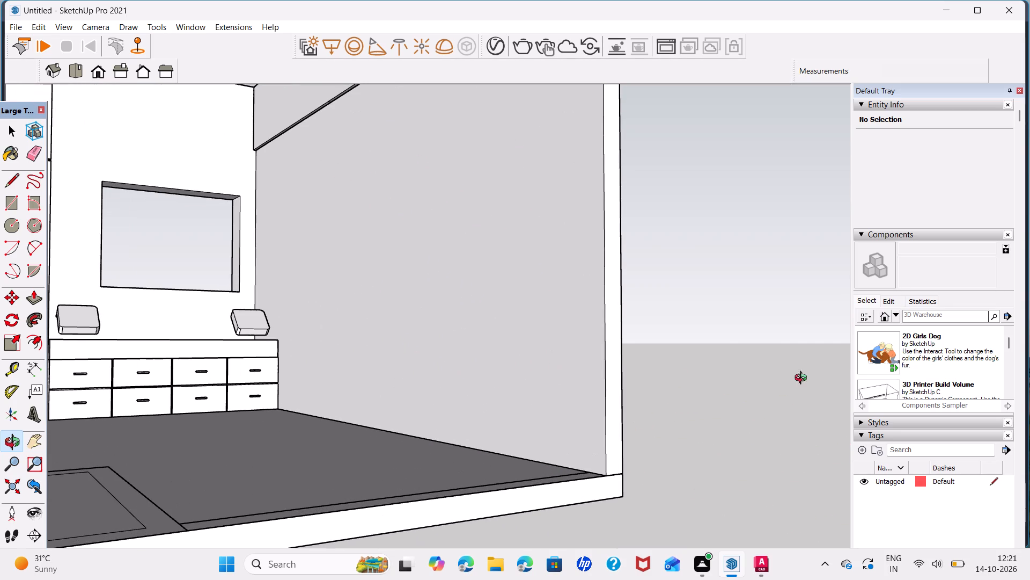
key(space)
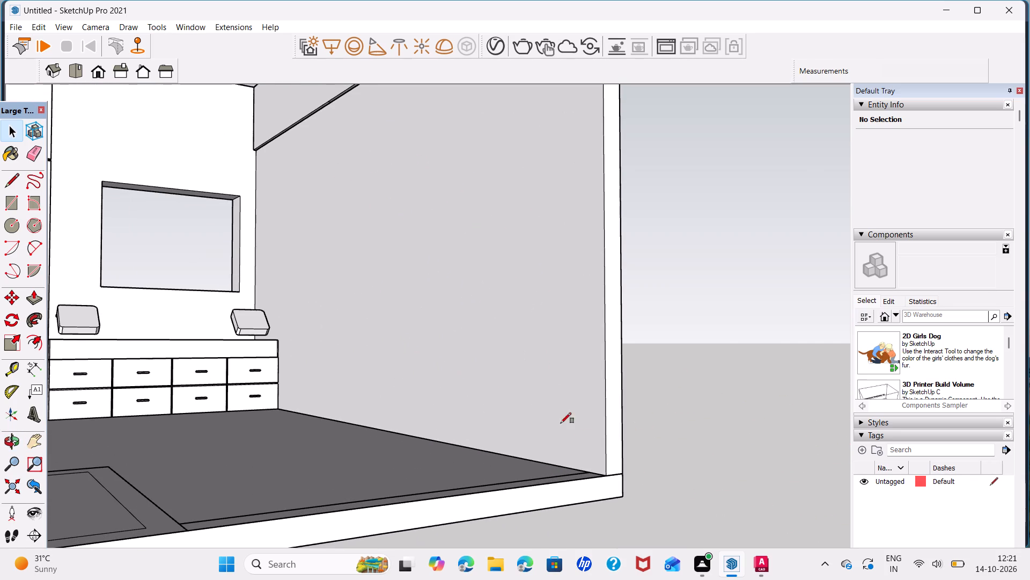
key(r)
click(608, 472)
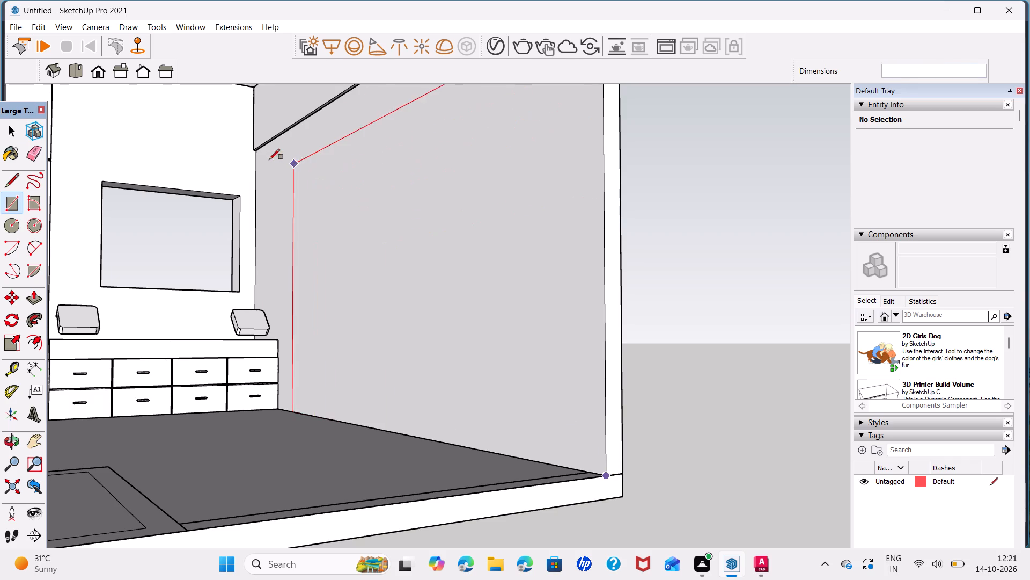
scroll(266, 157, up, 12)
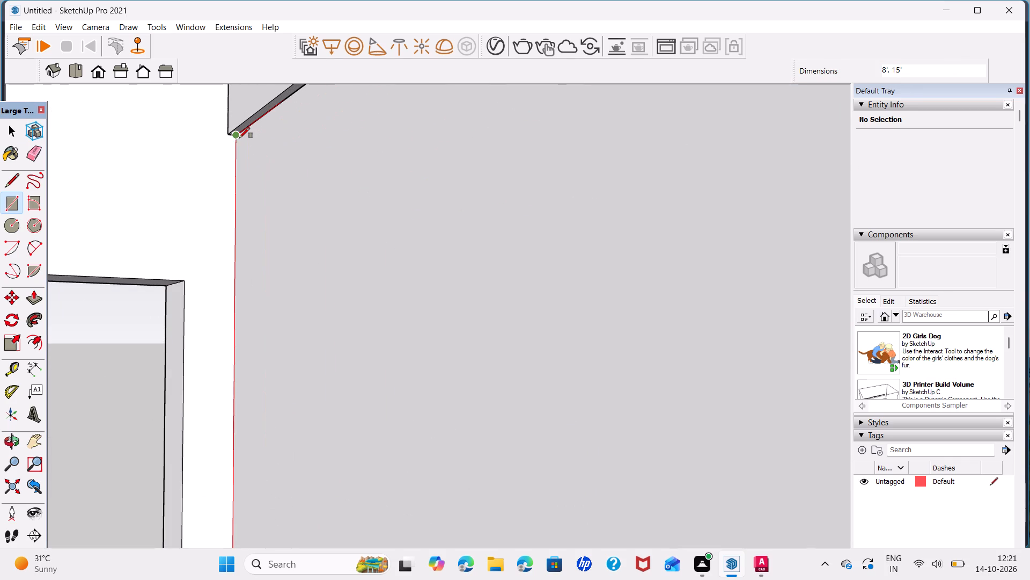
click(239, 138)
key(space)
Copy the rectangle's vertical edge beside the window about 15' along the wall to its open end.
scroll(429, 236, down, 12)
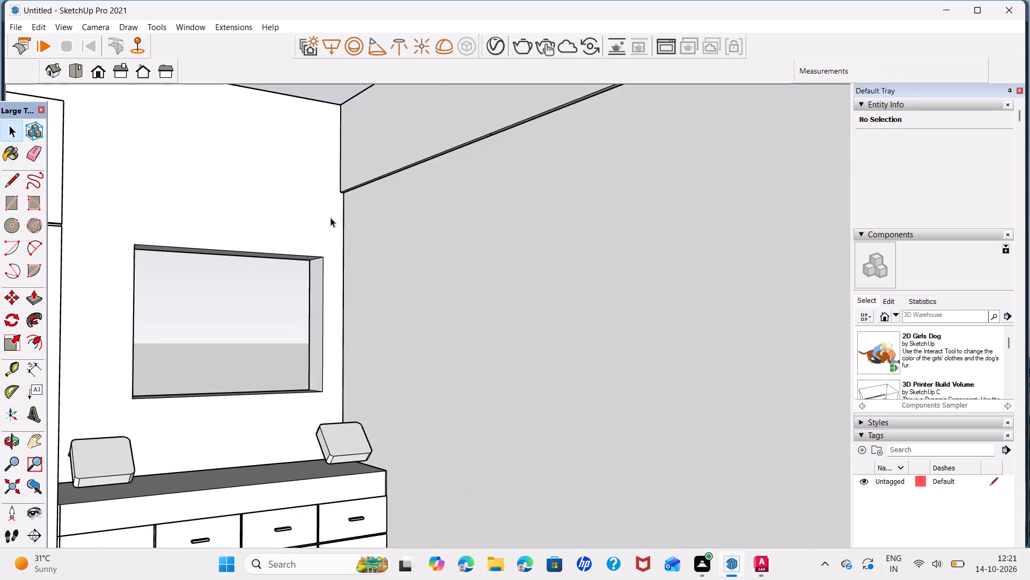
click(343, 223)
key(m)
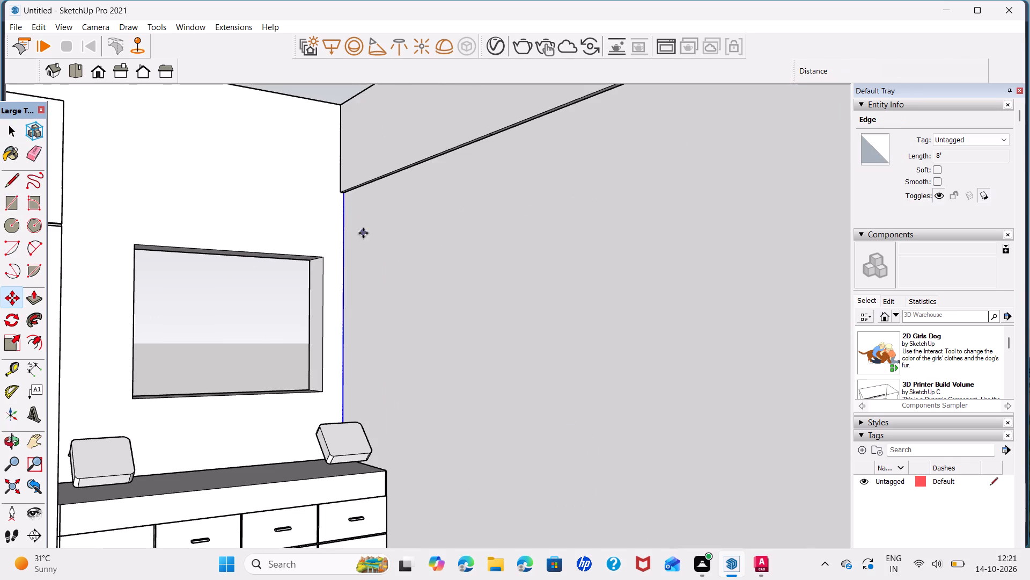
scroll(347, 201, up, 10)
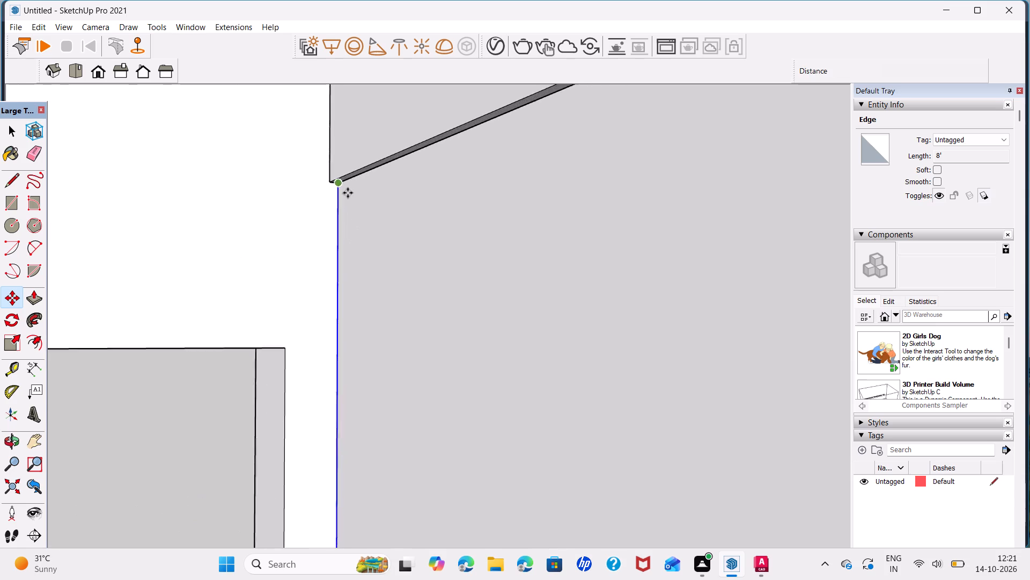
scroll(348, 193, up, 2)
click(336, 183)
scroll(568, 248, down, 8)
scroll(634, 234, down, 7)
shift+middle_drag(658, 244, 313, 208)
scroll(388, 212, down, 4)
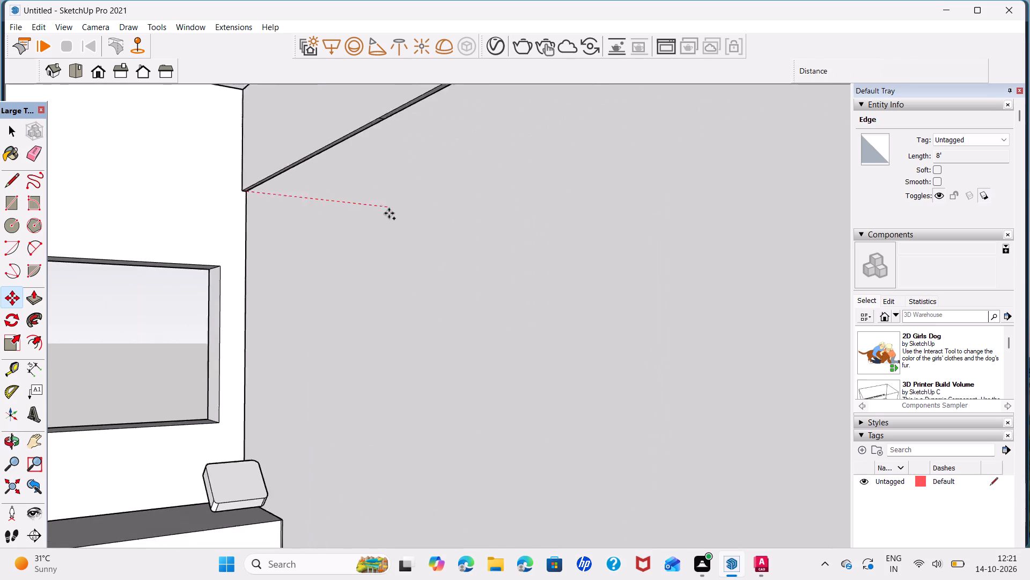
scroll(389, 213, down, 4)
shift+middle_drag(623, 149, 630, 228)
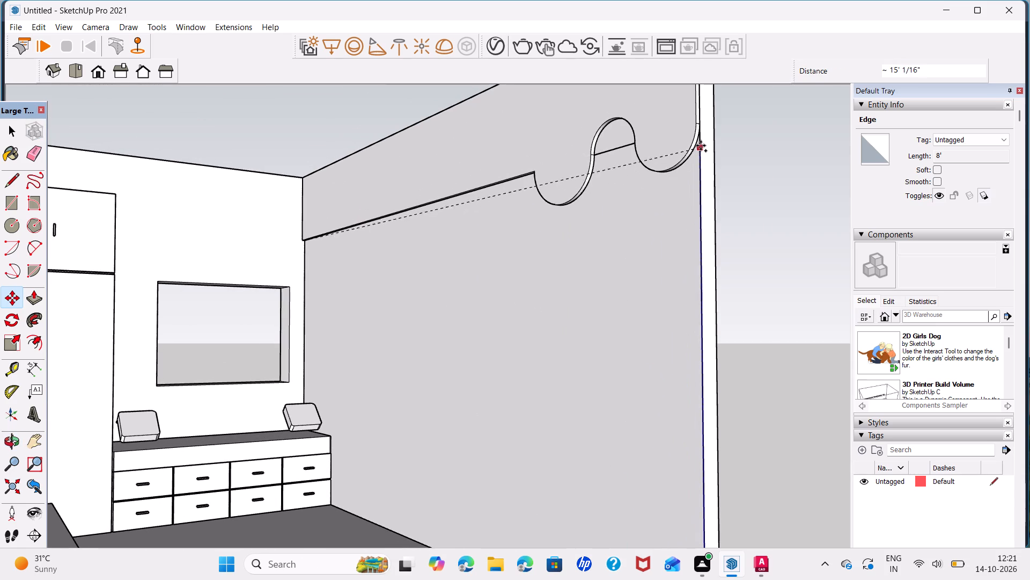
click(700, 134)
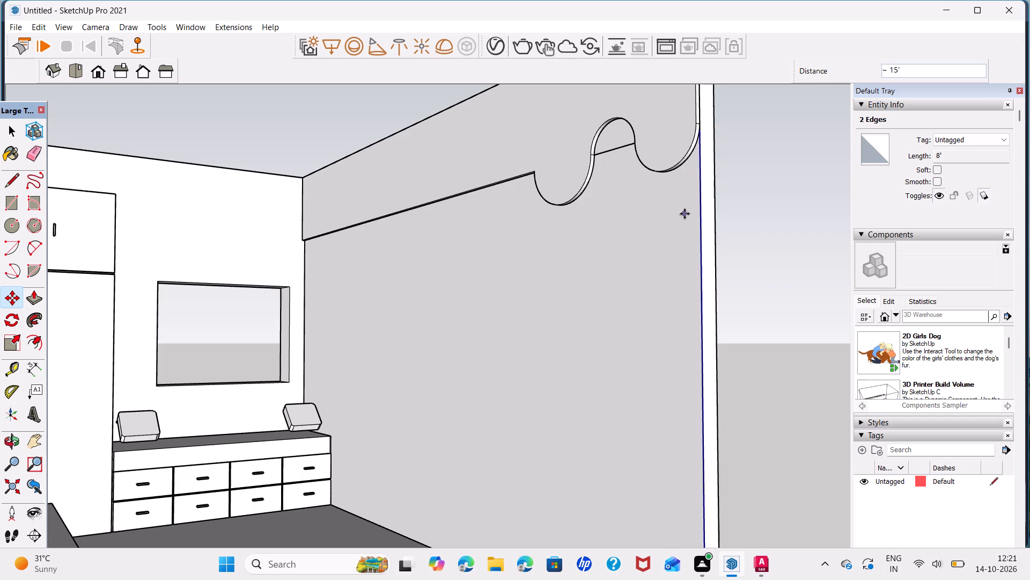
Divide the distance between the original and copied vertical edges into 100 equal spacings of copied lines.
key(slash)
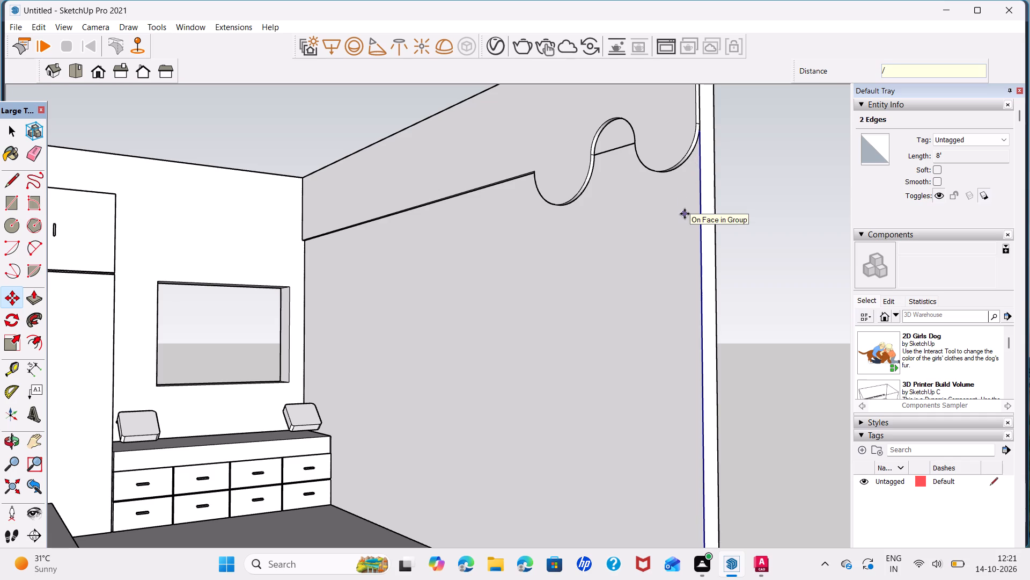
text(100)
key(Return)
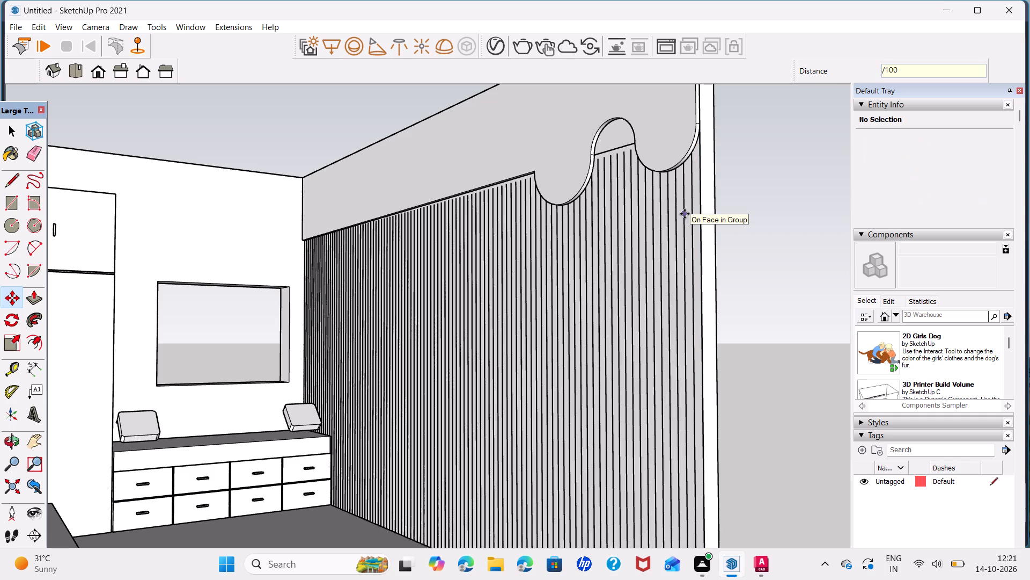
key(space)
Examine the upper ends of the vertical lines beneath the wavy band and check the wall face by selecting it.
scroll(506, 362, down, 10)
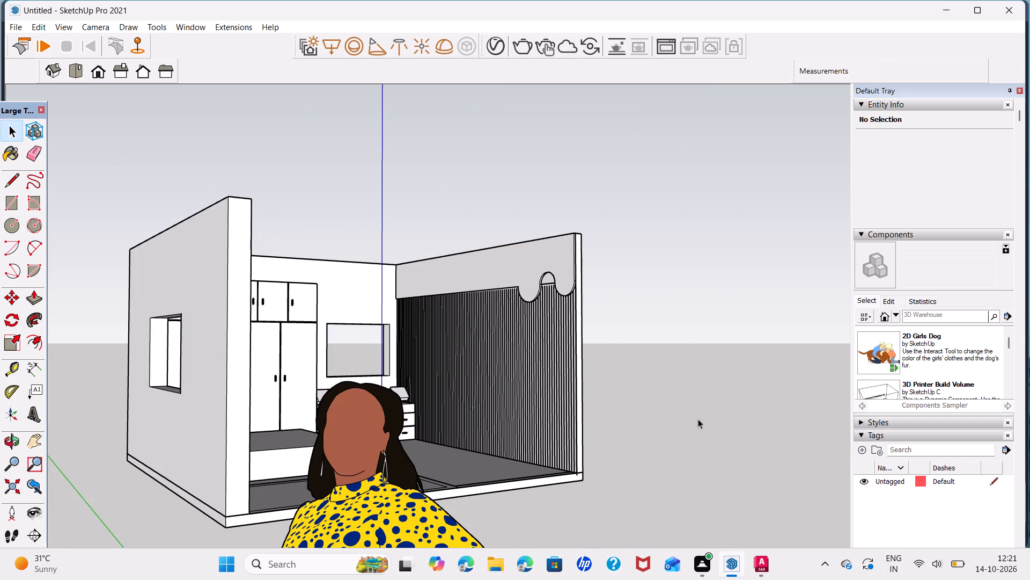
middle_drag(458, 429, 595, 412)
scroll(498, 390, up, 6)
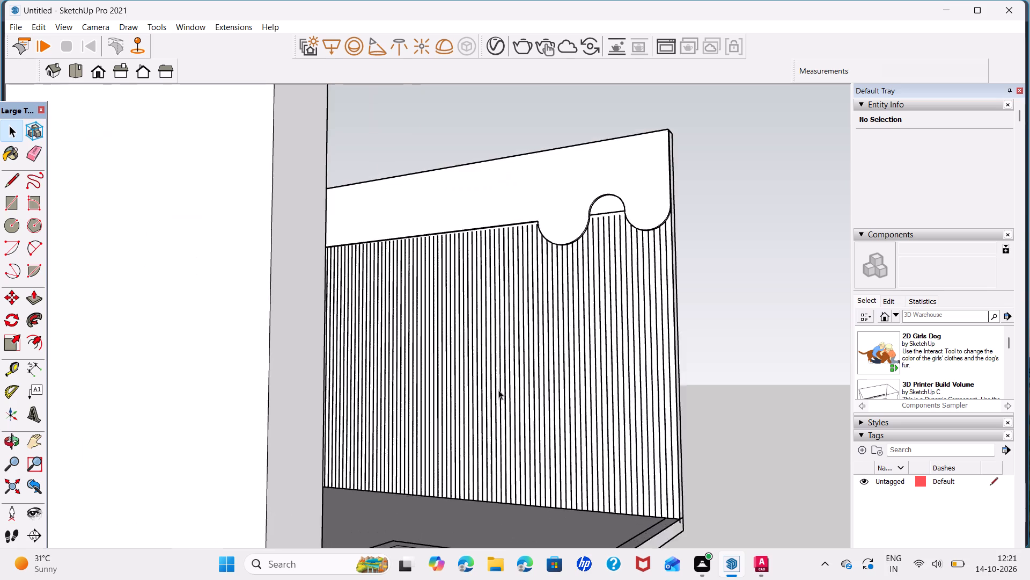
scroll(498, 390, up, 4)
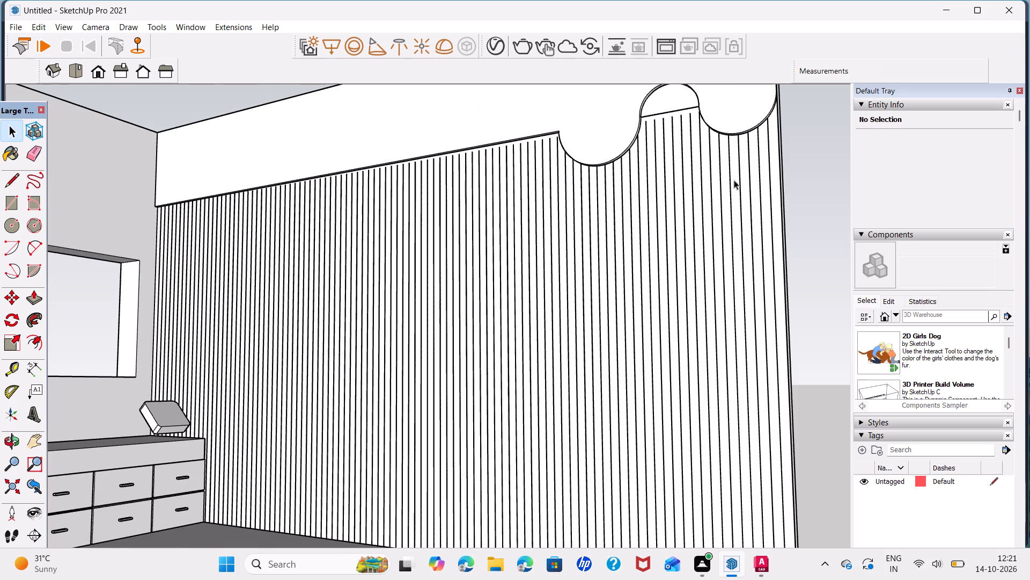
scroll(674, 106, up, 5)
click(708, 133)
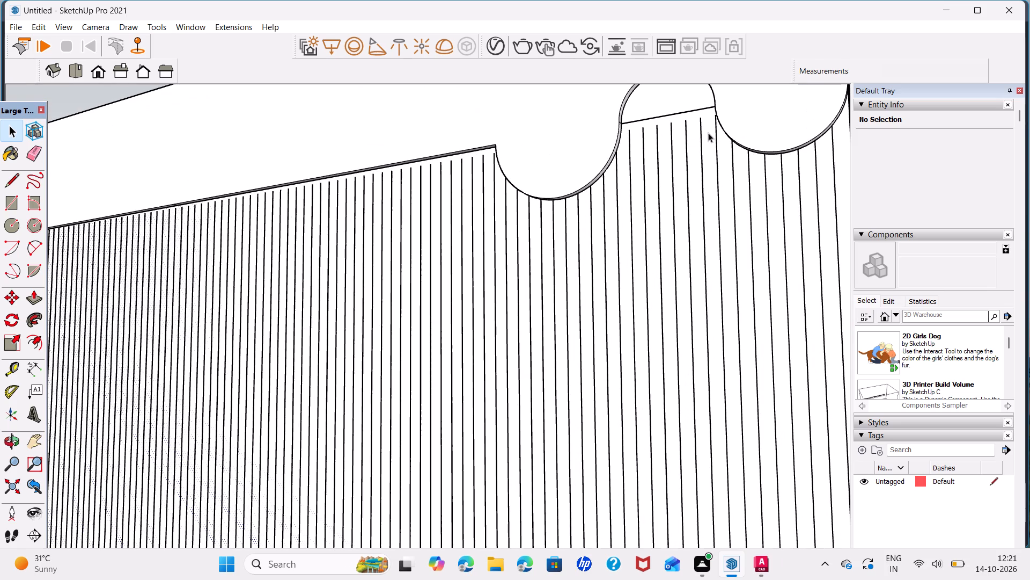
click(690, 147)
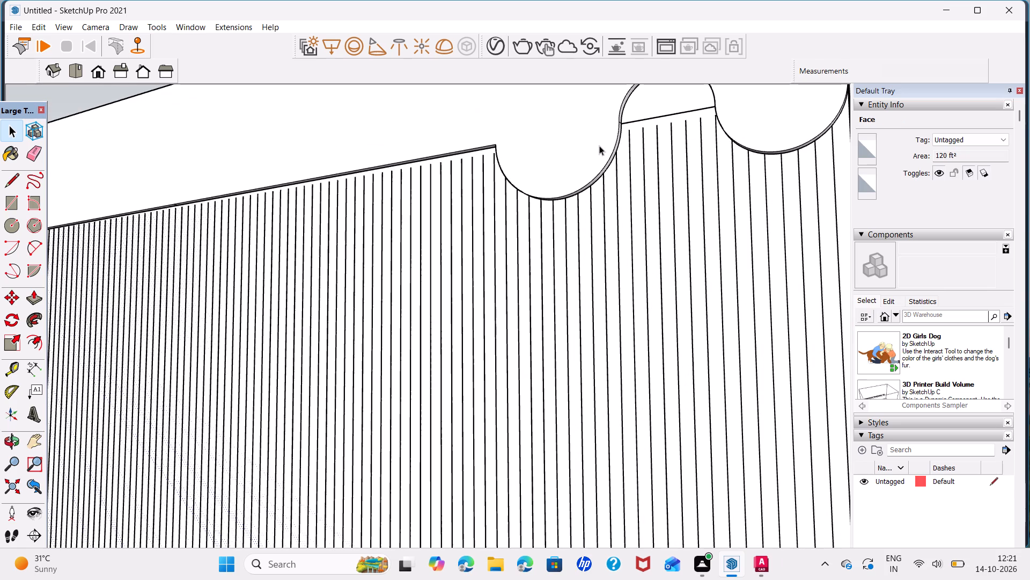
Extend the five vertical lines nearest the first wave up to the band's straight lower edge with segments about 7/8" long.
scroll(488, 152, up, 16)
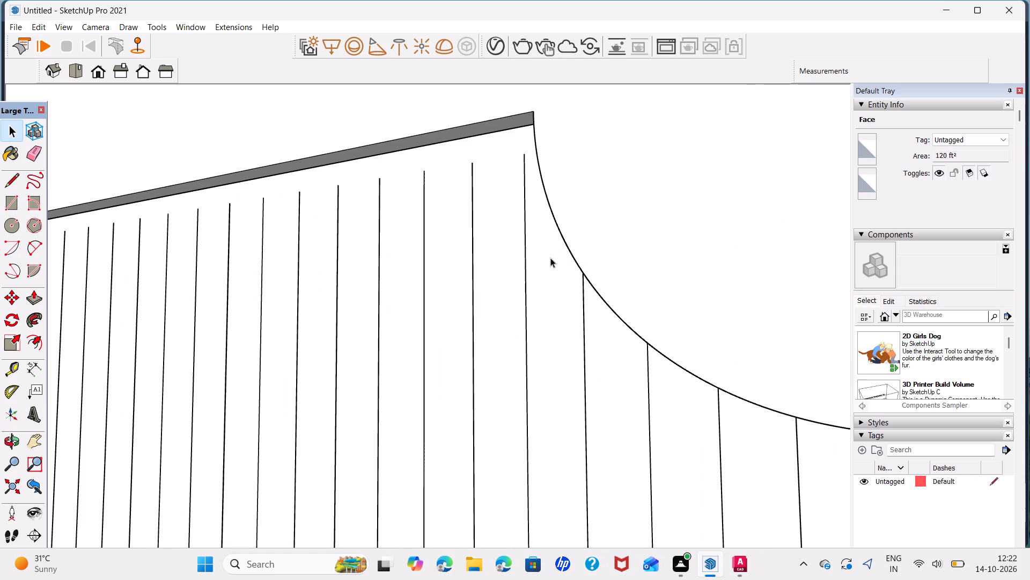
key(l)
click(531, 153)
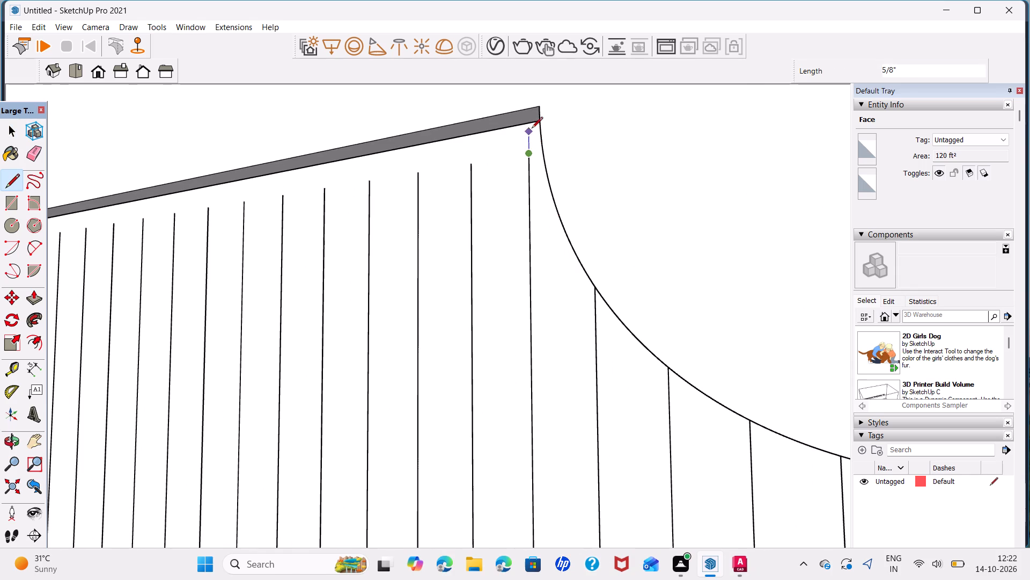
click(533, 121)
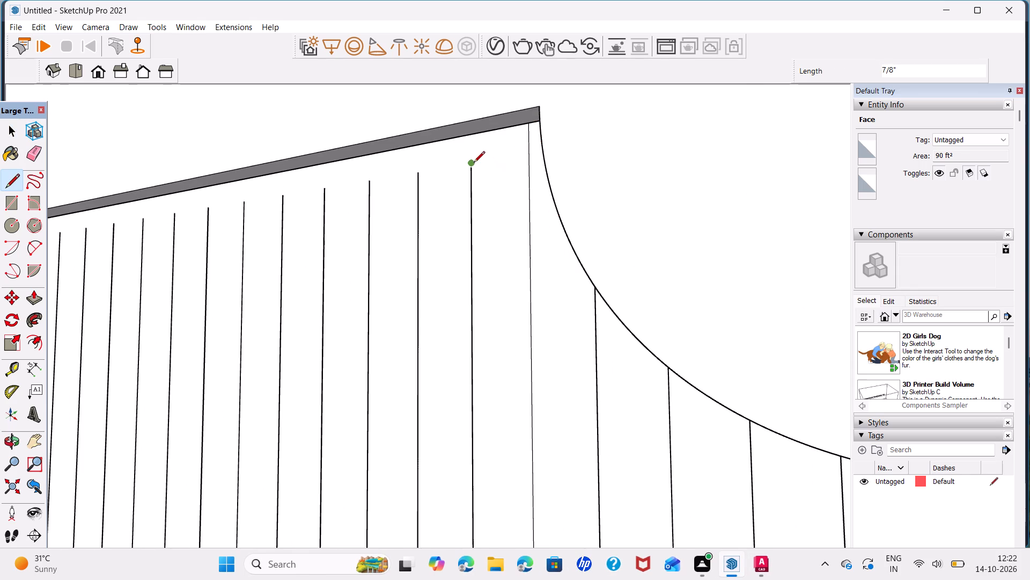
click(474, 163)
click(474, 134)
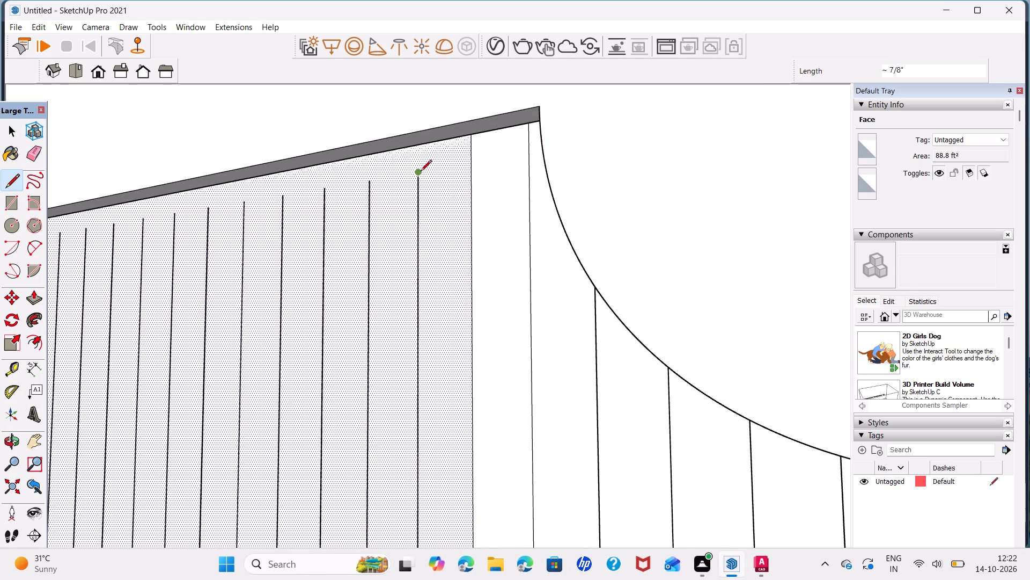
click(420, 172)
click(420, 143)
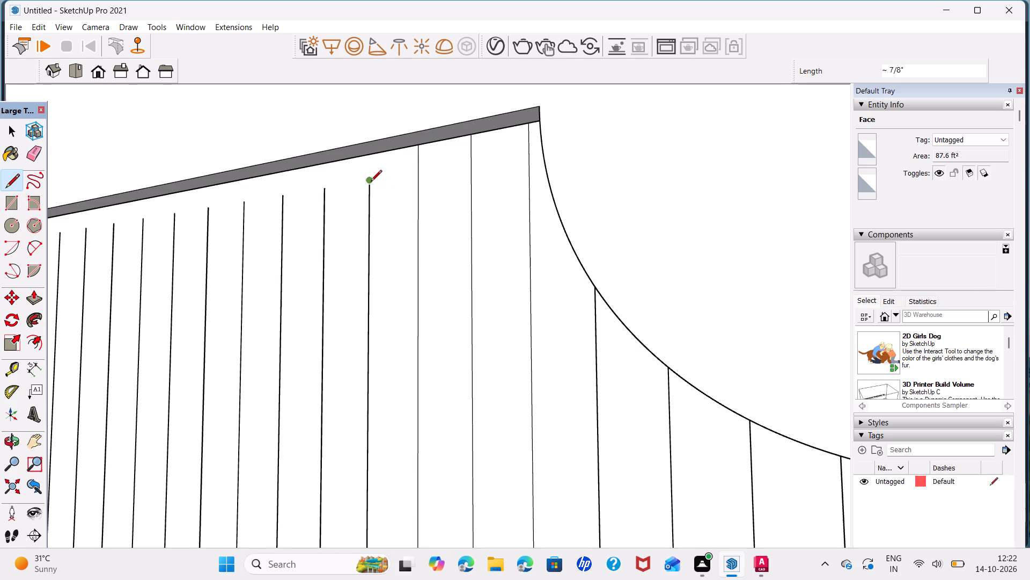
click(371, 182)
click(369, 154)
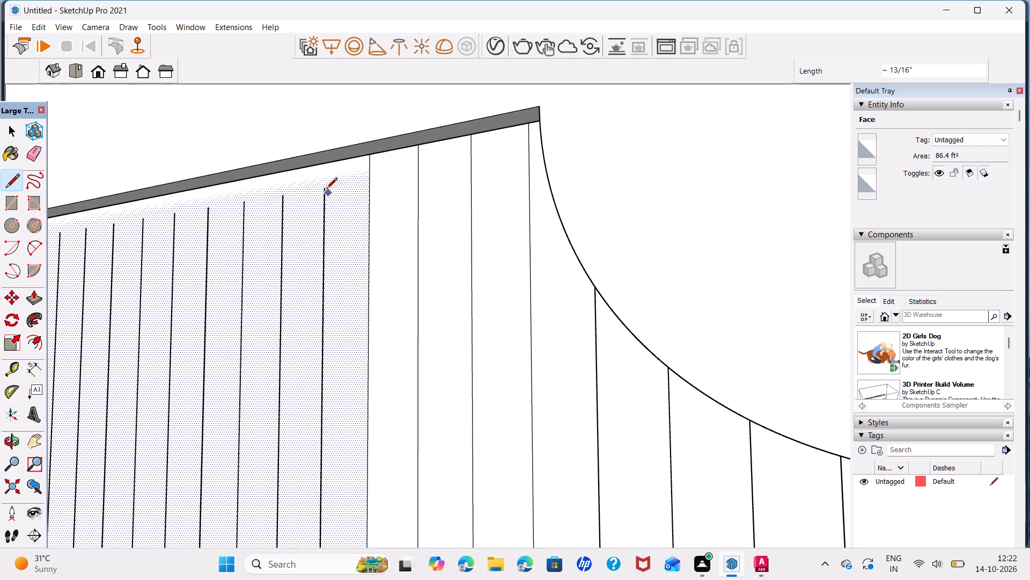
click(326, 189)
click(326, 165)
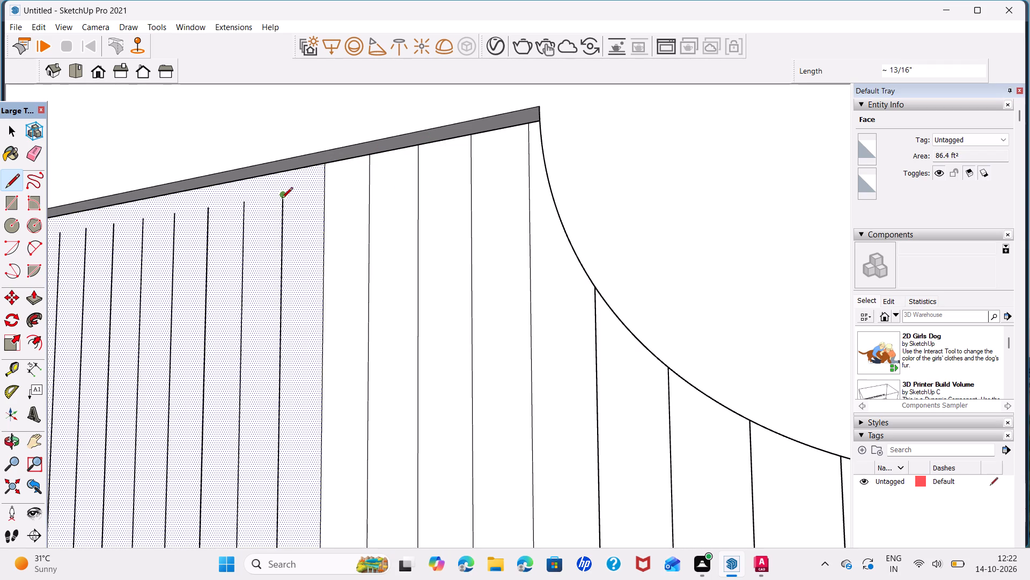
Extend the following five vertical lines towards the window up to the band's straight lower edge with segments about 13/16" long.
click(282, 199)
click(281, 174)
click(245, 204)
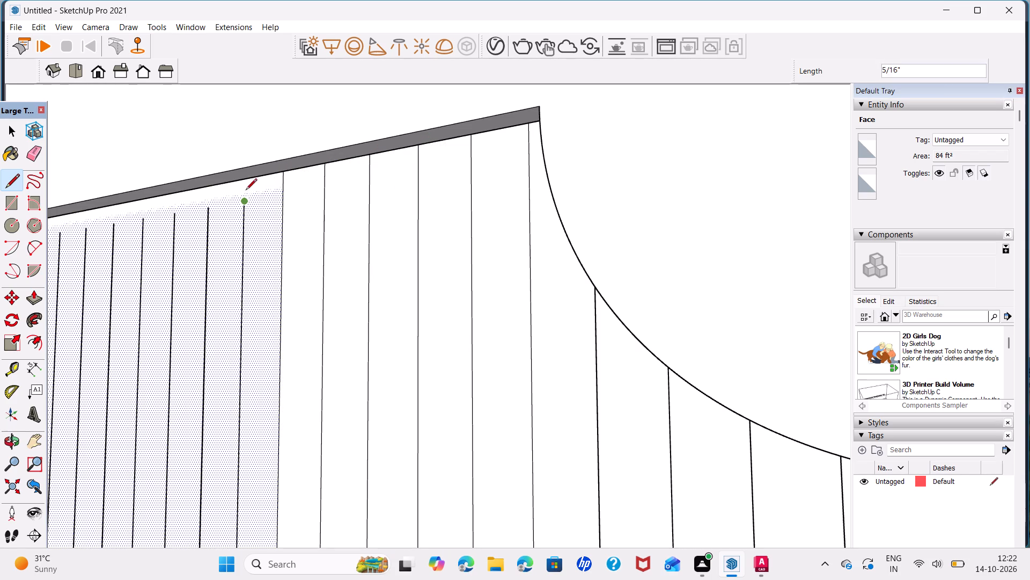
click(246, 181)
click(205, 209)
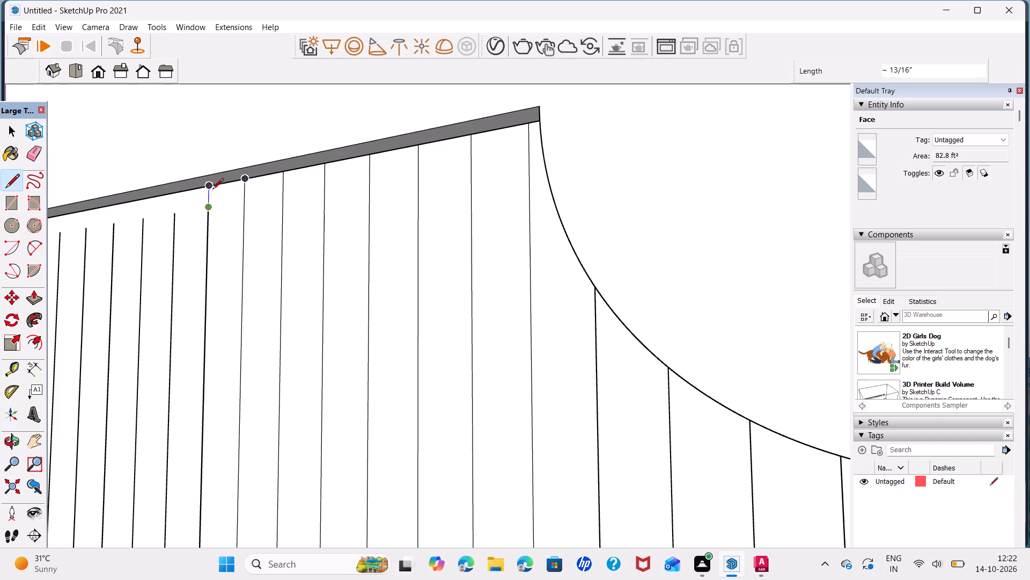
click(212, 189)
click(175, 211)
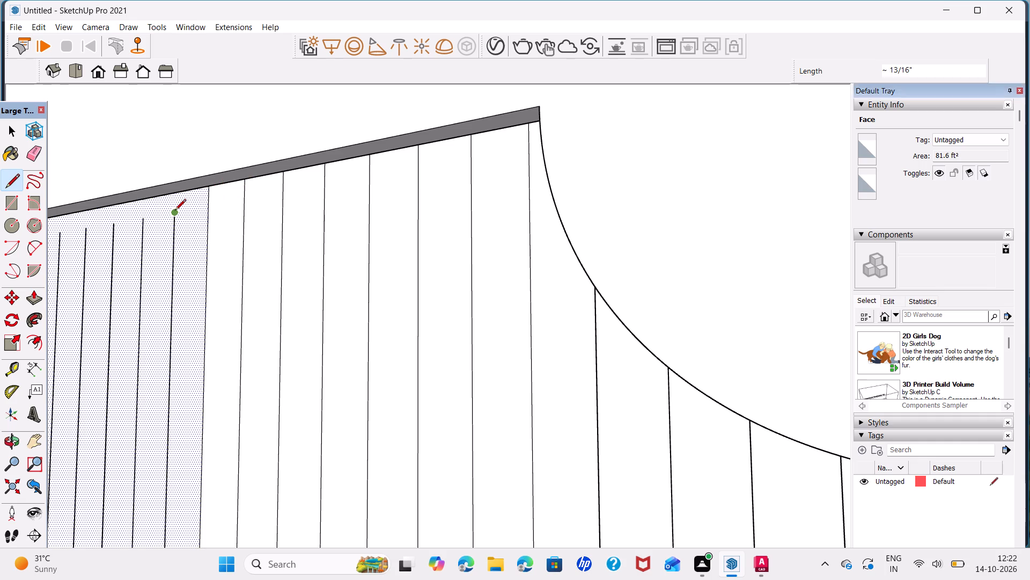
click(177, 196)
click(145, 221)
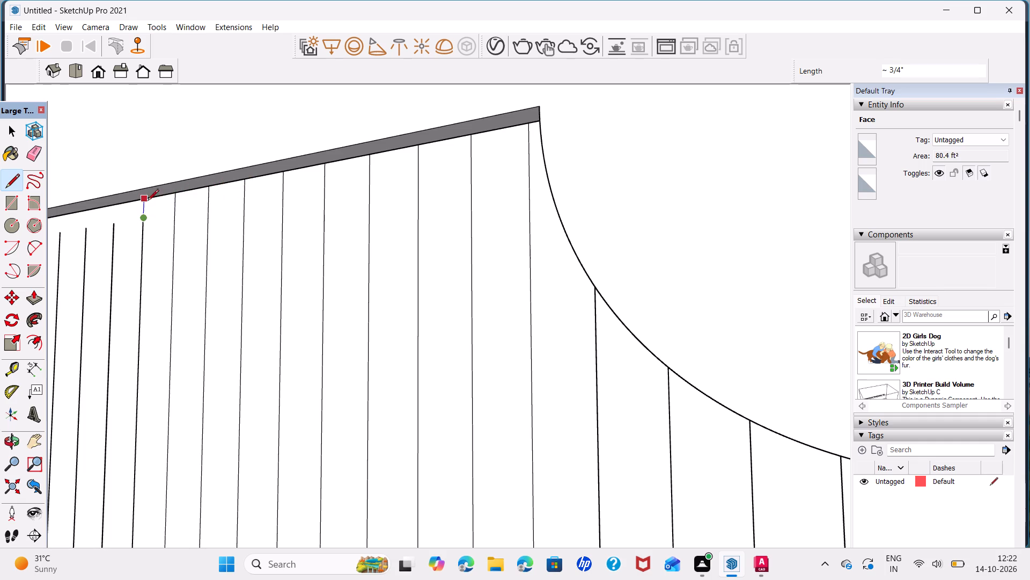
click(148, 199)
key(space)
Extend the first two vertical lines under the round arch to its straight base line, about 1" each, continuing the first about 3 1/2" to the curve.
scroll(248, 251, down, 2)
scroll(268, 301, down, 7)
scroll(303, 348, down, 3)
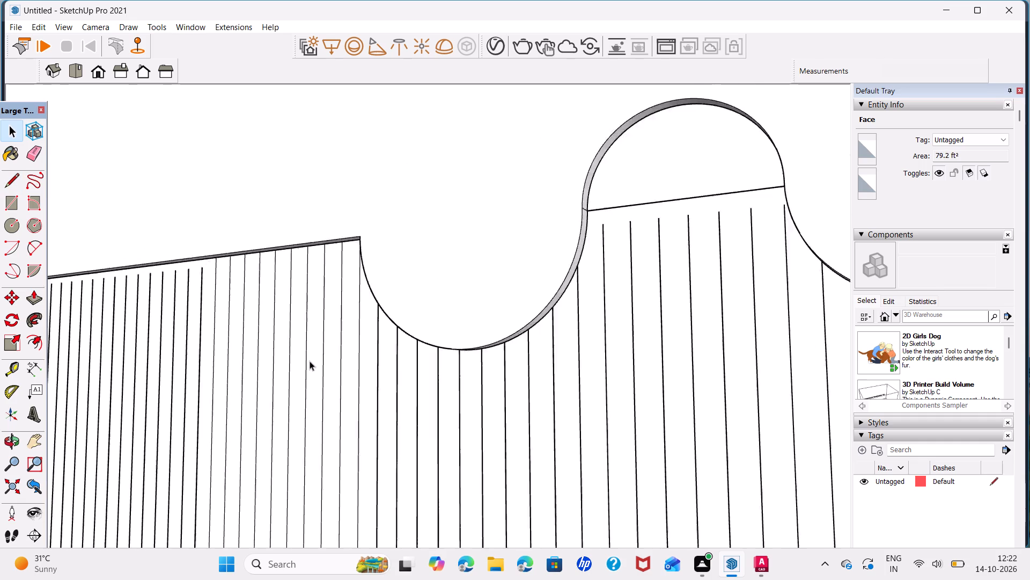
scroll(310, 361, down, 7)
middle_drag(390, 437, 386, 128)
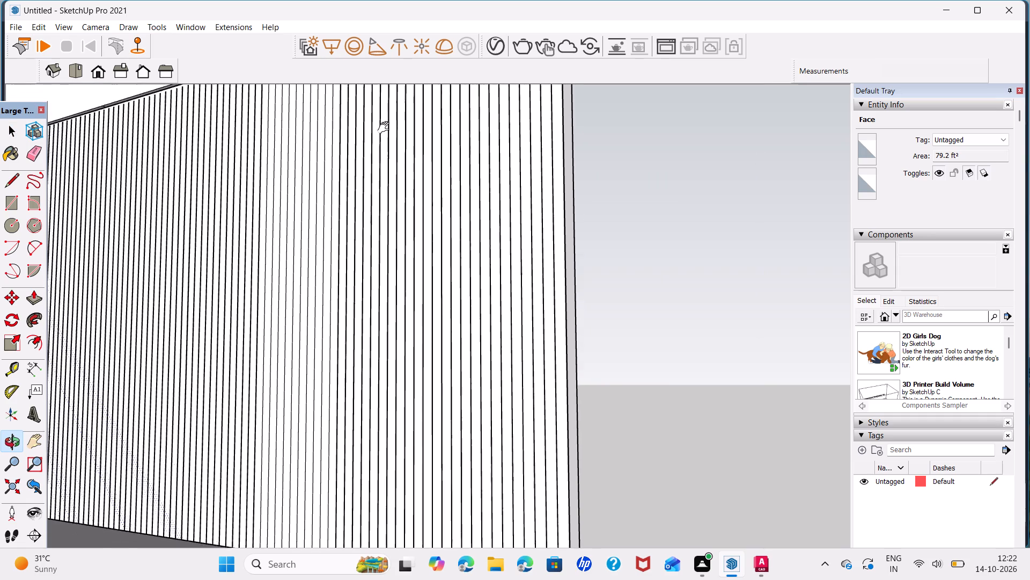
middle_drag(386, 128, 387, 105)
middle_drag(527, 223, 531, 456)
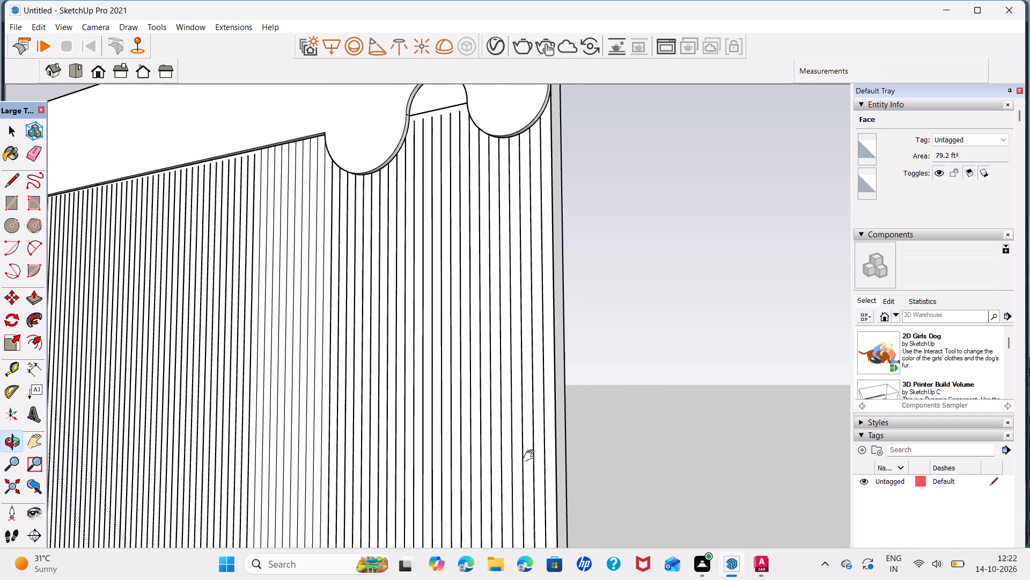
middle_drag(531, 456, 539, 484)
scroll(439, 202, up, 5)
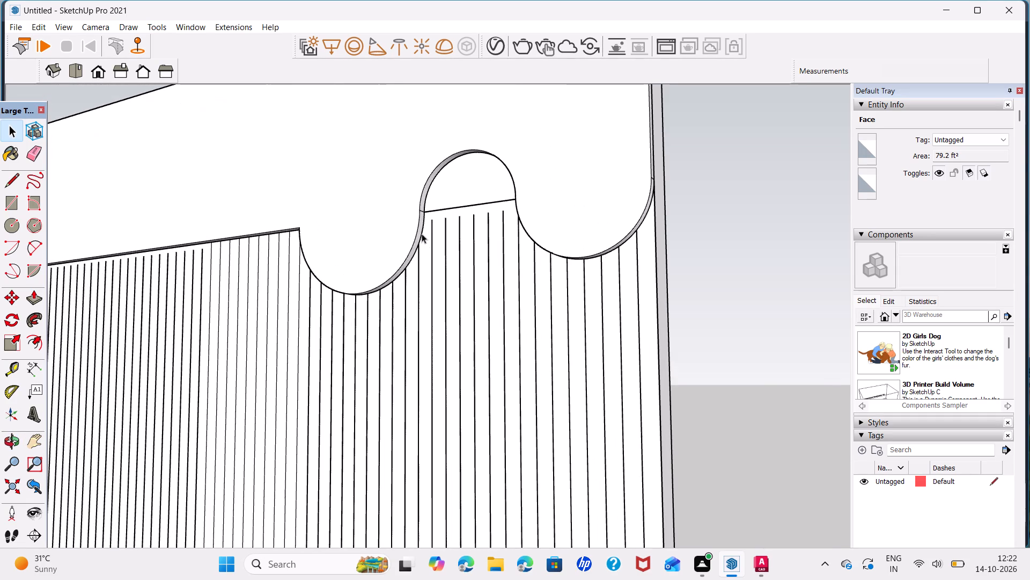
scroll(422, 234, up, 3)
key(l)
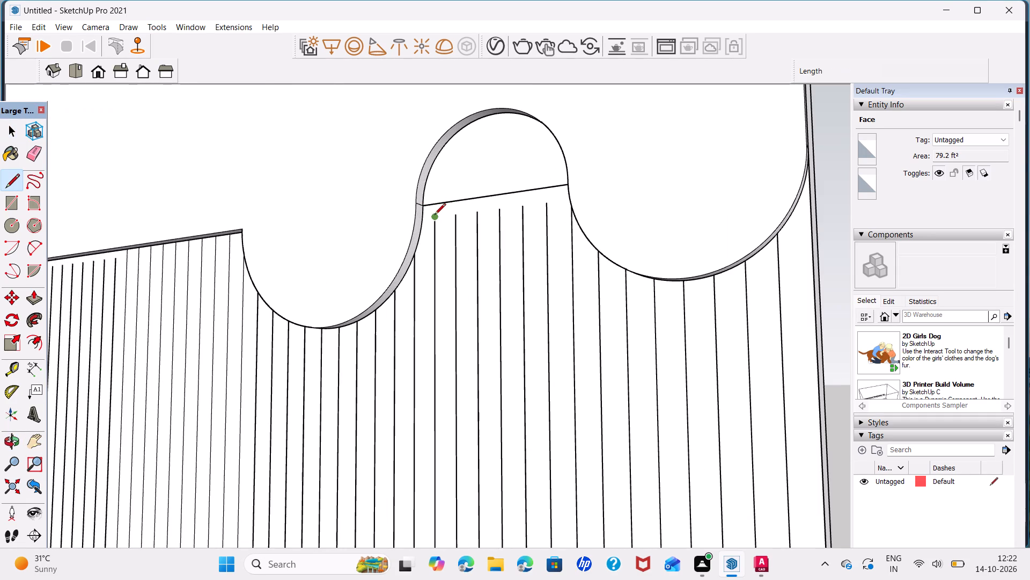
click(435, 220)
click(433, 204)
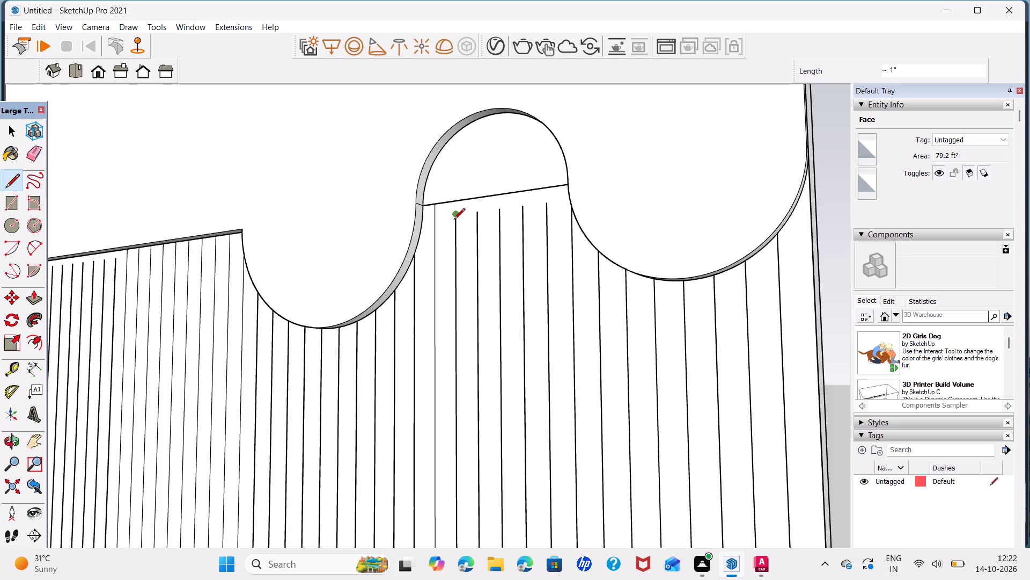
click(454, 220)
click(454, 205)
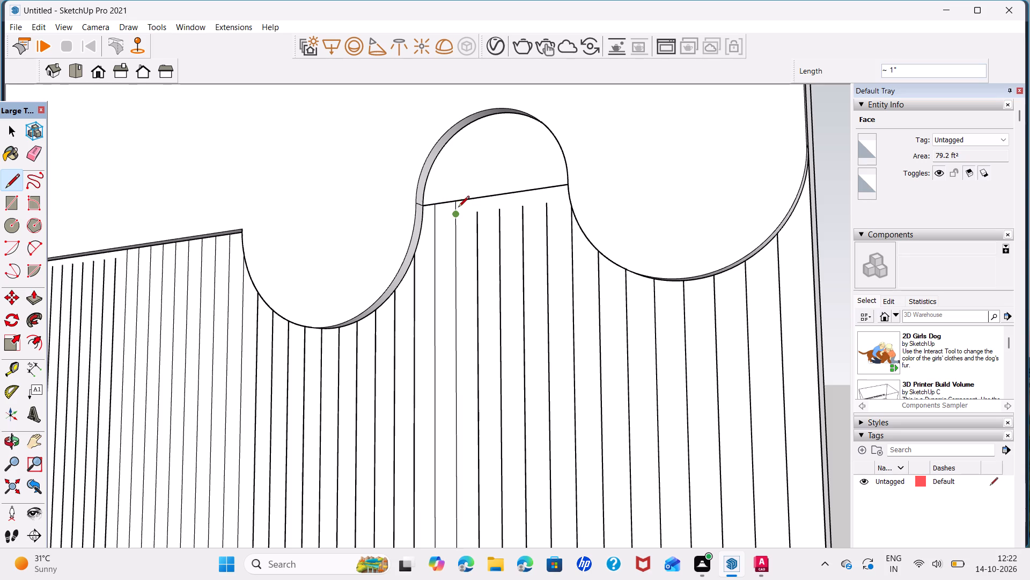
click(438, 205)
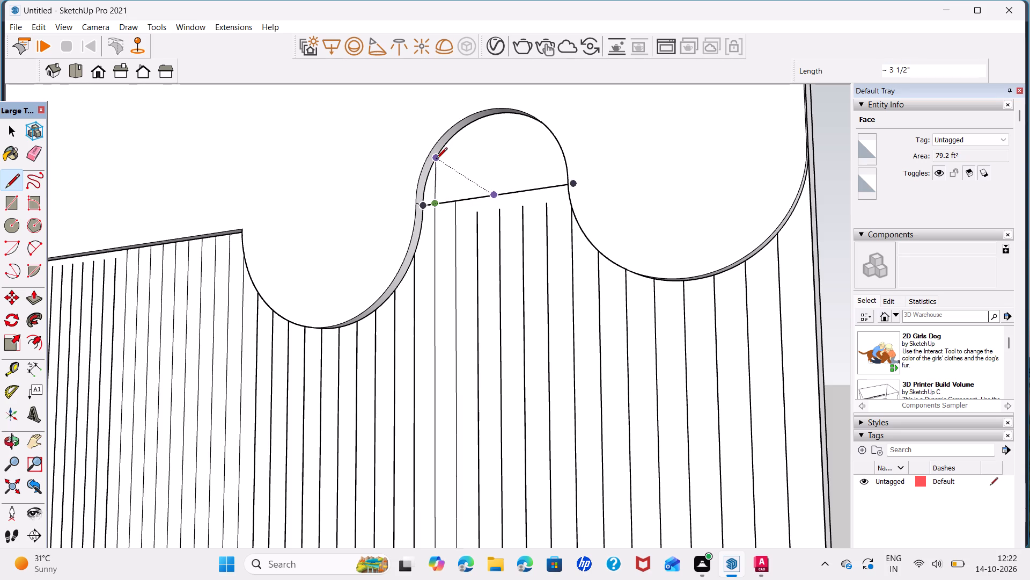
click(436, 160)
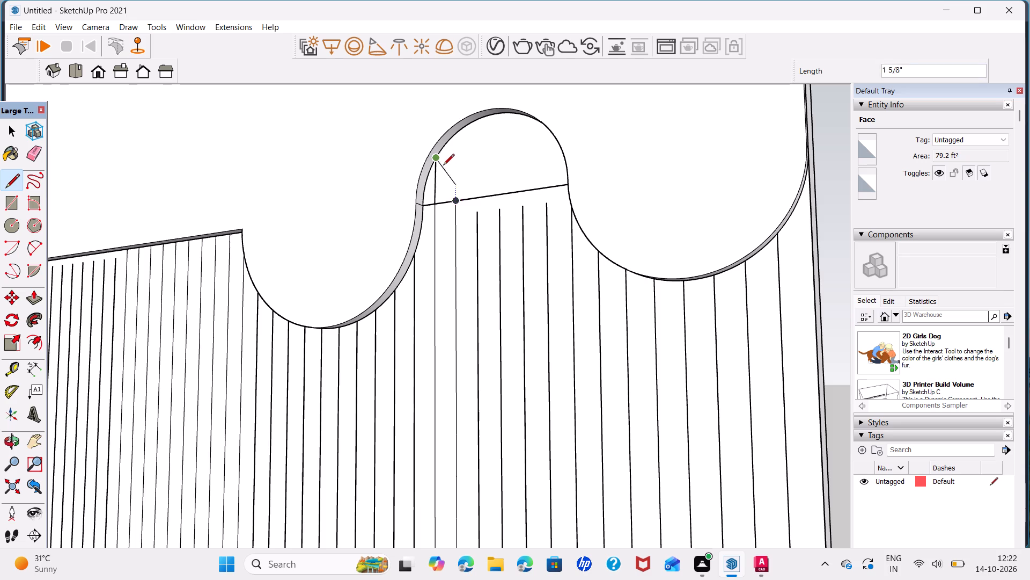
key(space)
Delete the short piece of the arch's straight base line between the arch's side and the first extended vertical line.
scroll(431, 165, up, 4)
click(433, 183)
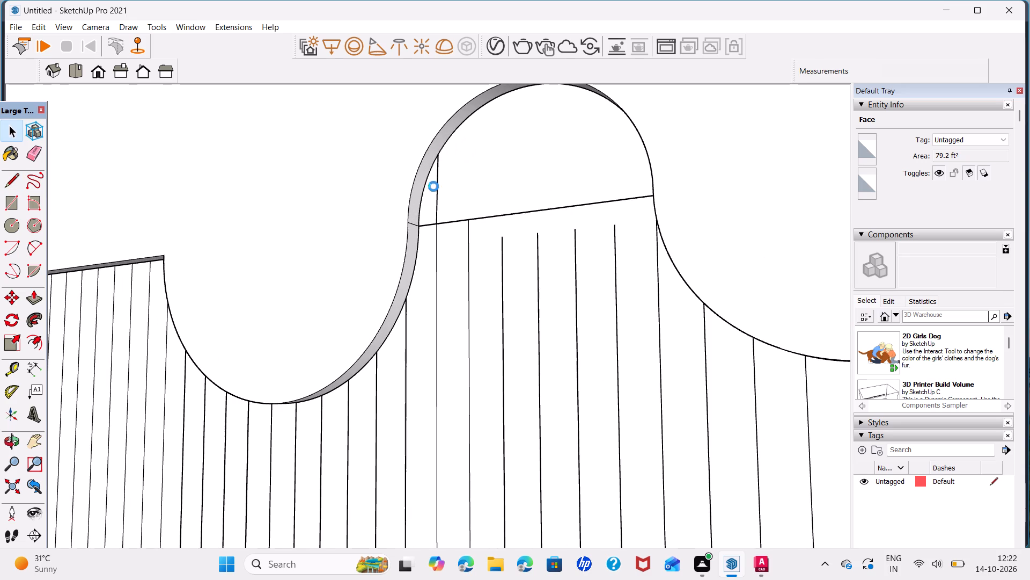
click(429, 209)
click(430, 224)
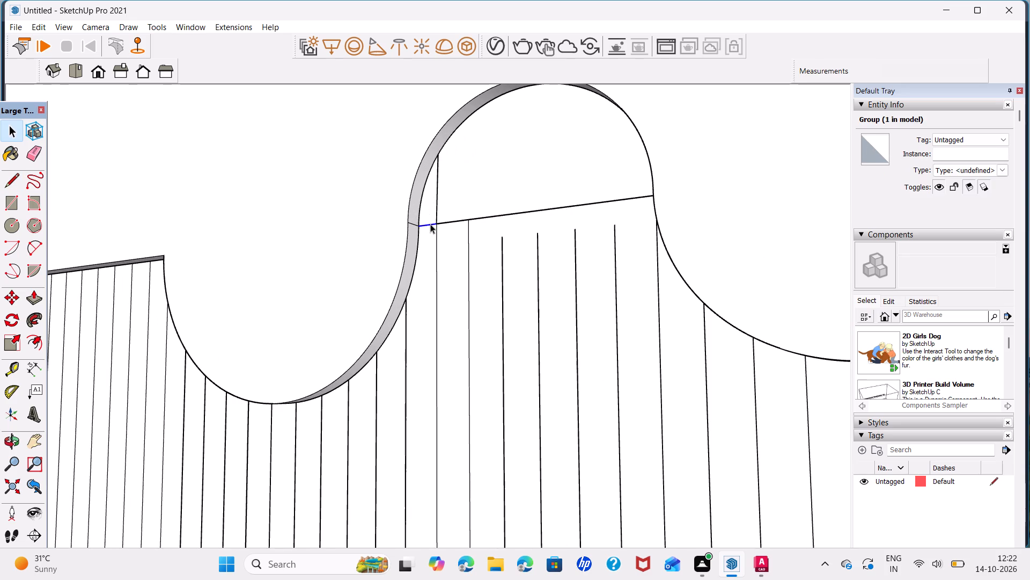
key(Delete)
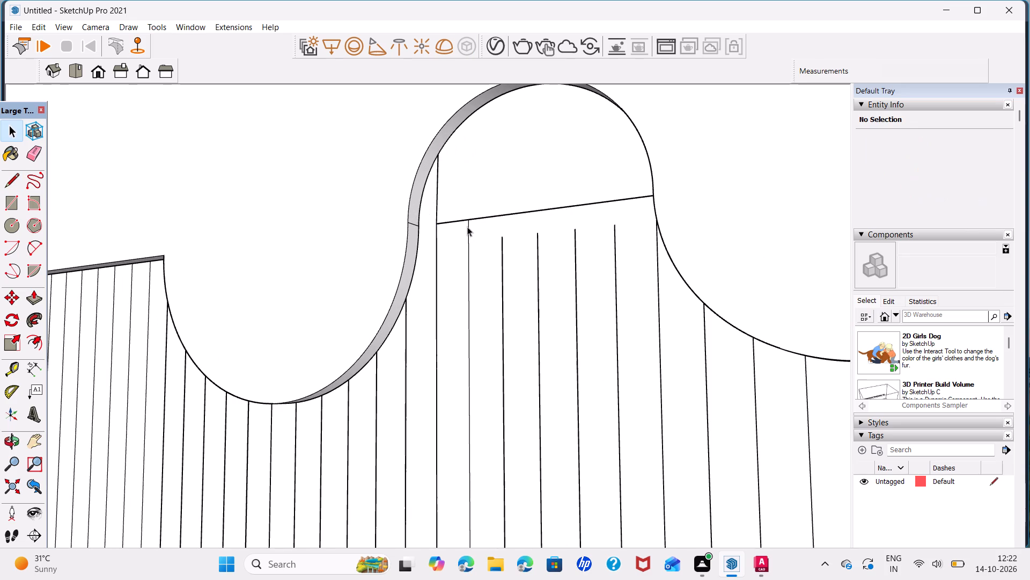
Extend the second, third and fourth vertical lines under the arch up to its curved edge, the second by about 5 1/16".
key(l)
click(470, 219)
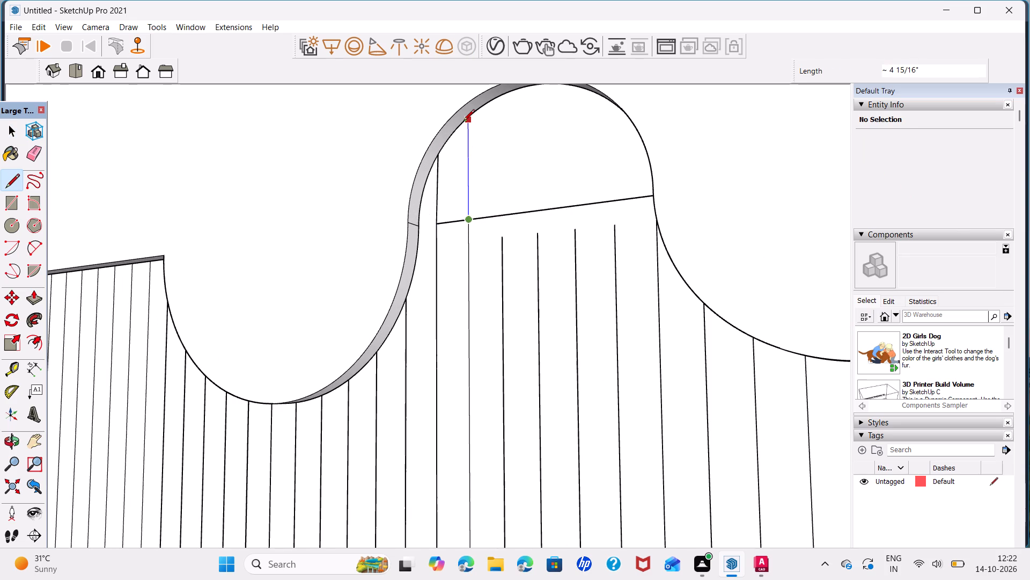
click(465, 118)
key(space)
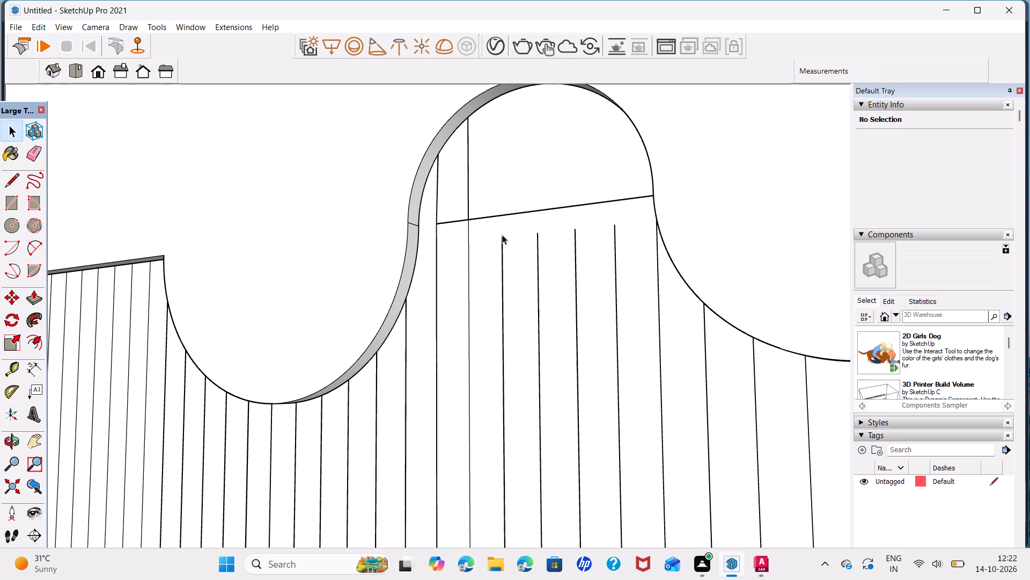
key(l)
click(502, 237)
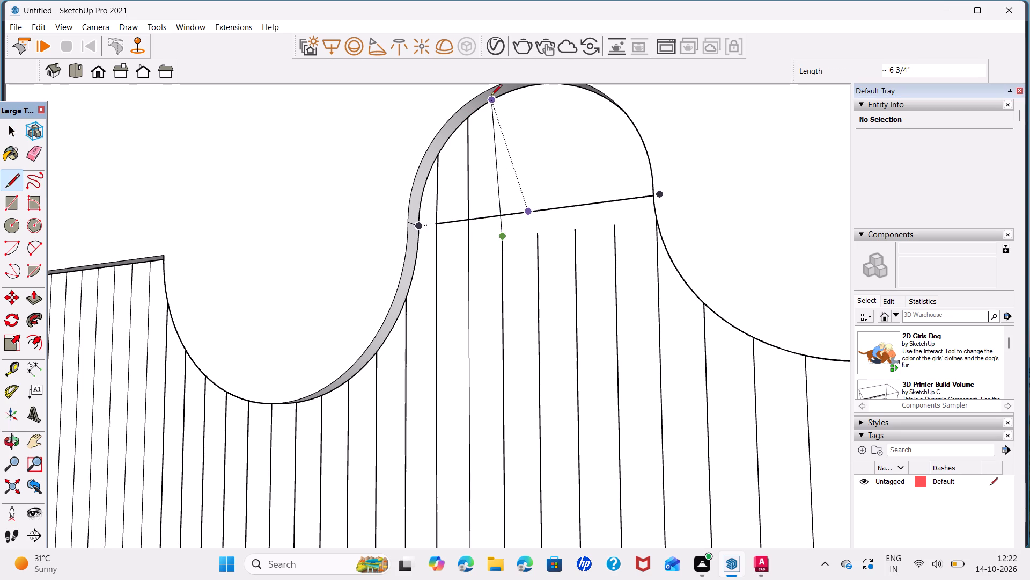
click(496, 100)
key(space)
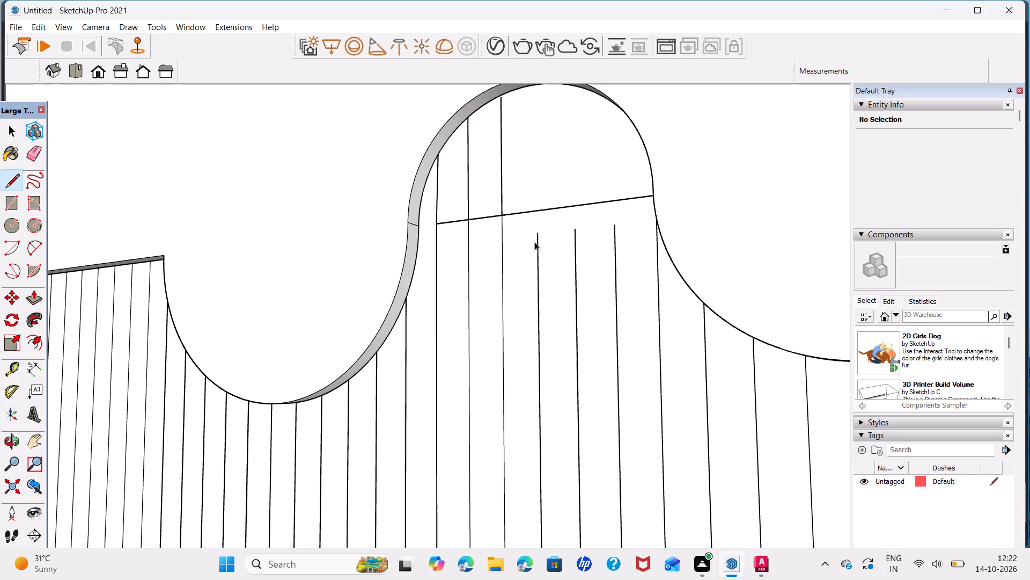
key(l)
click(536, 233)
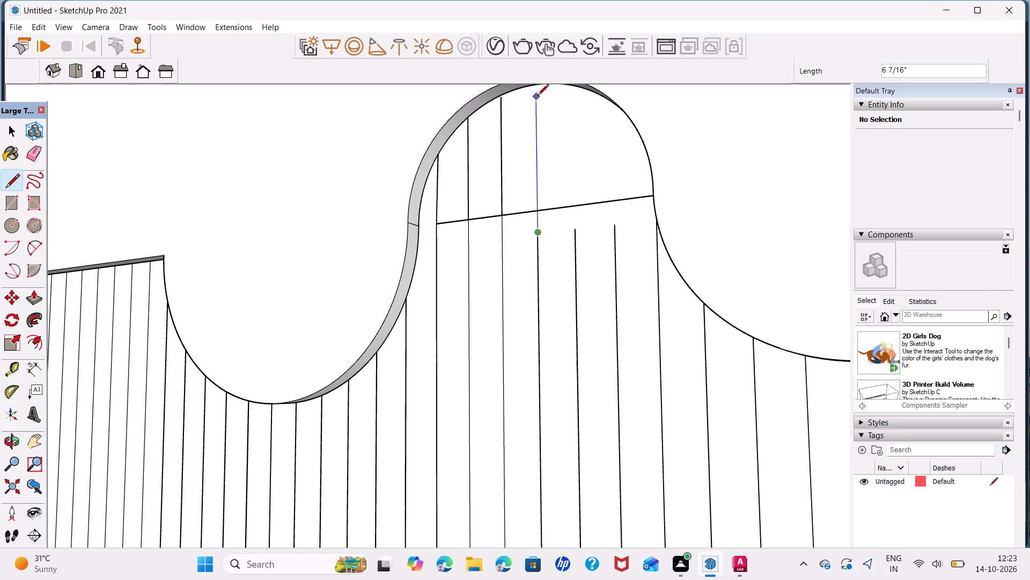
middle_drag(538, 96, 536, 170)
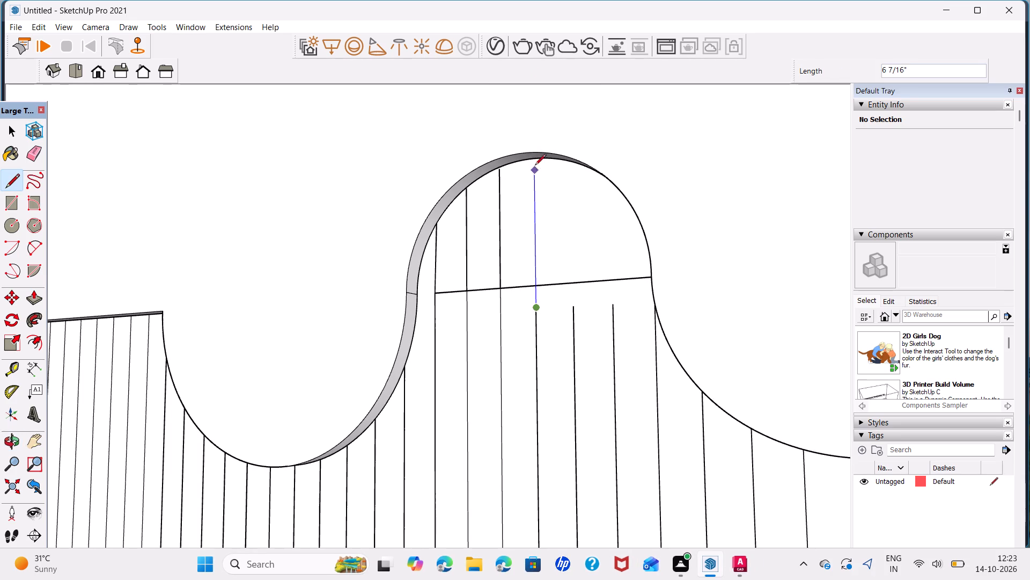
click(533, 161)
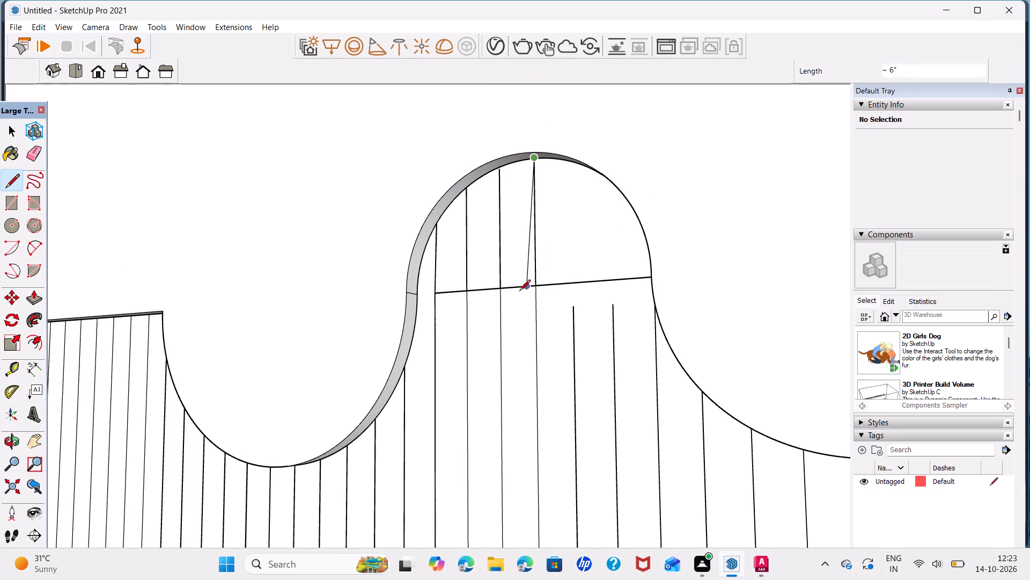
key(space)
Delete the piece of the arch's base line between the third and fourth extended vertical lines.
click(518, 285)
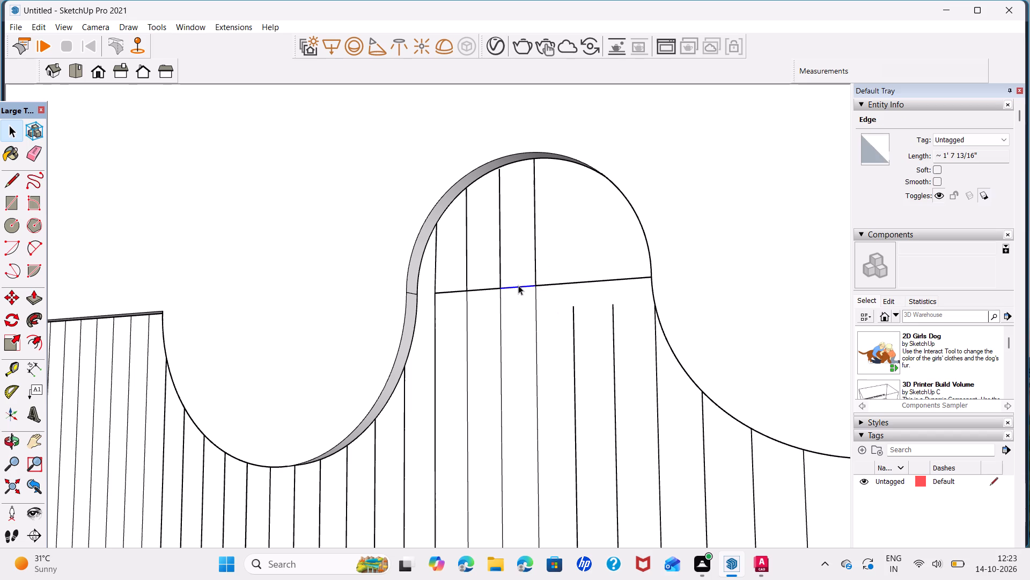
key(Delete)
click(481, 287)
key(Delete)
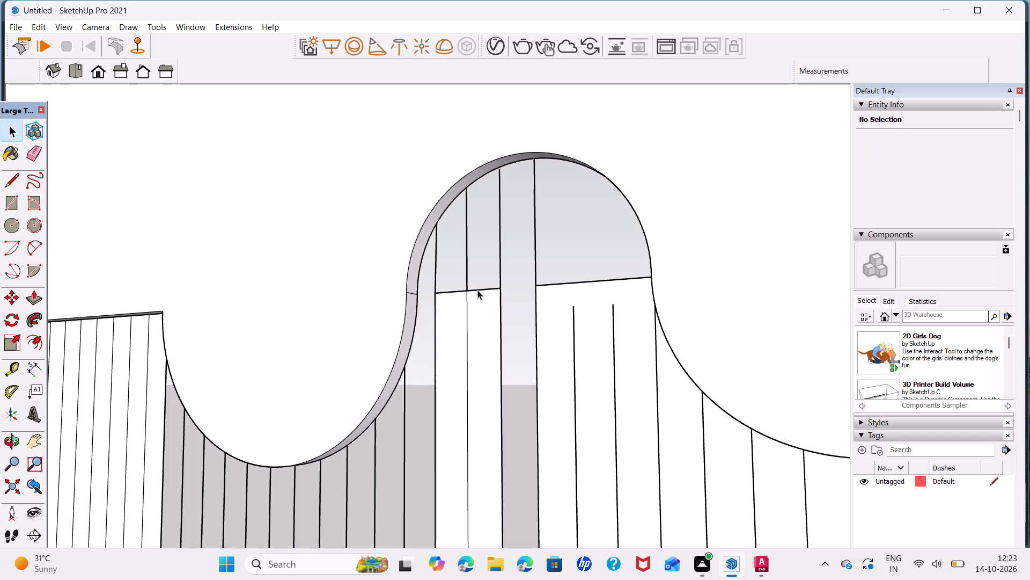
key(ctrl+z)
Delete the remaining pieces of the arch's base line, between the first three verticals and beyond the fourth.
click(495, 288)
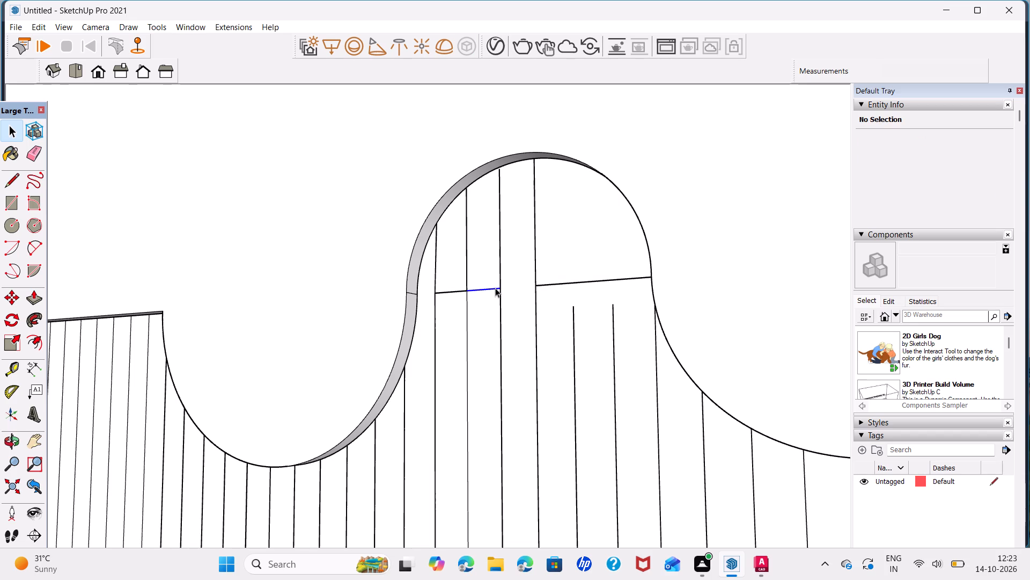
key(Delete)
click(460, 290)
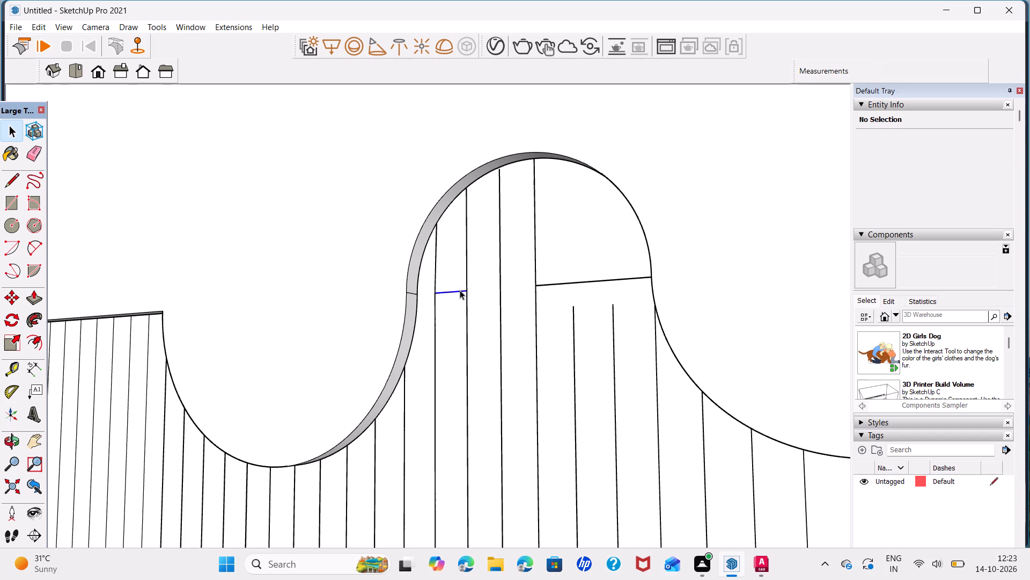
key(Delete)
click(460, 299)
click(456, 303)
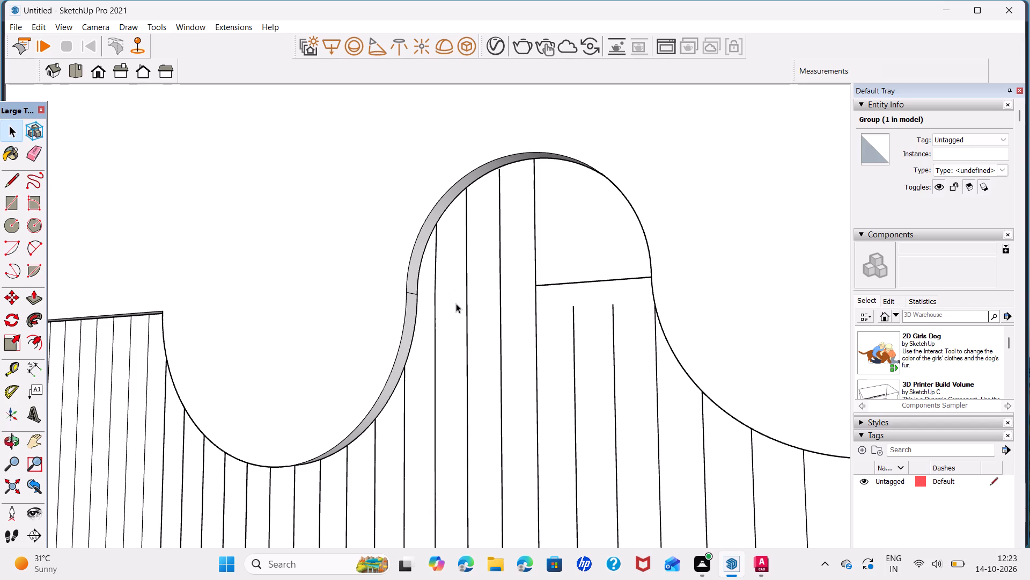
scroll(456, 303, down, 5)
click(550, 285)
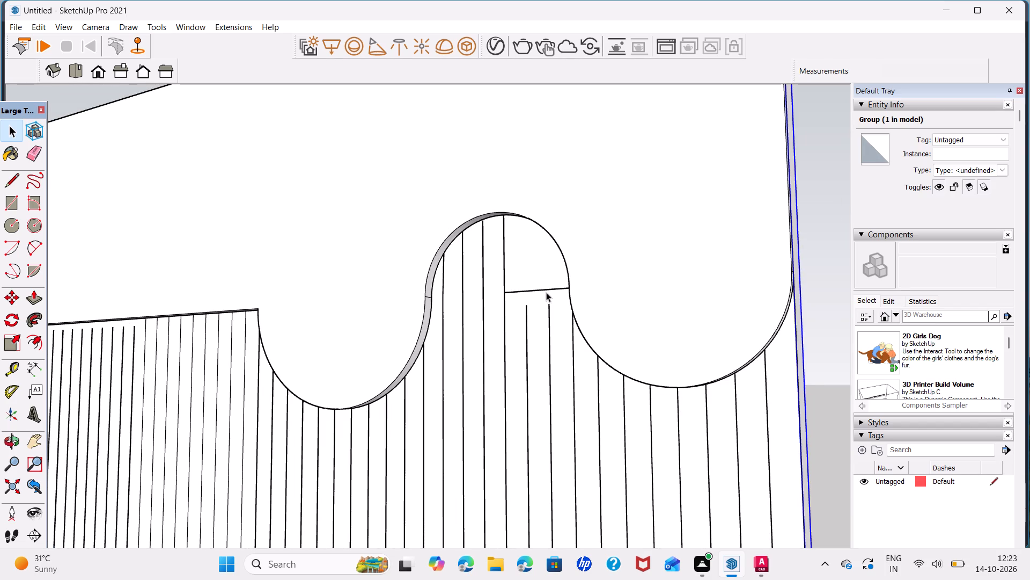
click(547, 289)
key(Delete)
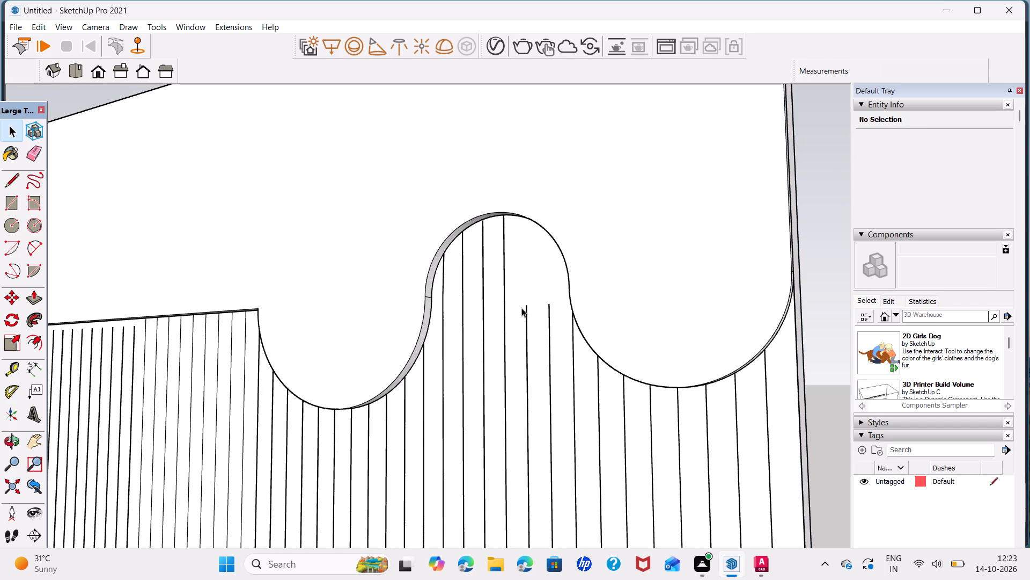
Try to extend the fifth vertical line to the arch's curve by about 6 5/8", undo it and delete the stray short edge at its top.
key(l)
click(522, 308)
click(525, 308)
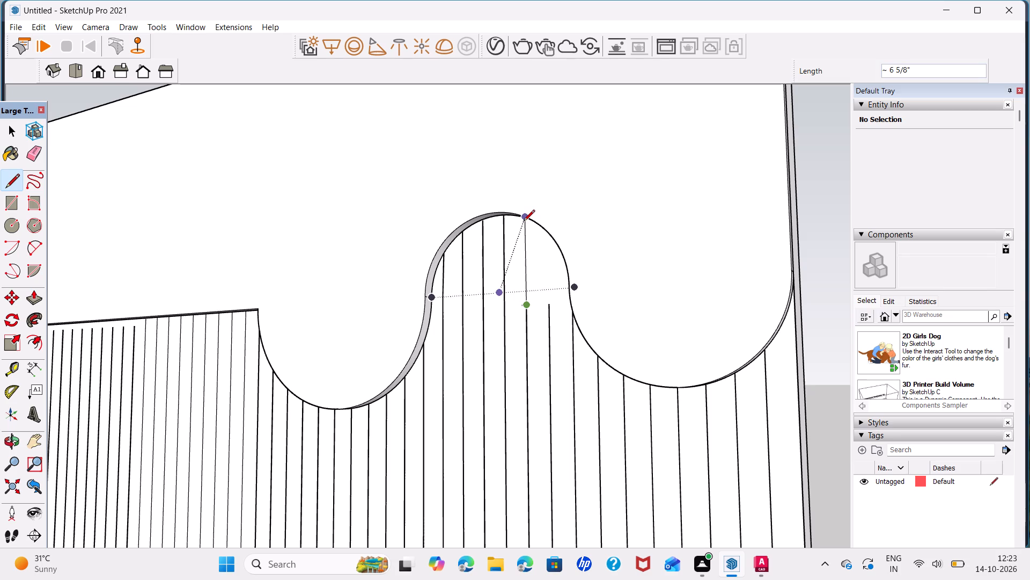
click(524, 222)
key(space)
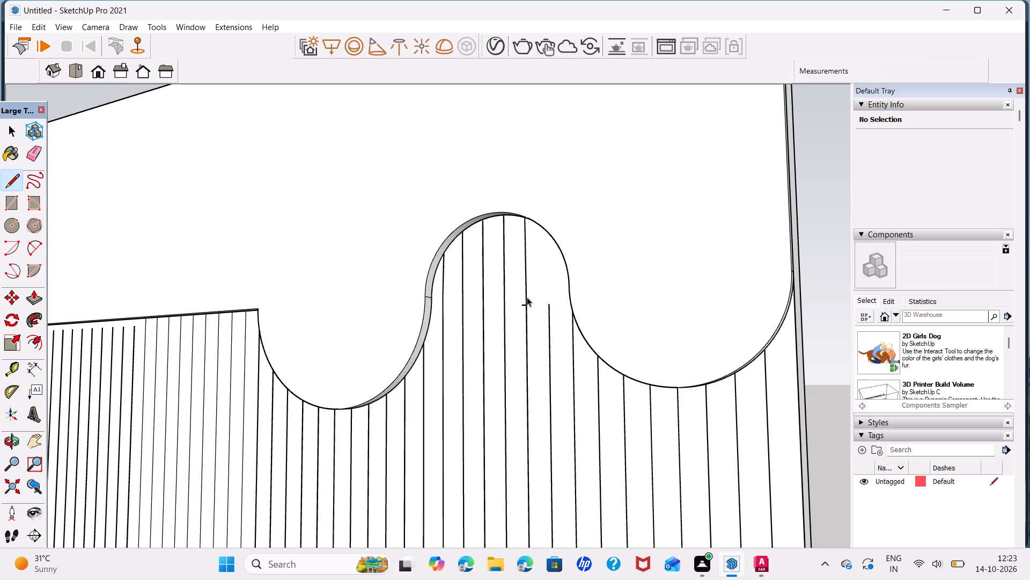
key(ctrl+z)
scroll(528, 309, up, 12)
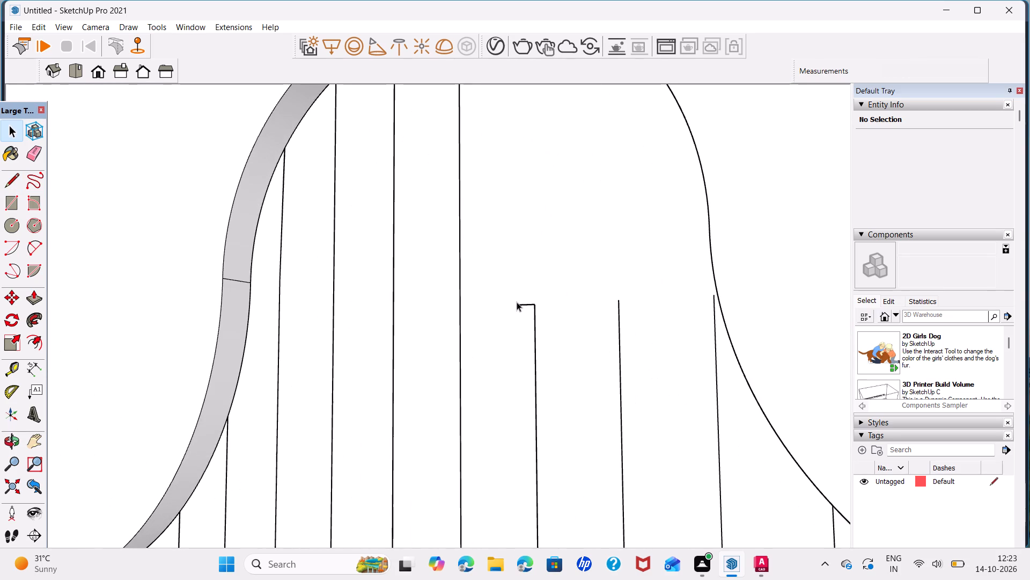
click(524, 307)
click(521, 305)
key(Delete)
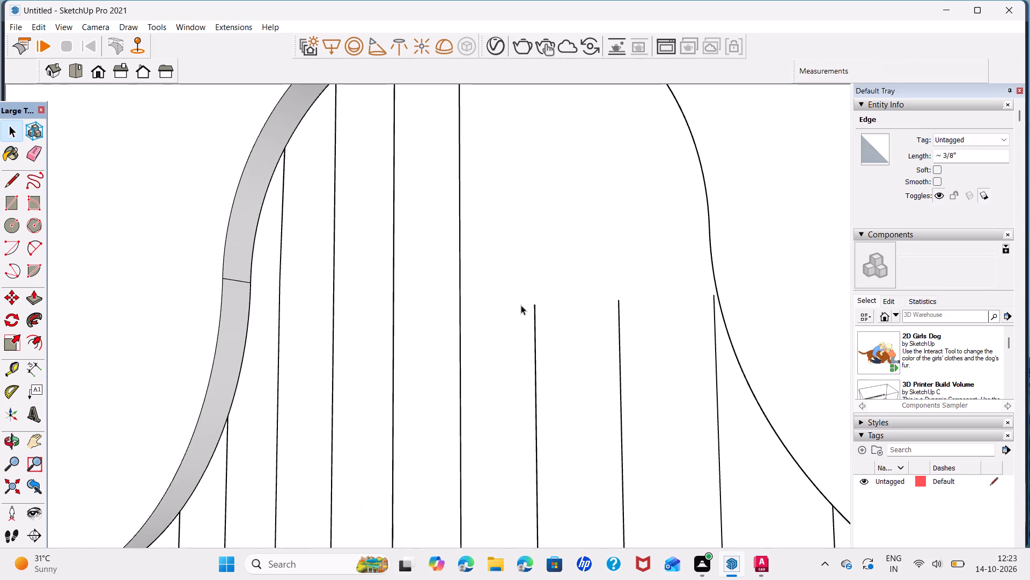
Extend the fifth vertical line under the arch from its upper end up to the arch's curved edge.
key(l)
click(535, 302)
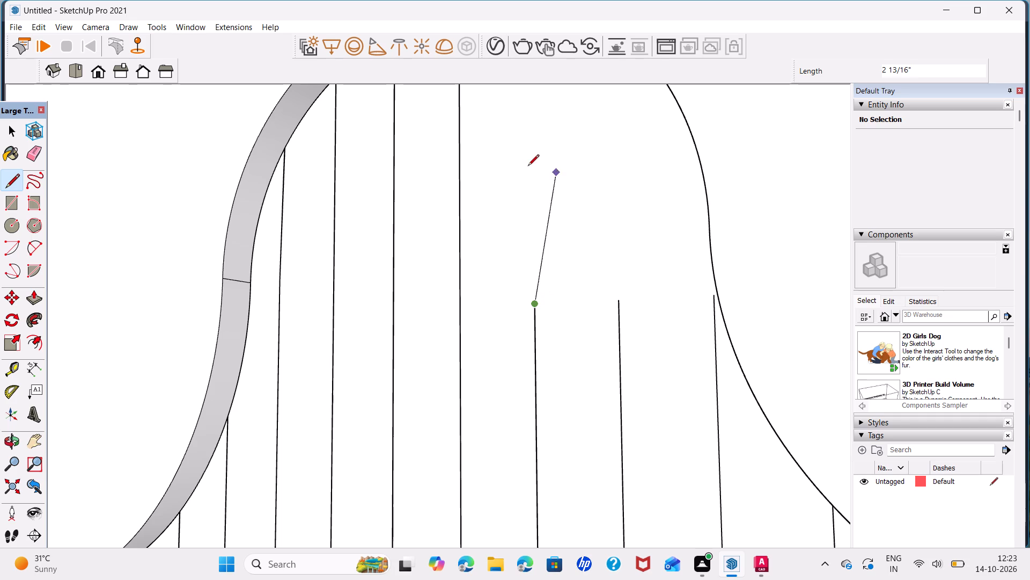
middle_drag(536, 164, 540, 253)
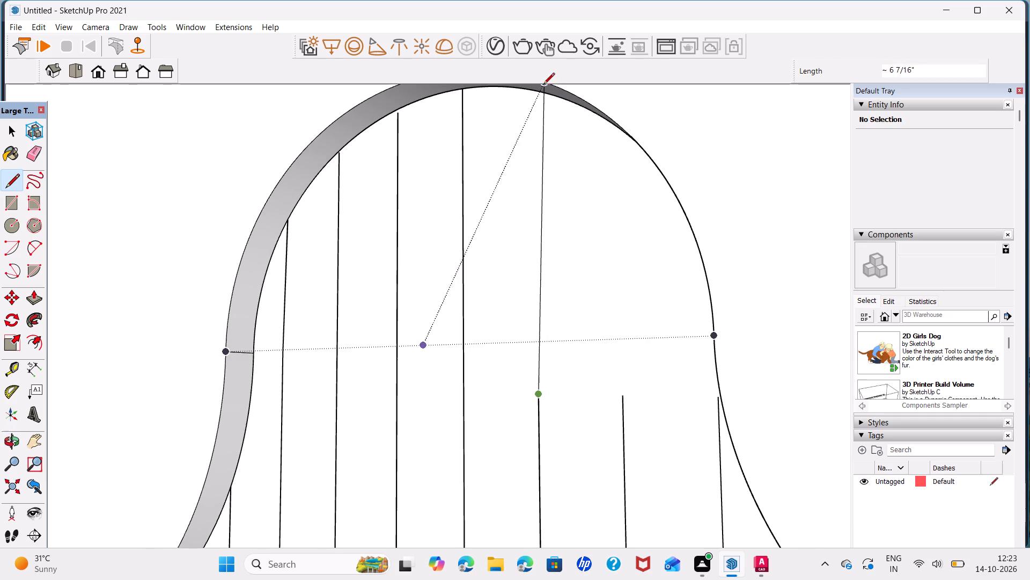
click(543, 96)
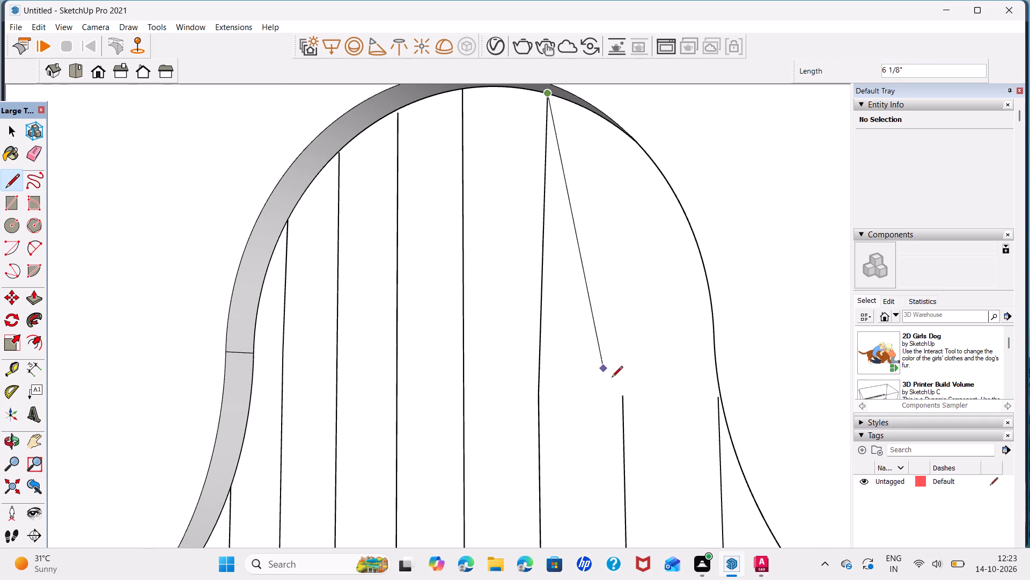
key(space)
Extend the sixth and seventh vertical lines under the arch up to its curved edge, the seventh by about 2 3/8".
key(l)
click(621, 400)
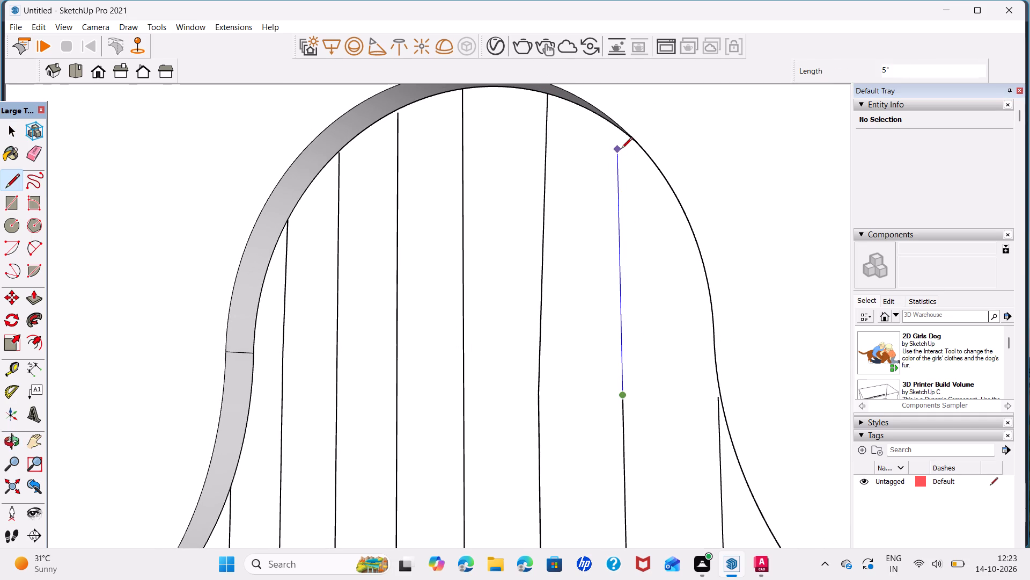
middle_drag(623, 144, 690, 128)
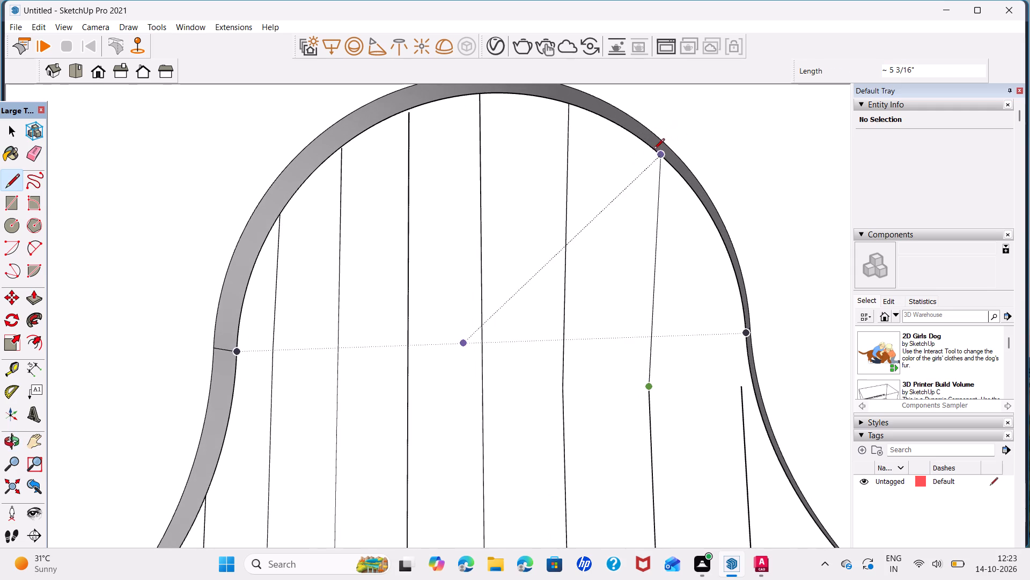
click(647, 143)
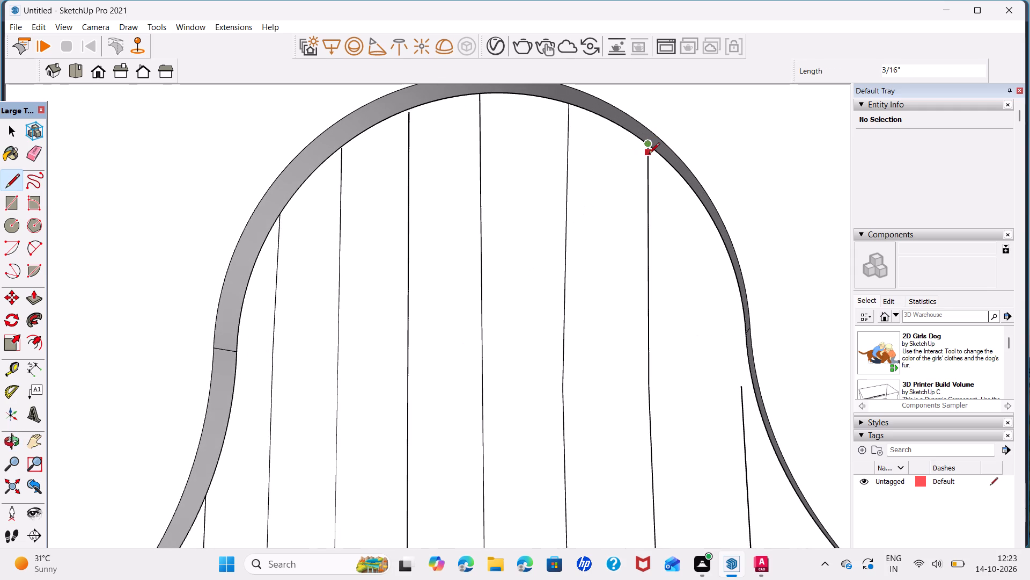
key(space)
key(l)
click(744, 387)
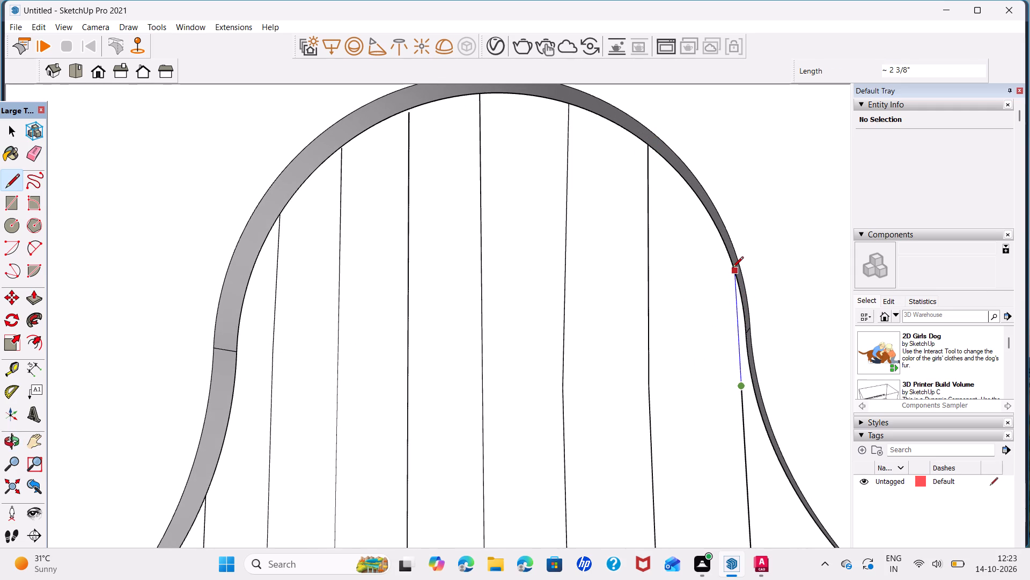
click(732, 269)
key(space)
Examine the vertical lines under the wavy edge, from the arch to the wall's end, for any that stop short.
scroll(580, 337, down, 7)
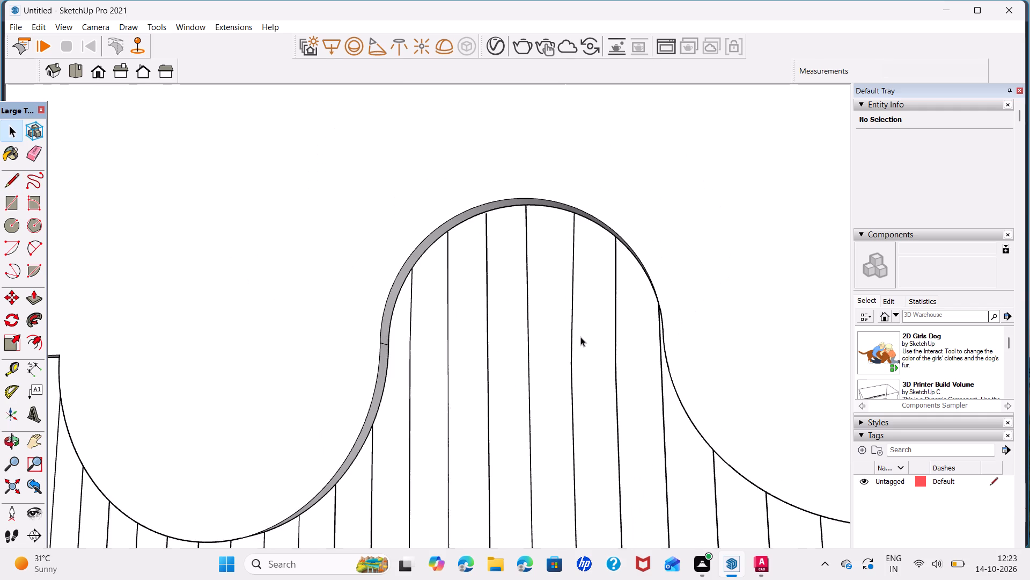
scroll(580, 337, down, 3)
middle_drag(664, 432, 687, 213)
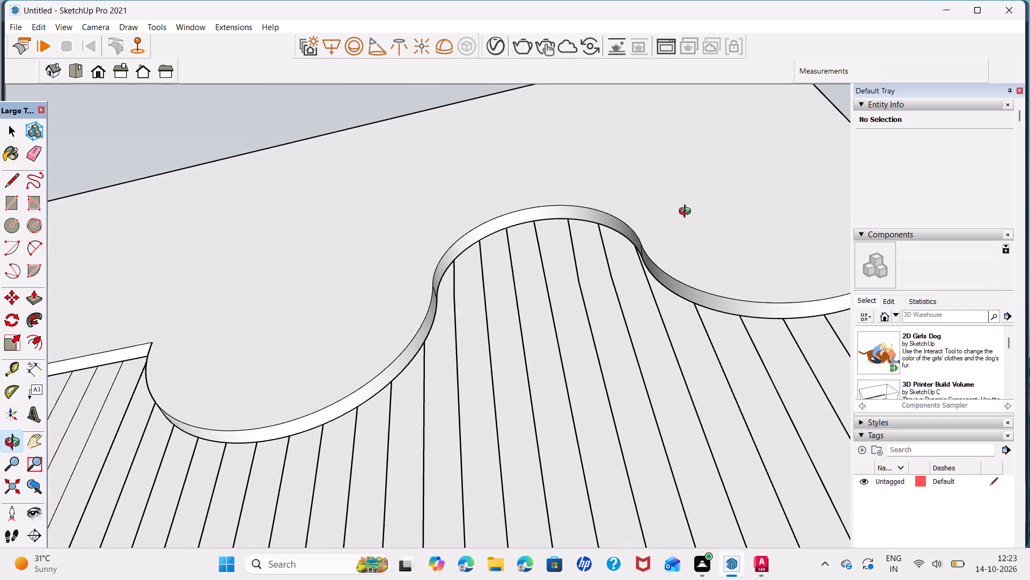
middle_drag(687, 213, 705, 420)
scroll(555, 365, down, 5)
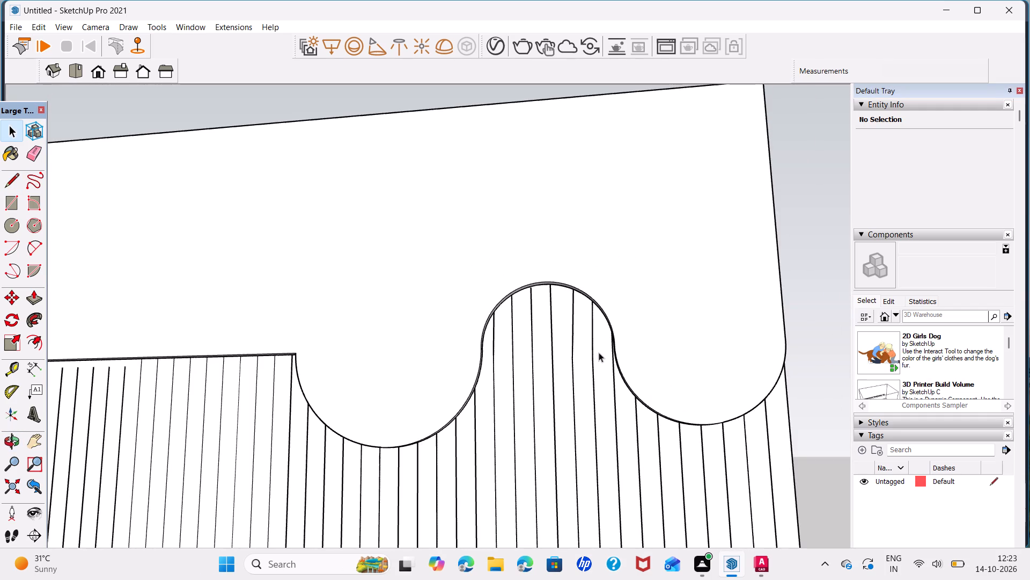
middle_drag(589, 356, 779, 343)
scroll(378, 431, down, 5)
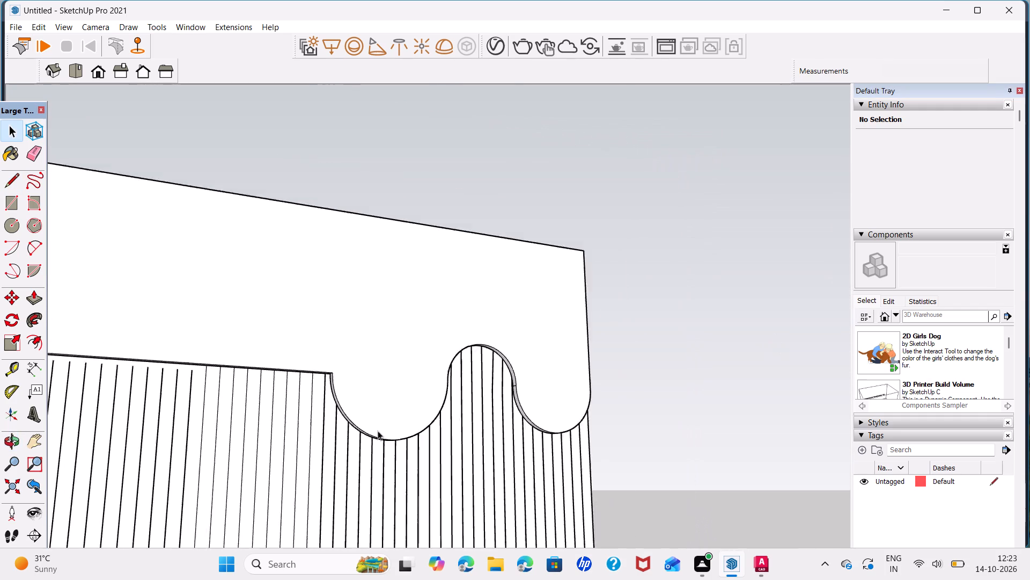
scroll(378, 431, down, 2)
middle_drag(470, 429, 334, 393)
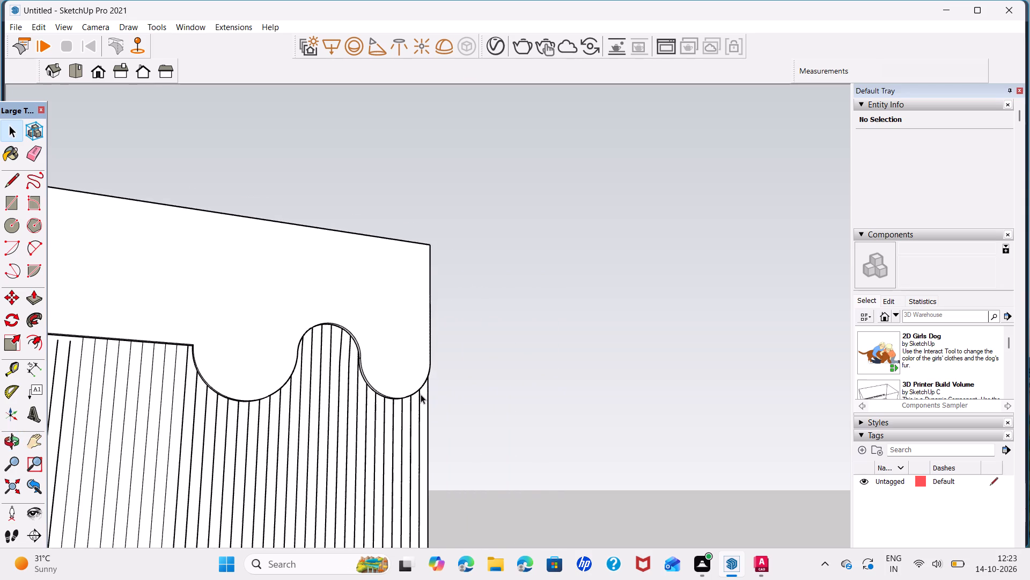
scroll(421, 394, up, 13)
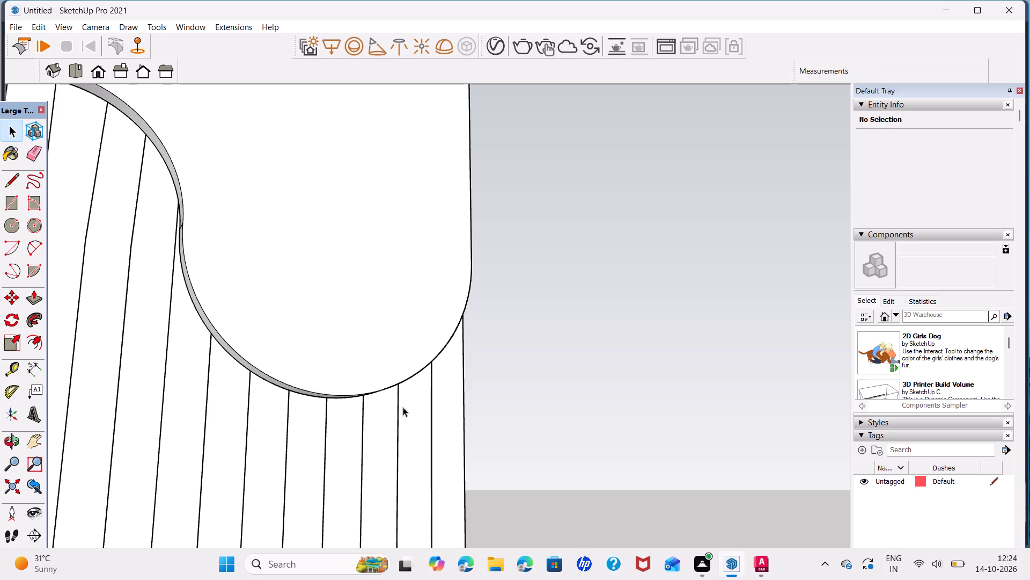
scroll(307, 350, down, 4)
scroll(142, 335, down, 4)
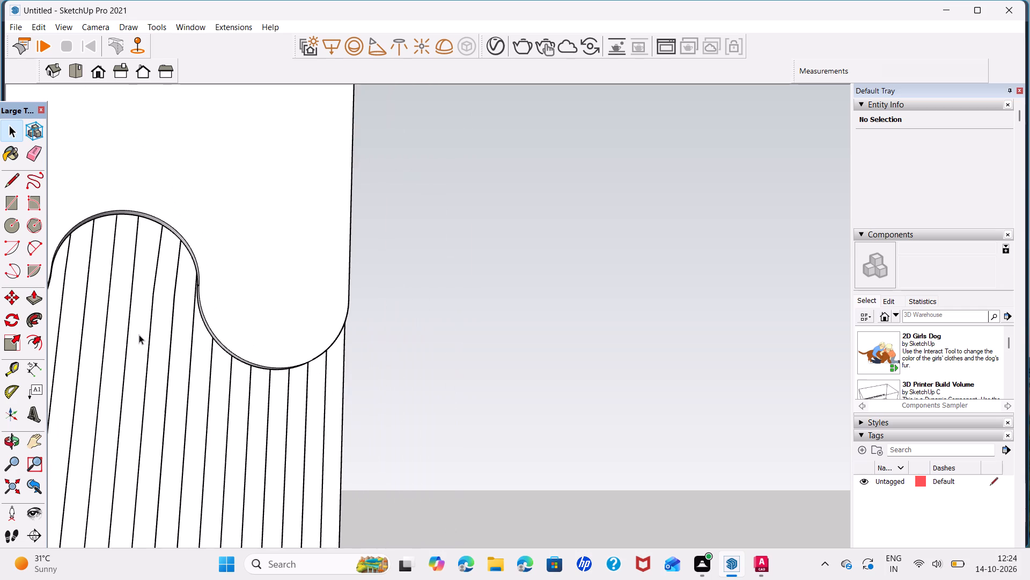
Extend the two short vertical lines nearest the wave up to the band's straight lower edge, by about 3/4" each.
middle_drag(139, 335, 758, 366)
scroll(289, 288, up, 3)
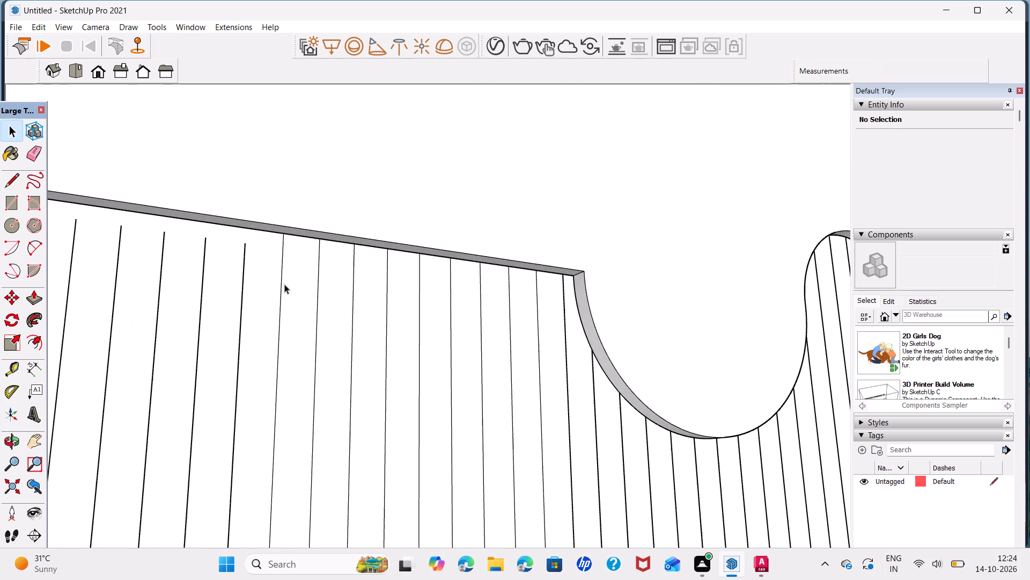
key(l)
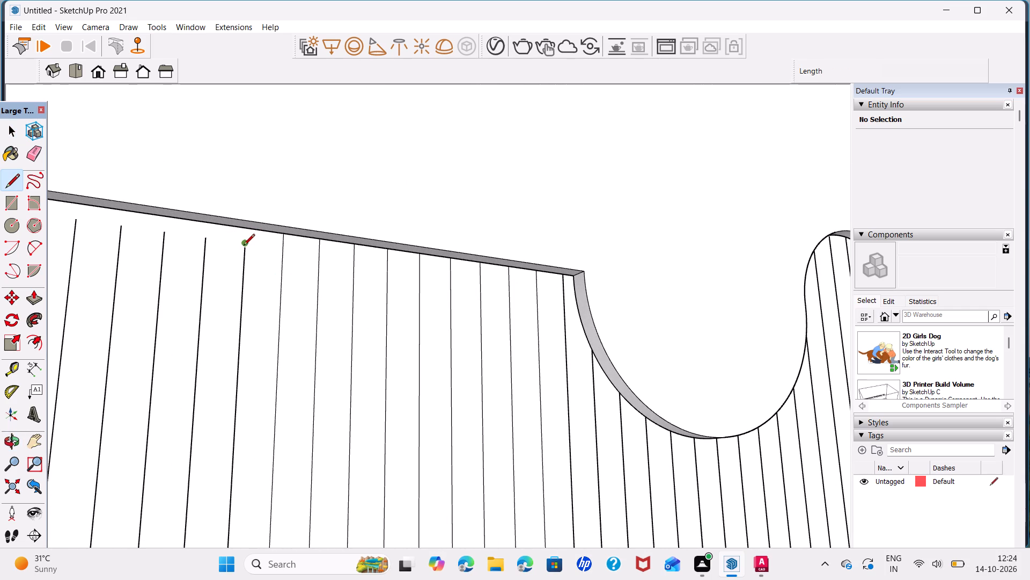
click(244, 246)
click(247, 229)
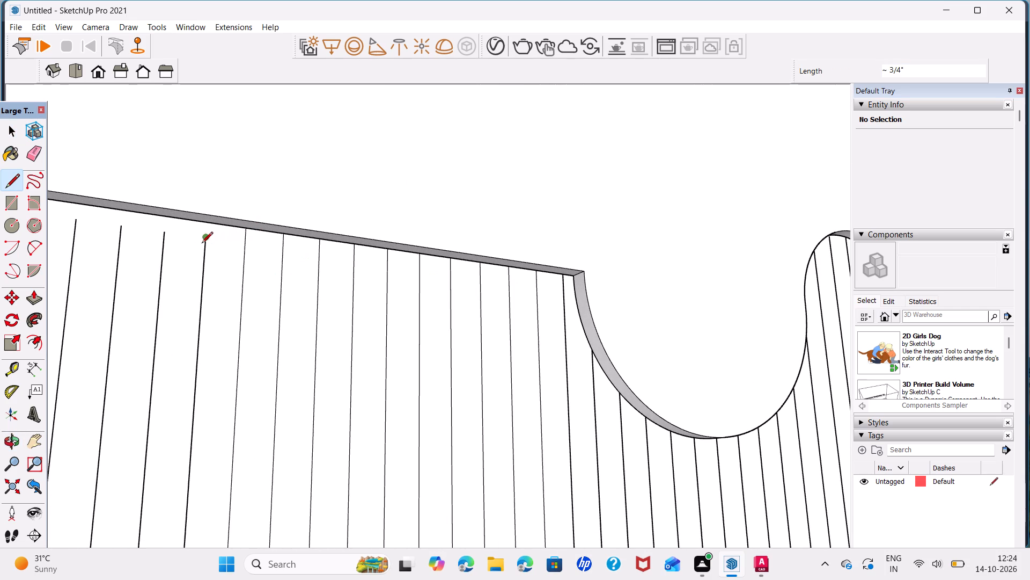
click(202, 241)
click(209, 223)
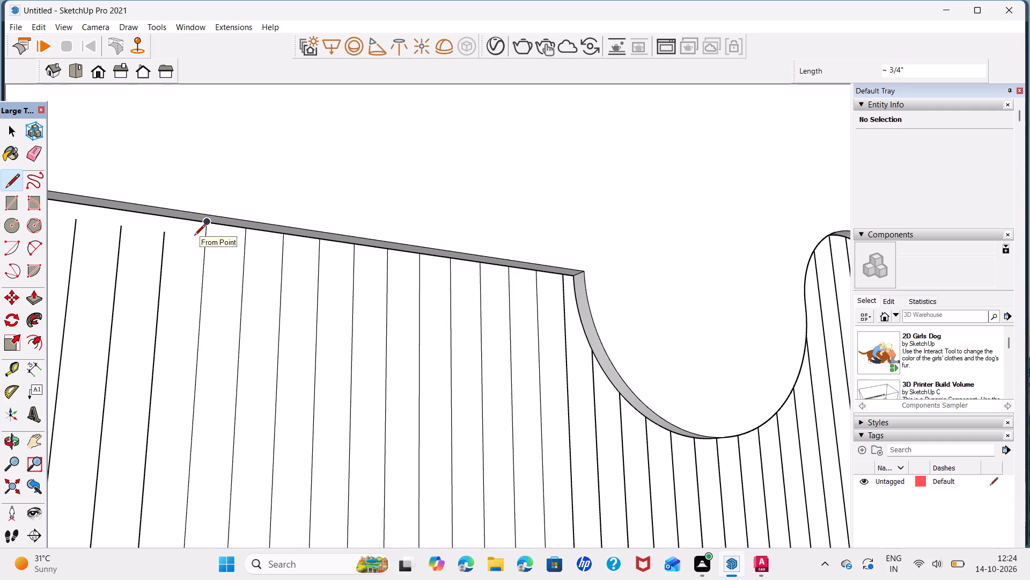
Extend the next four short vertical lines, moving away from the wave, up to the band's straight lower edge, by about 3/4" each.
shift+middle_drag(194, 236, 408, 251)
click(381, 250)
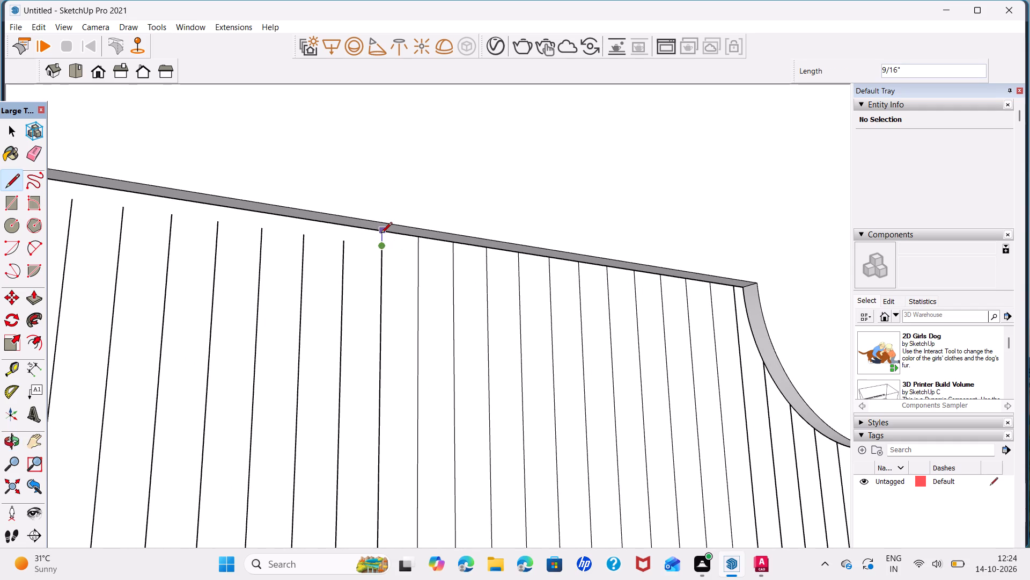
click(381, 234)
click(346, 239)
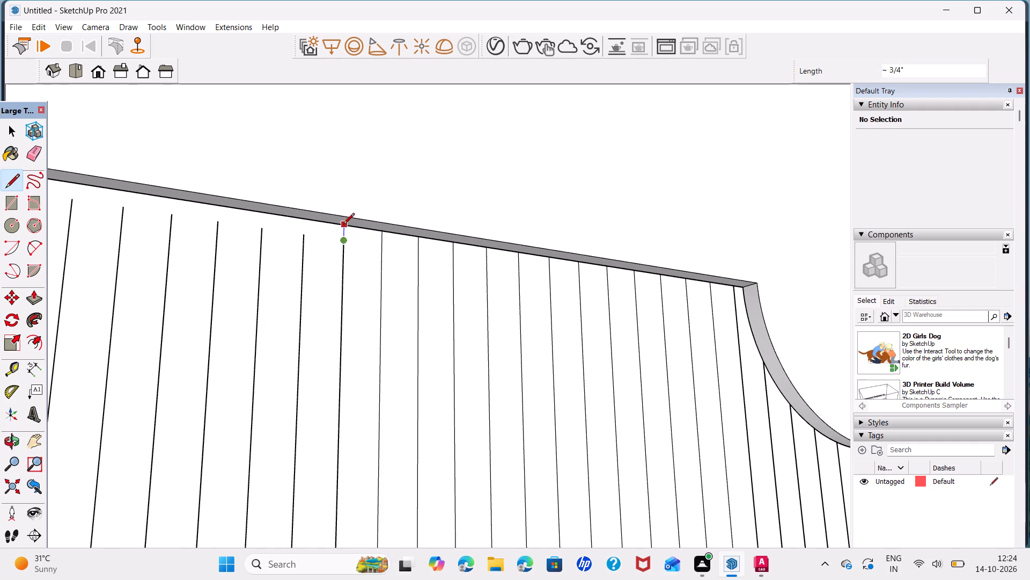
click(343, 225)
click(306, 234)
click(306, 221)
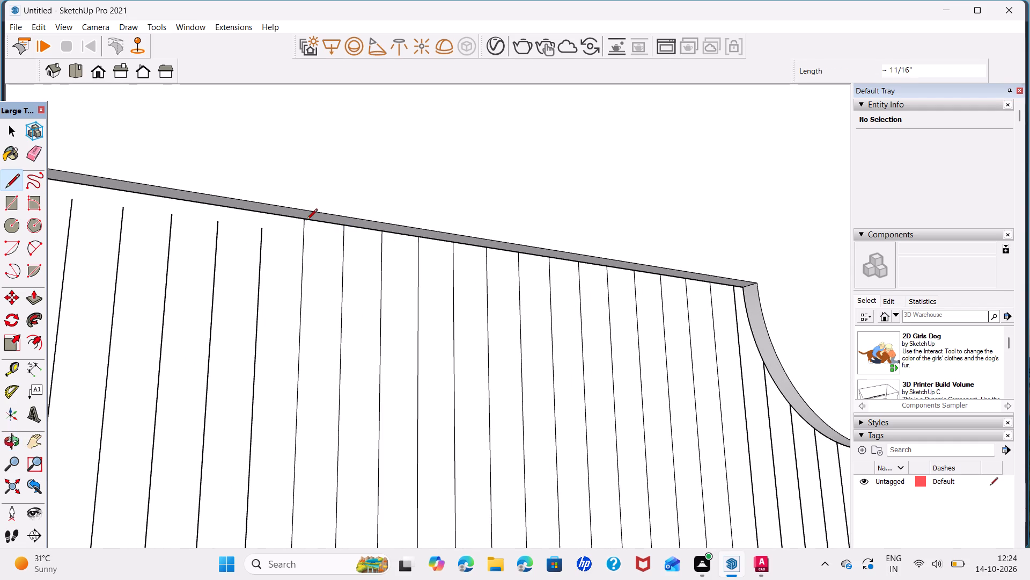
click(261, 229)
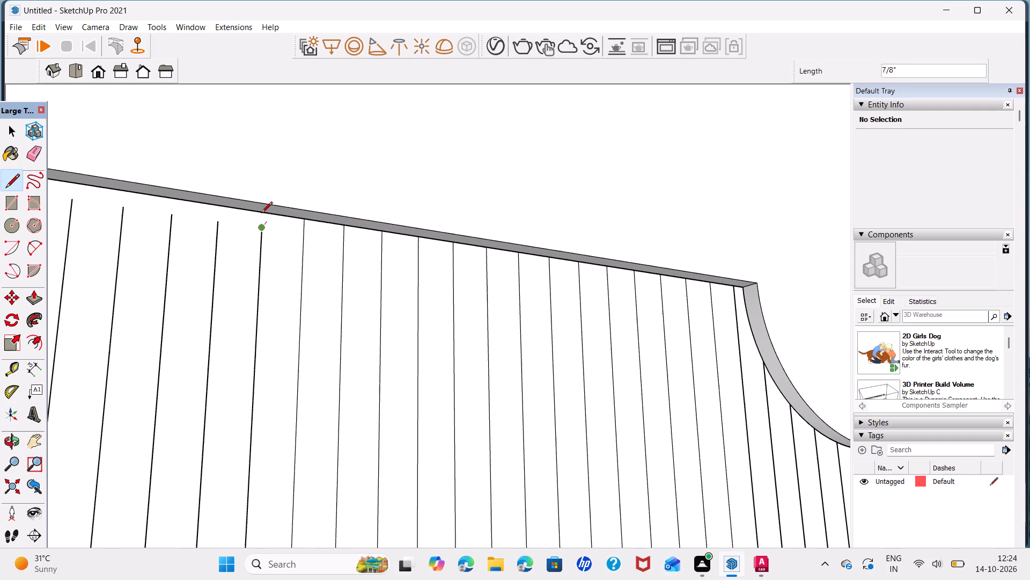
click(261, 212)
Extend the following four short vertical lines farther from the wave to the band's straight lower edge, by about 11/16" each.
shift+middle_drag(261, 212, 445, 224)
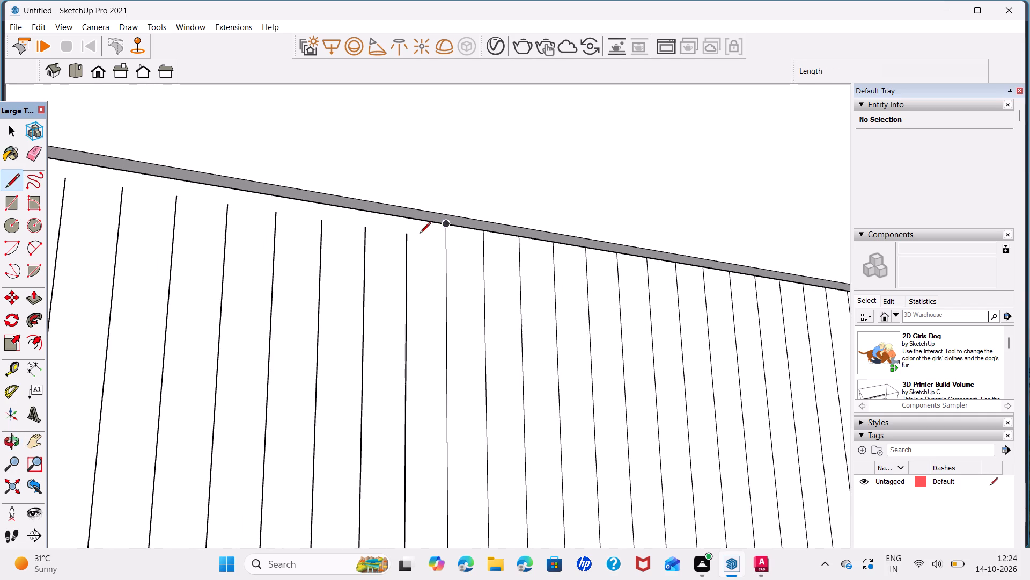
click(408, 235)
click(404, 222)
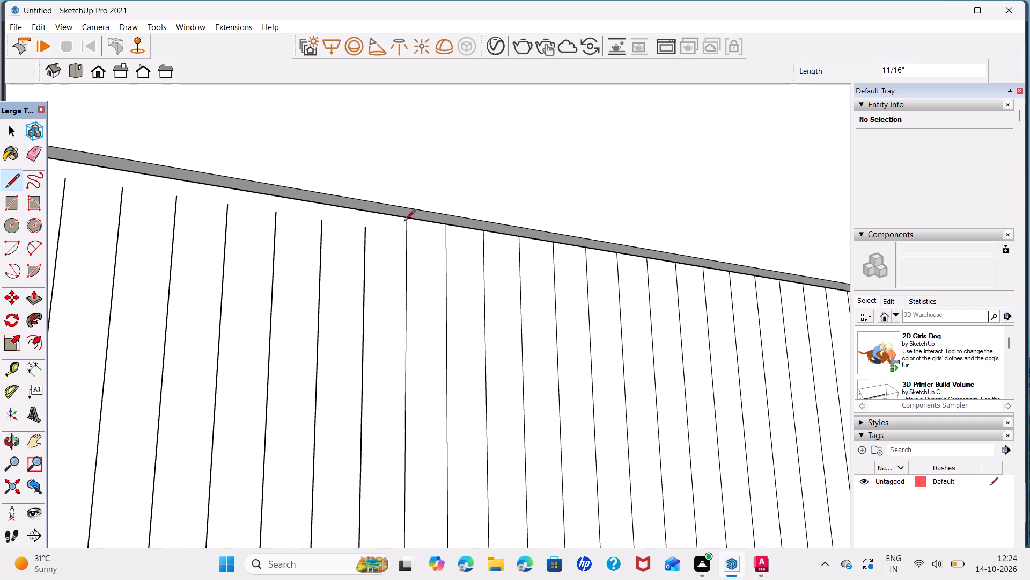
click(365, 228)
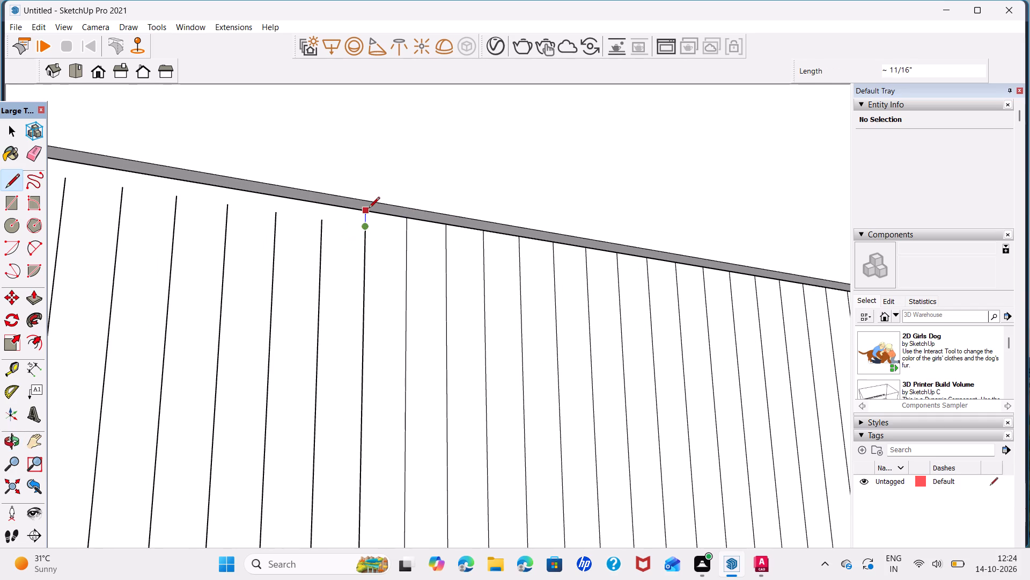
click(369, 209)
click(321, 223)
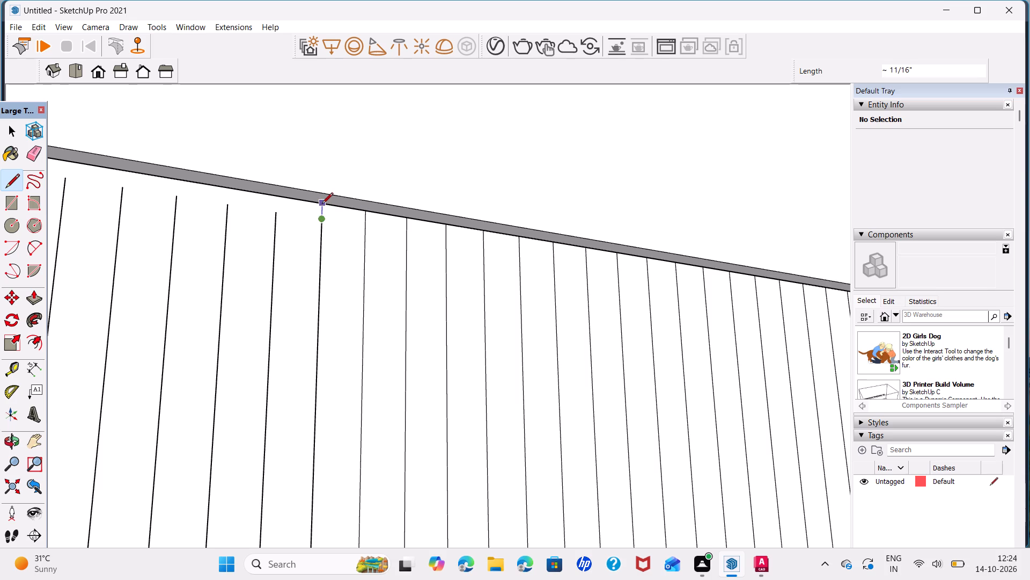
click(322, 204)
click(276, 216)
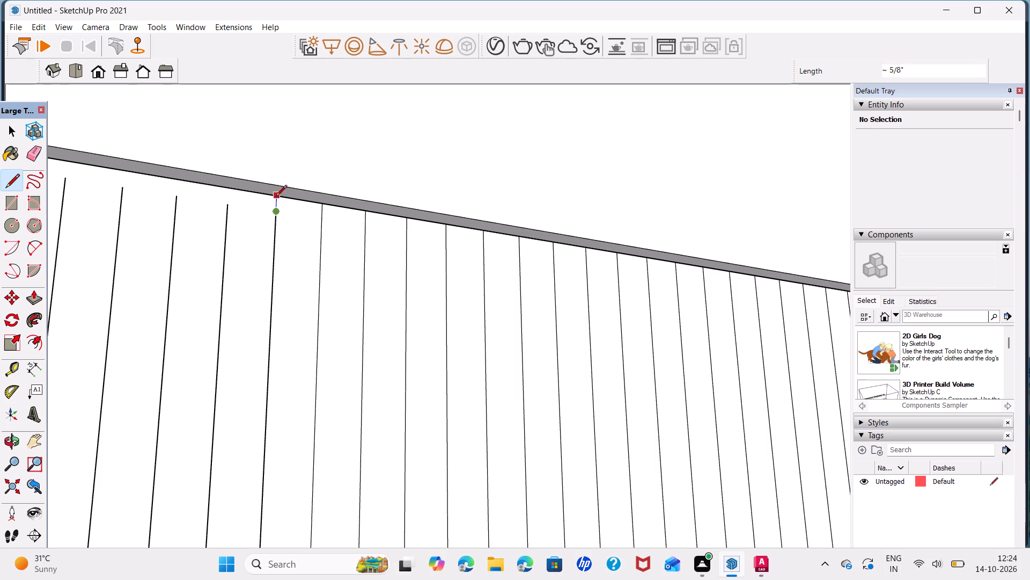
click(275, 196)
Extend the next five short vertical lines away from the wave up to the band's straight lower edge, by about 5/8" each.
shift+middle_drag(273, 195, 550, 236)
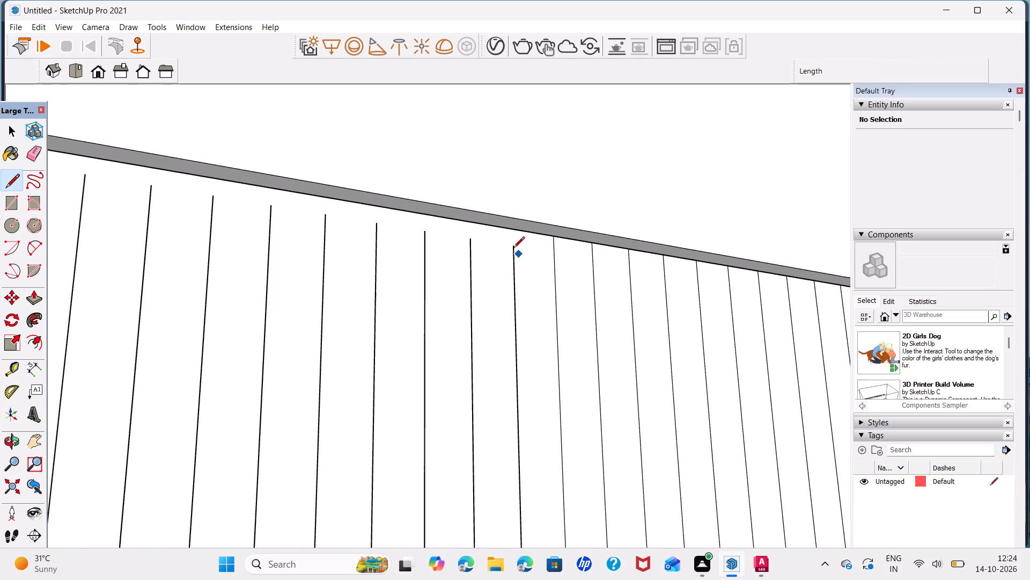
click(512, 247)
click(512, 230)
click(472, 241)
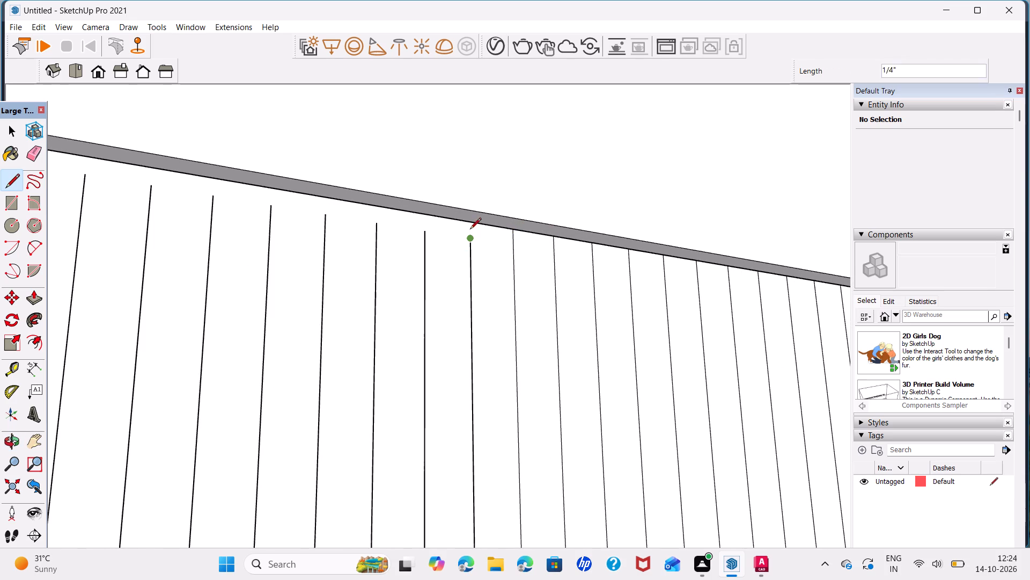
click(470, 221)
click(423, 235)
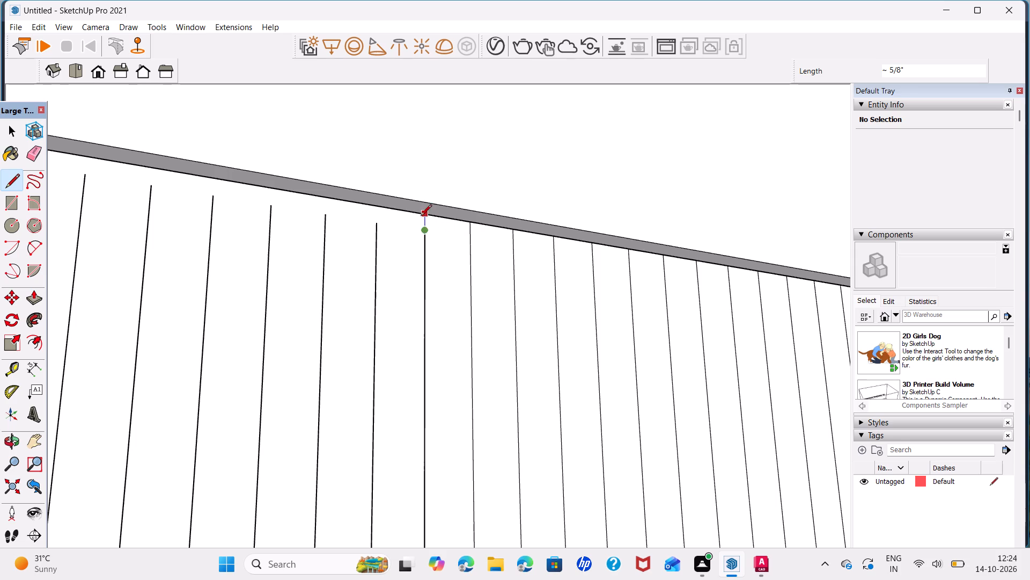
click(421, 216)
click(379, 226)
click(379, 208)
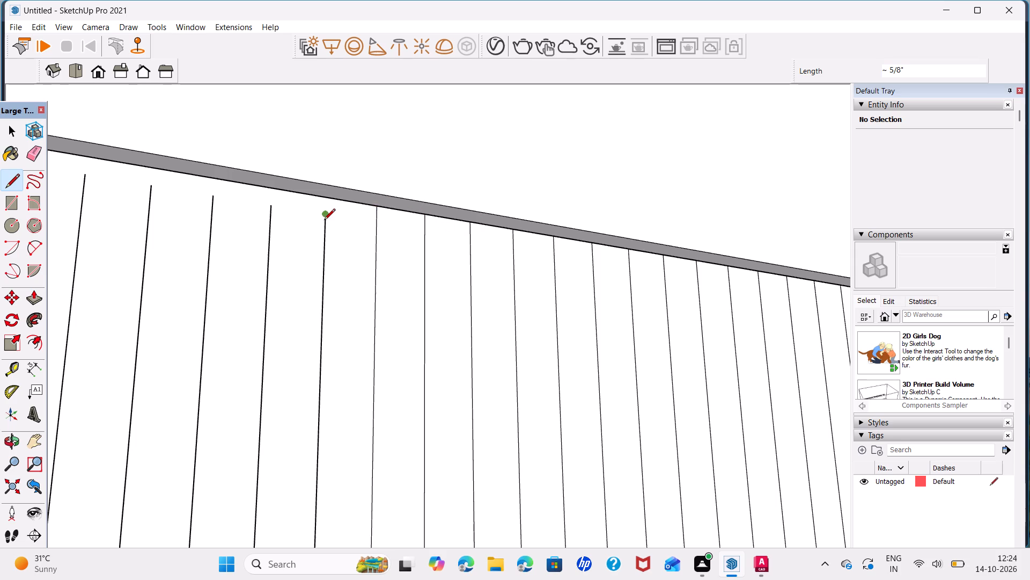
click(323, 219)
click(325, 199)
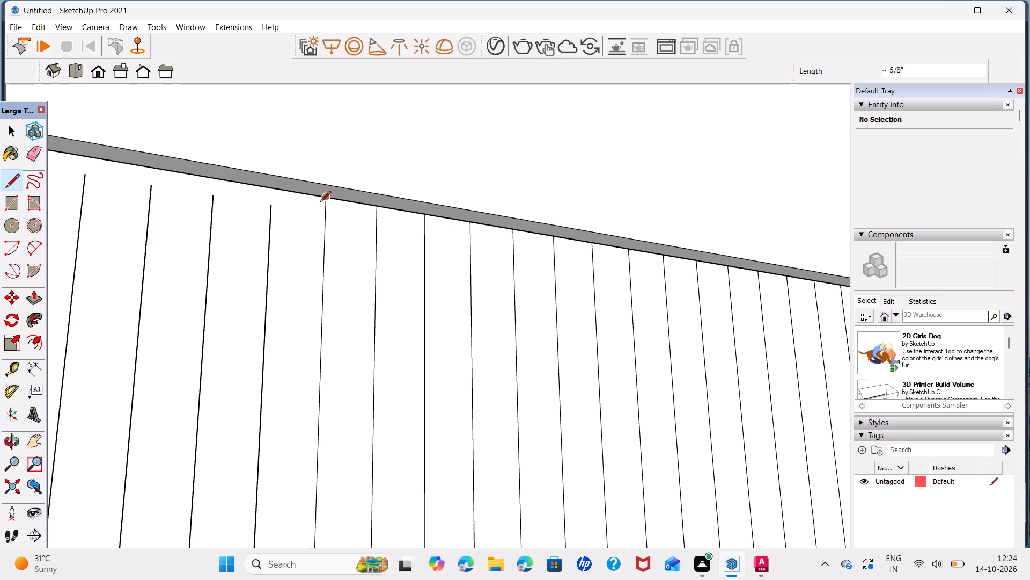
Extend four more short vertical lines, continuing away from the wave, up to the band's straight lower edge, by about 9/16" each.
shift+middle_drag(320, 203, 632, 288)
click(595, 293)
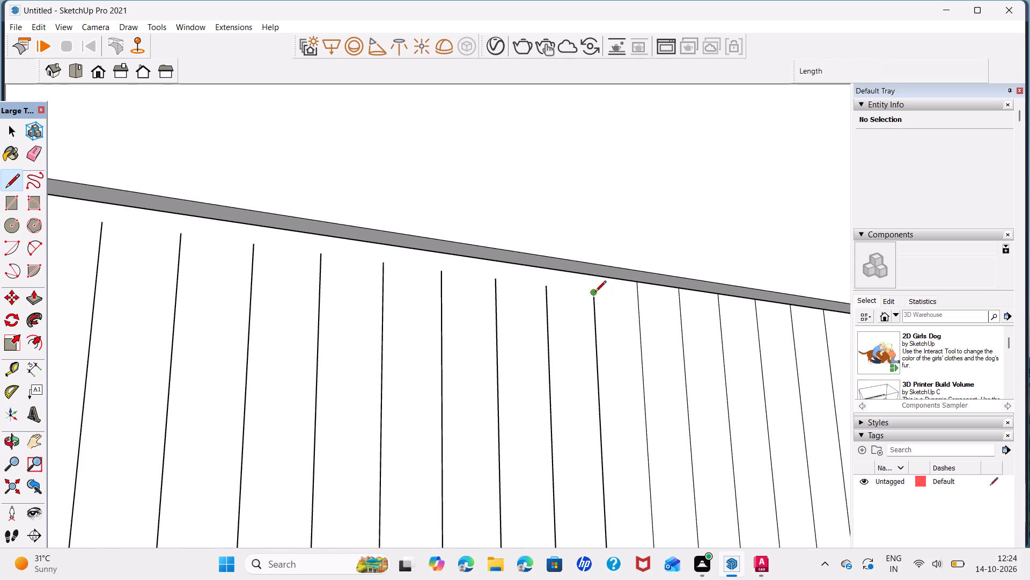
click(594, 274)
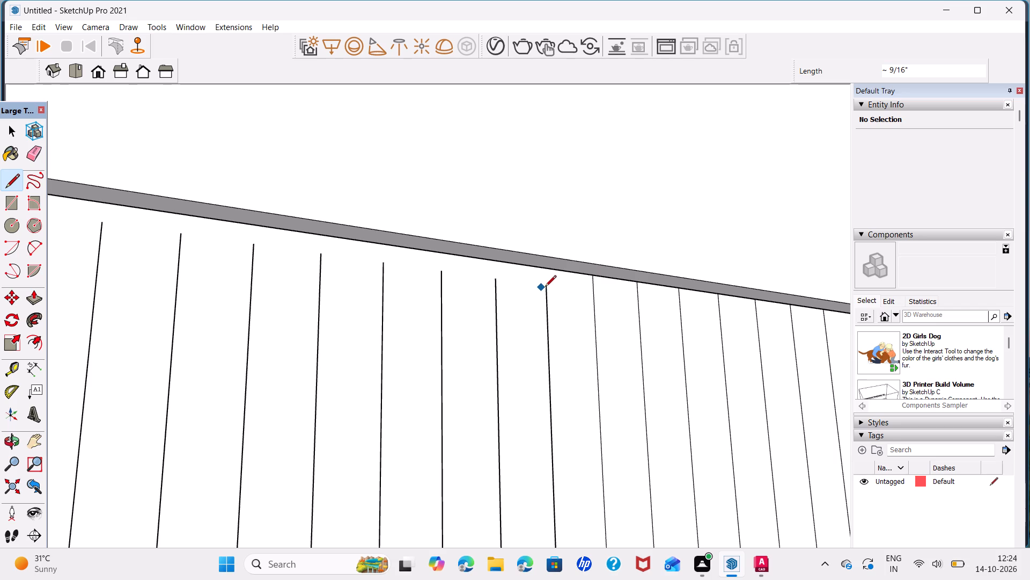
click(545, 287)
click(543, 271)
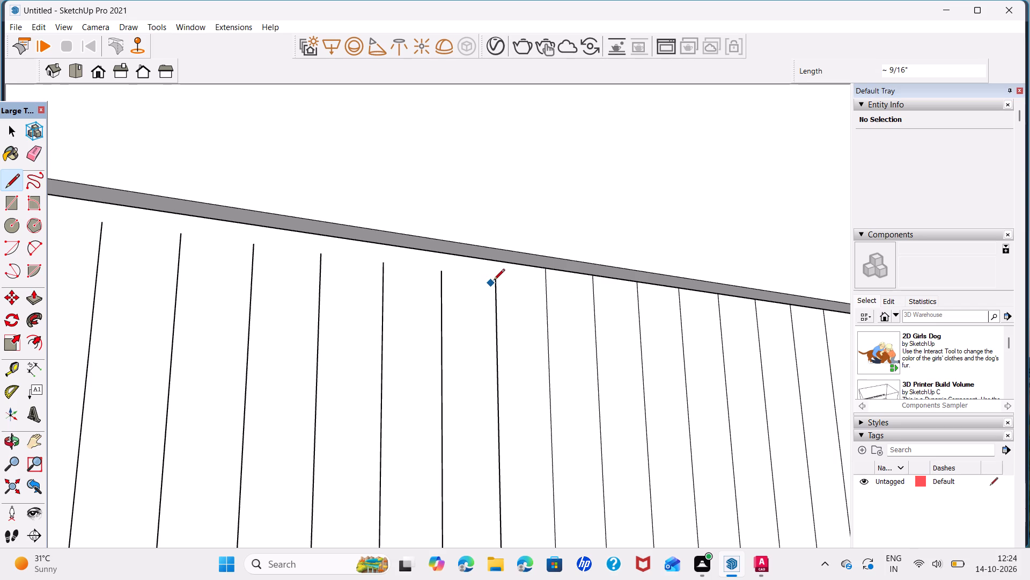
click(494, 280)
click(492, 261)
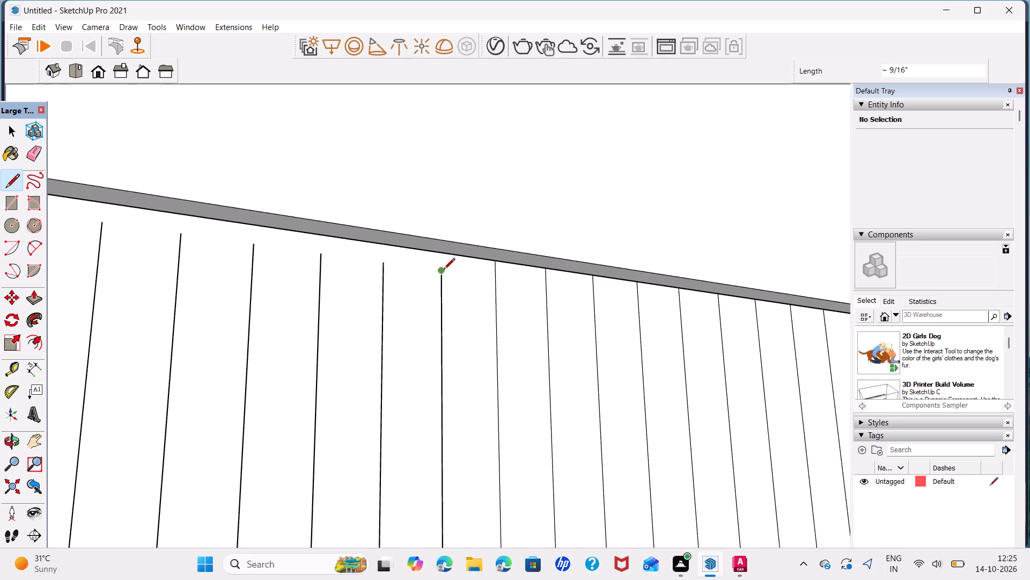
click(444, 270)
click(443, 253)
shift+middle_drag(443, 256, 621, 304)
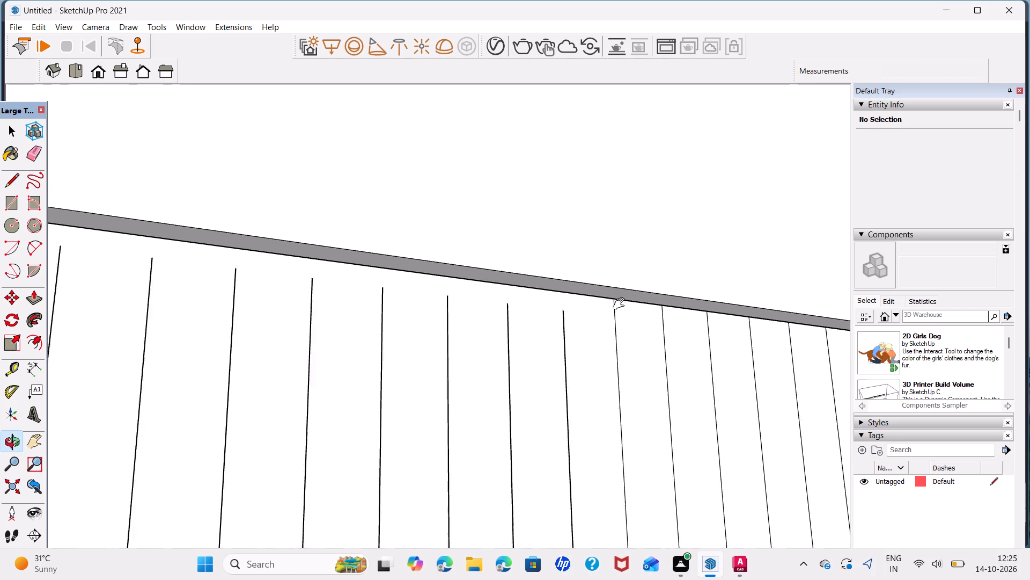
Extend the next three short vertical lines, moving away from the wave, up to the band's straight lower edge, by about 9/16" to 1/2".
shift+middle_drag(621, 304, 660, 310)
click(609, 324)
click(605, 303)
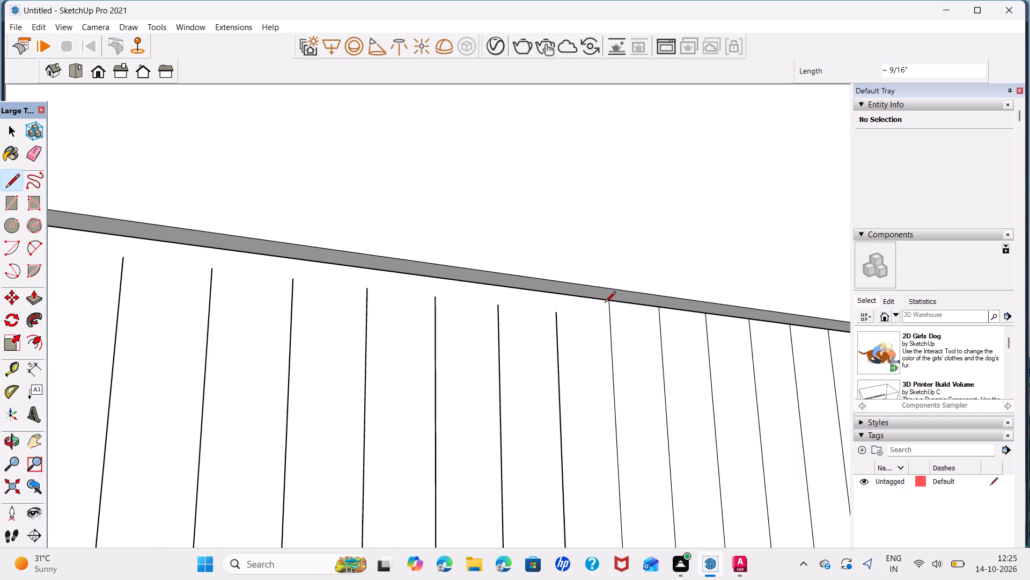
click(556, 315)
click(553, 296)
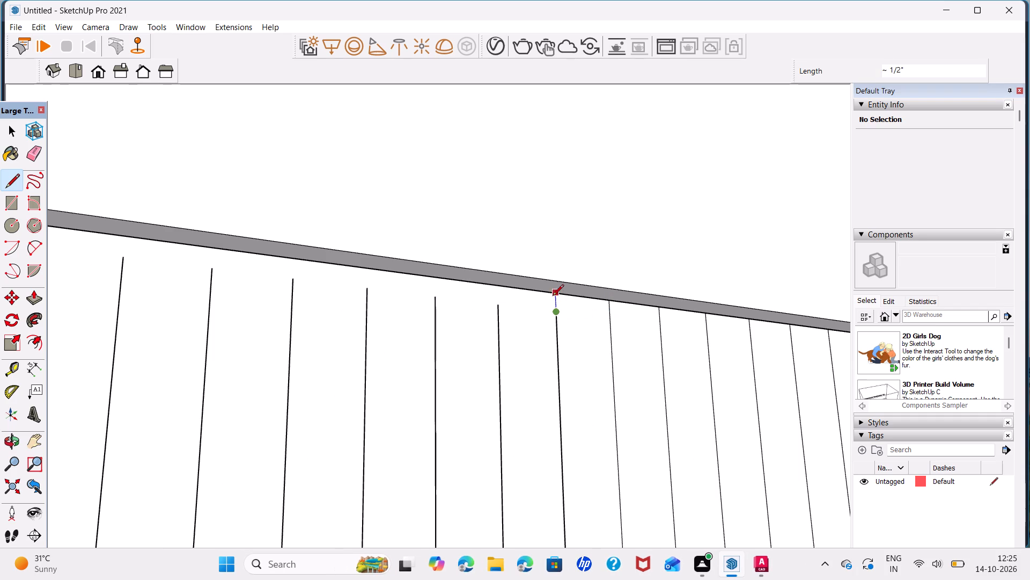
click(496, 308)
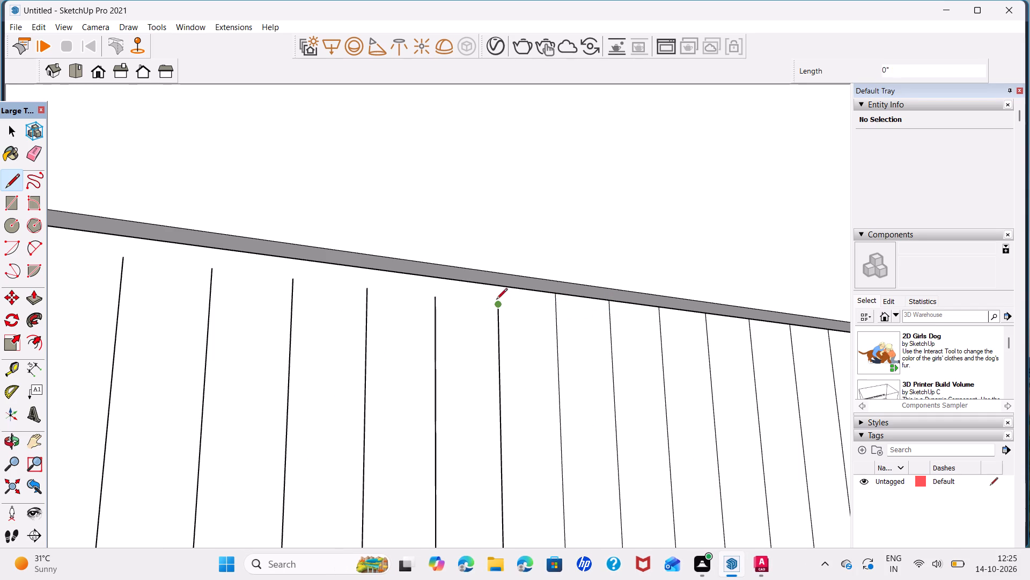
click(498, 286)
Extend the following five short vertical lines farther from the wave to the band's straight lower edge, by about 1/2" to 7/16".
shift+middle_drag(466, 320, 657, 383)
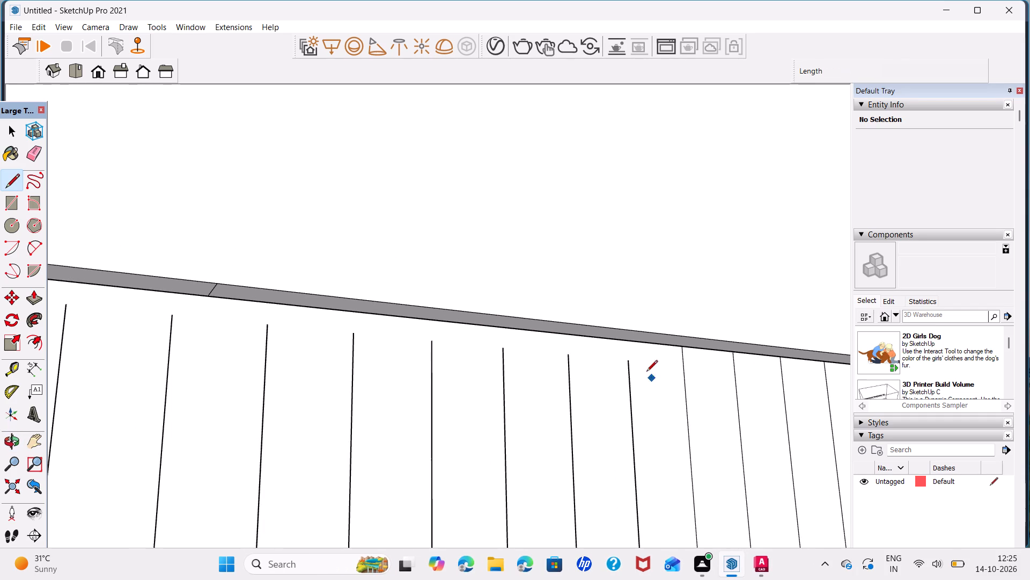
click(628, 361)
click(623, 342)
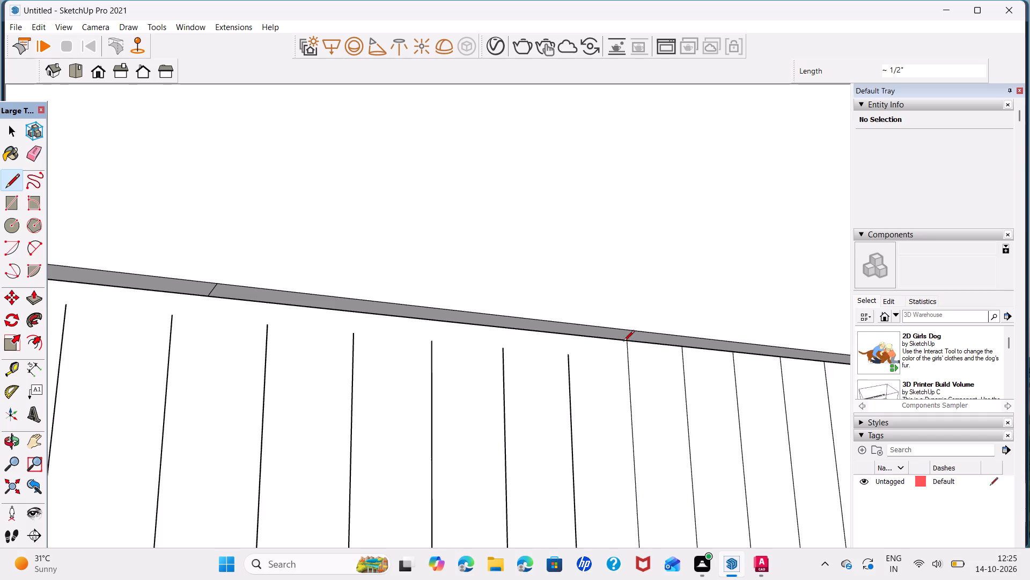
click(569, 360)
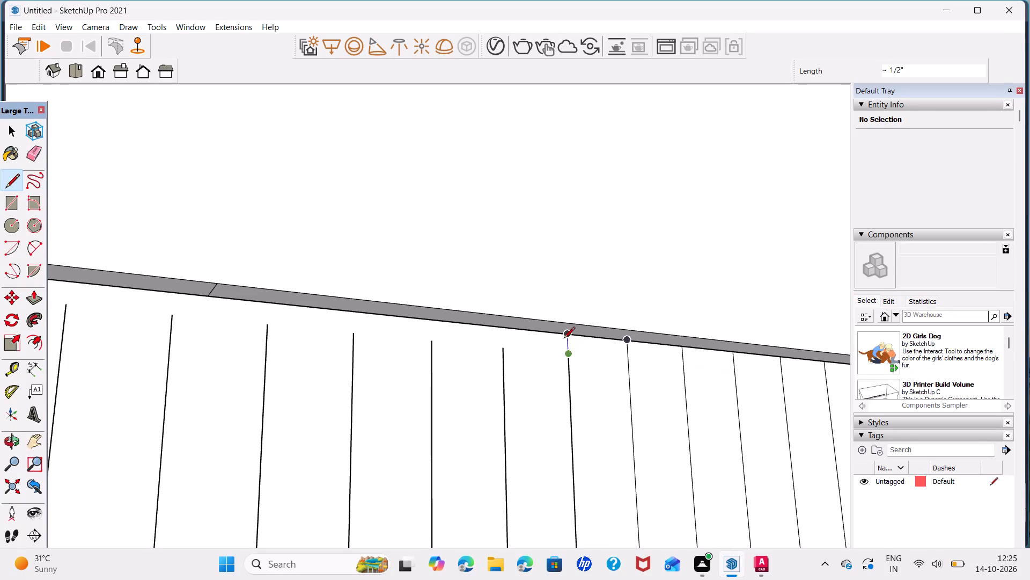
click(564, 339)
click(503, 346)
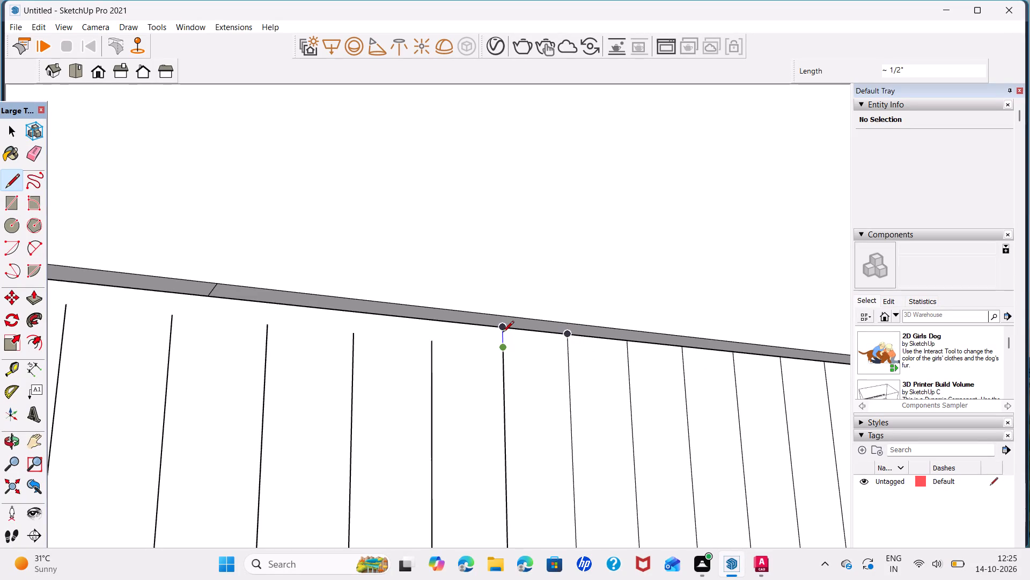
click(502, 331)
click(435, 344)
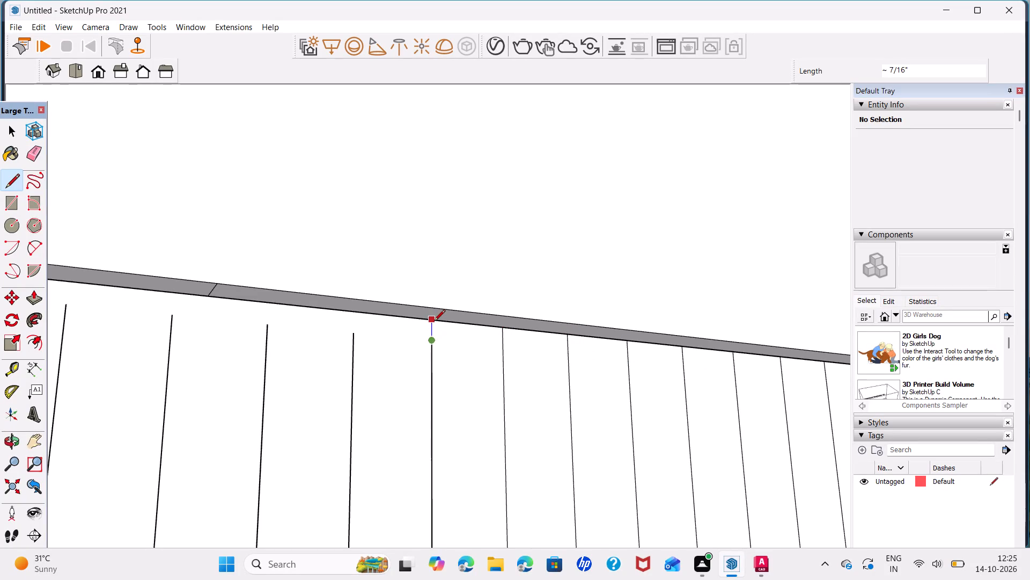
click(434, 321)
click(354, 334)
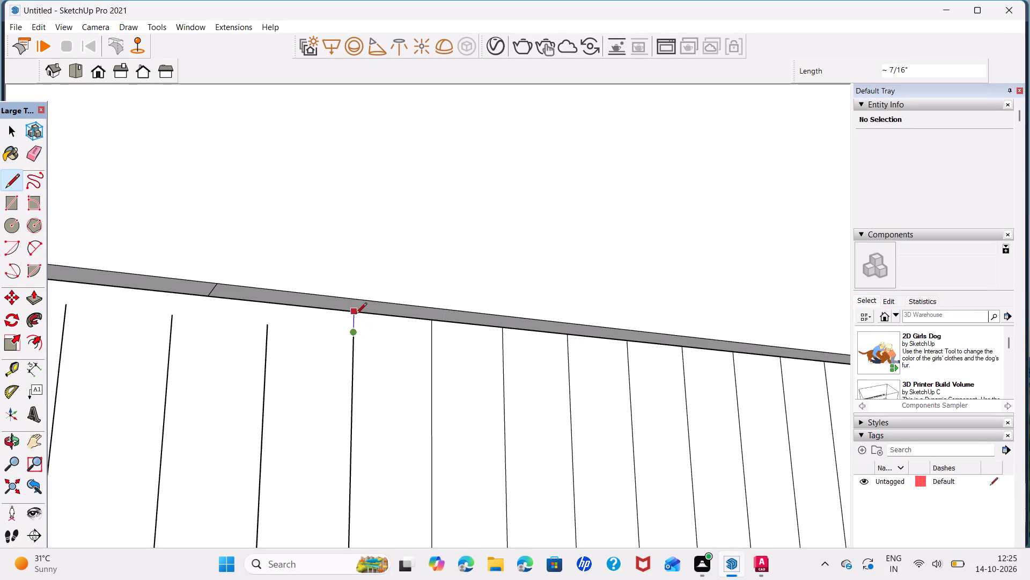
click(356, 314)
Extend five more short vertical lines, past the slanted joint in the band, to its straight lower edge, by about 7/16" each.
middle_drag(356, 350, 685, 410)
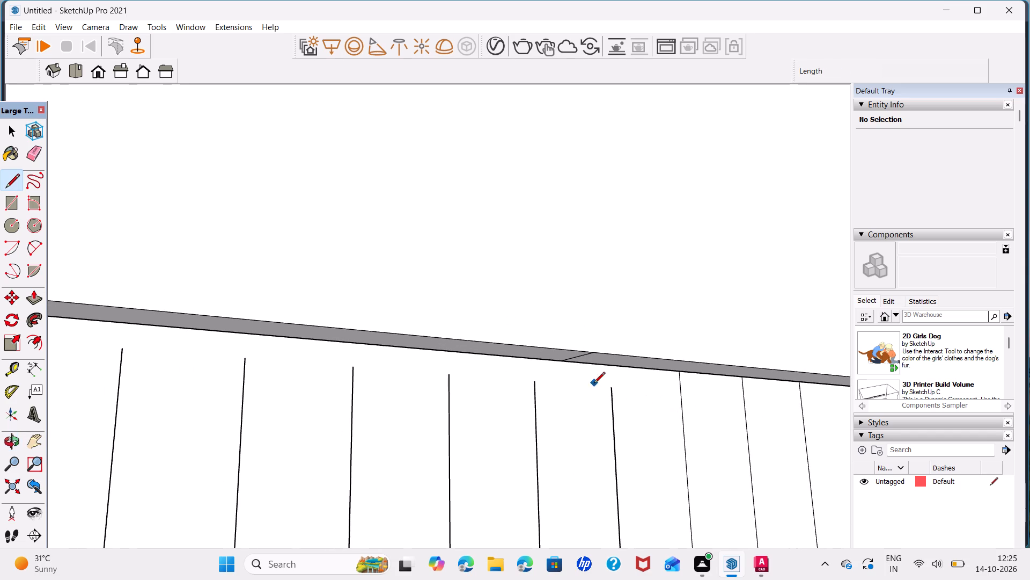
click(613, 391)
click(607, 369)
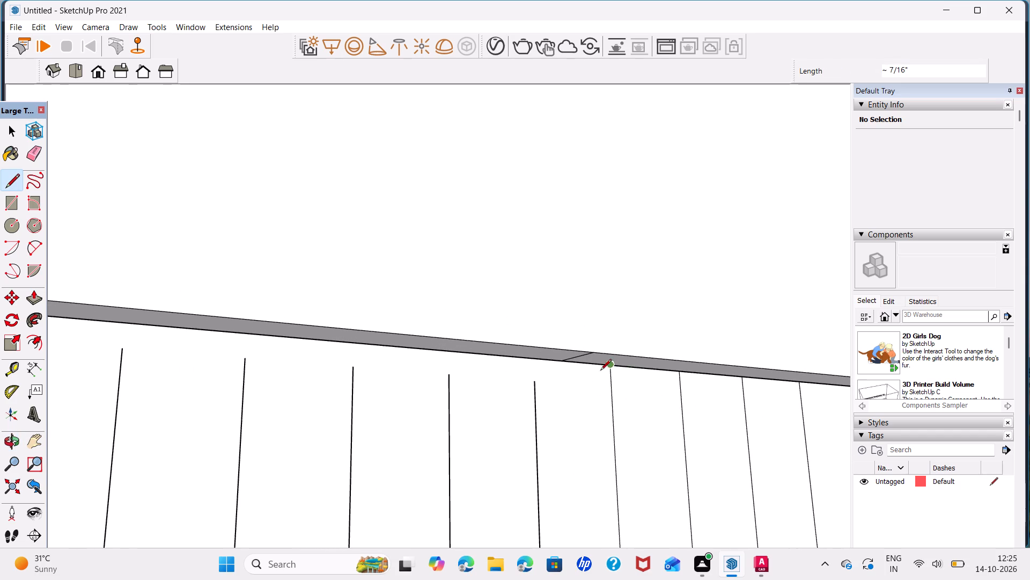
click(535, 380)
click(535, 361)
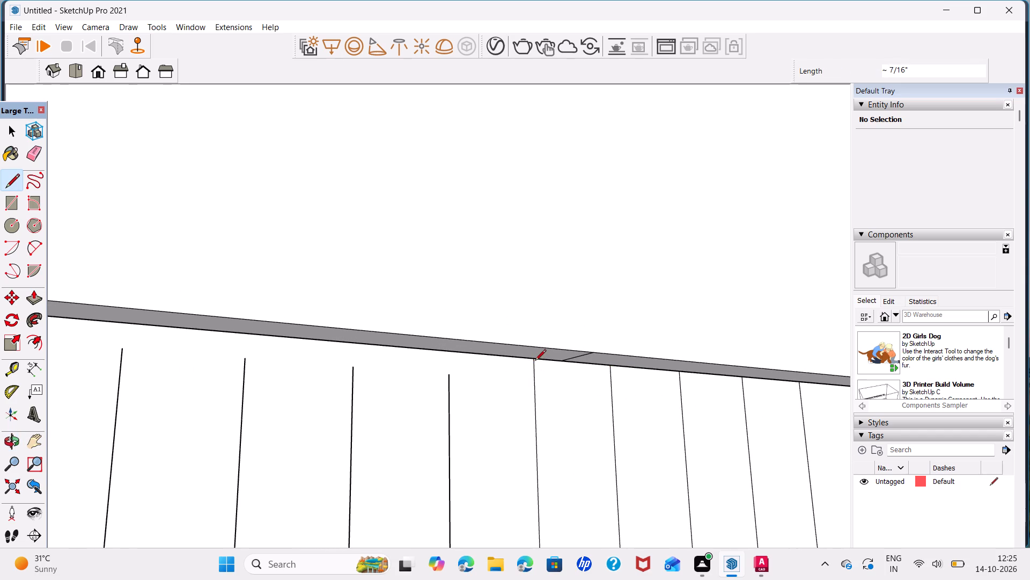
click(446, 375)
click(451, 351)
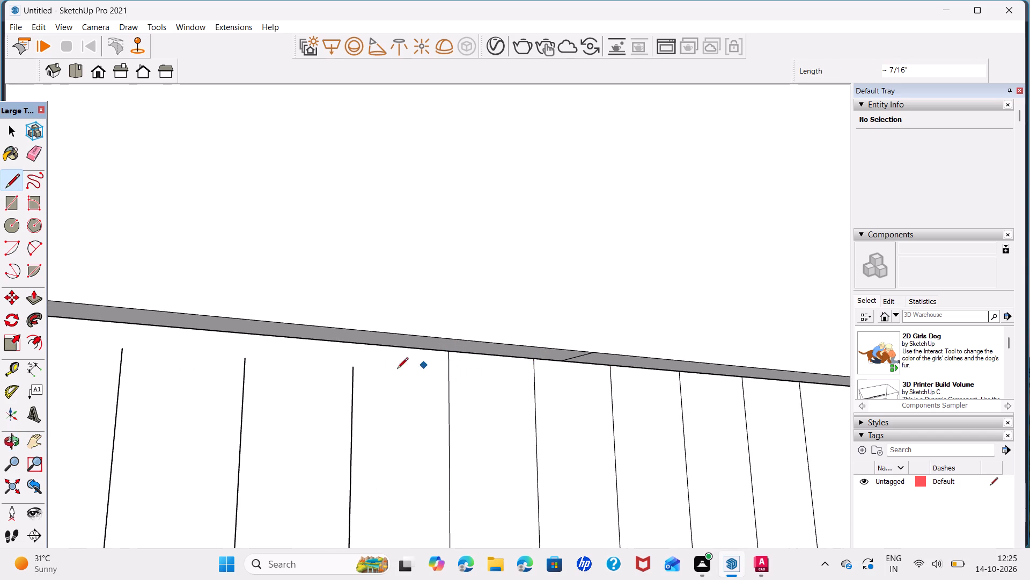
click(354, 368)
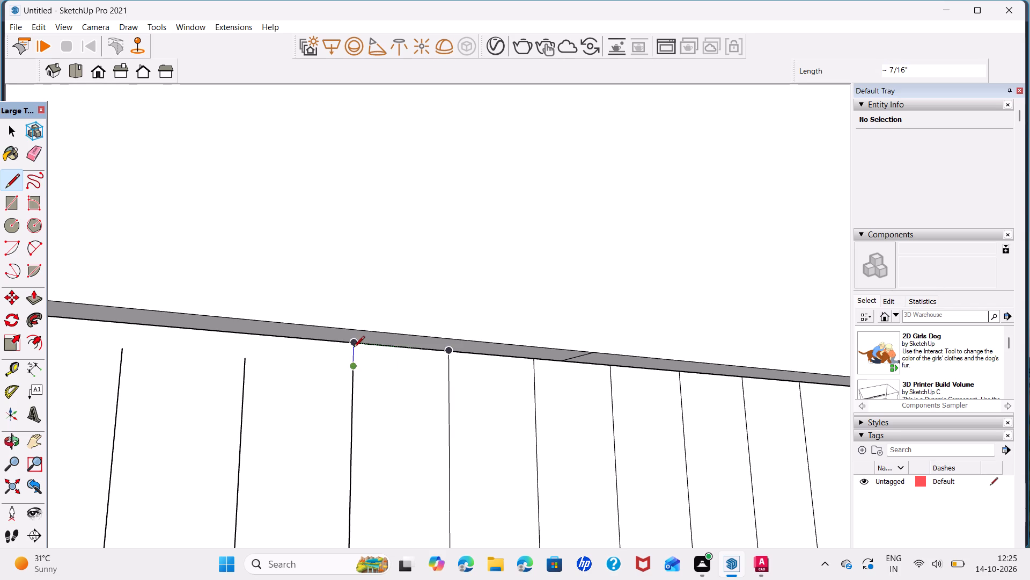
click(354, 347)
click(243, 360)
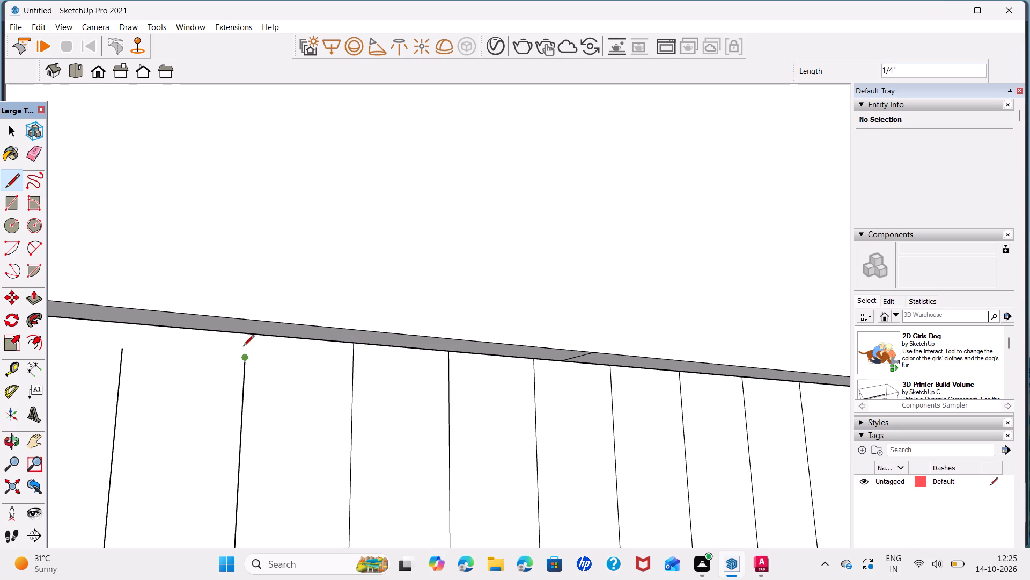
click(247, 335)
Extend the next four short vertical lines away from the wave up to the band's straight lower edge, by about 3/8" each.
shift+middle_drag(255, 378, 636, 406)
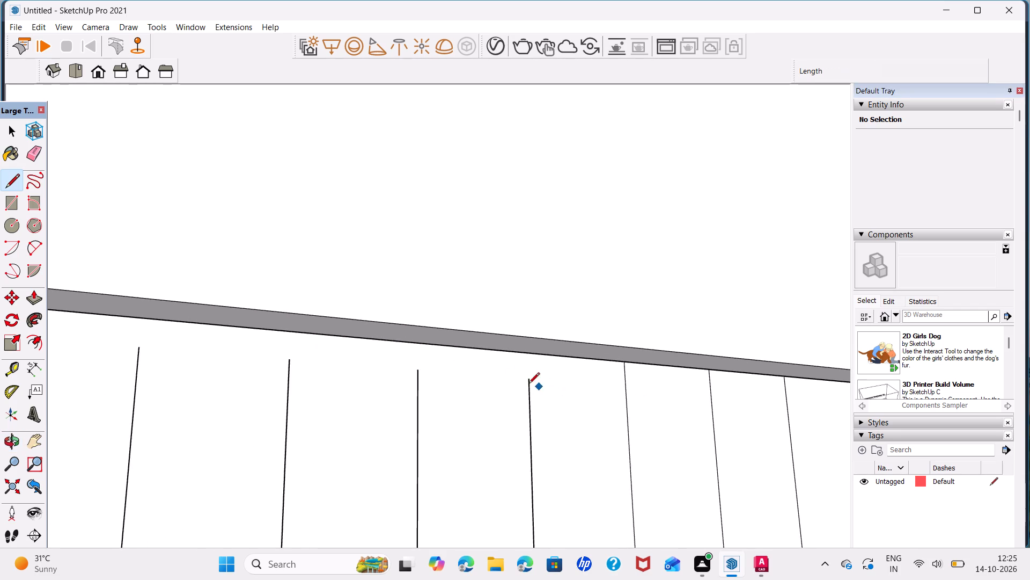
click(526, 381)
click(525, 354)
click(417, 371)
click(418, 343)
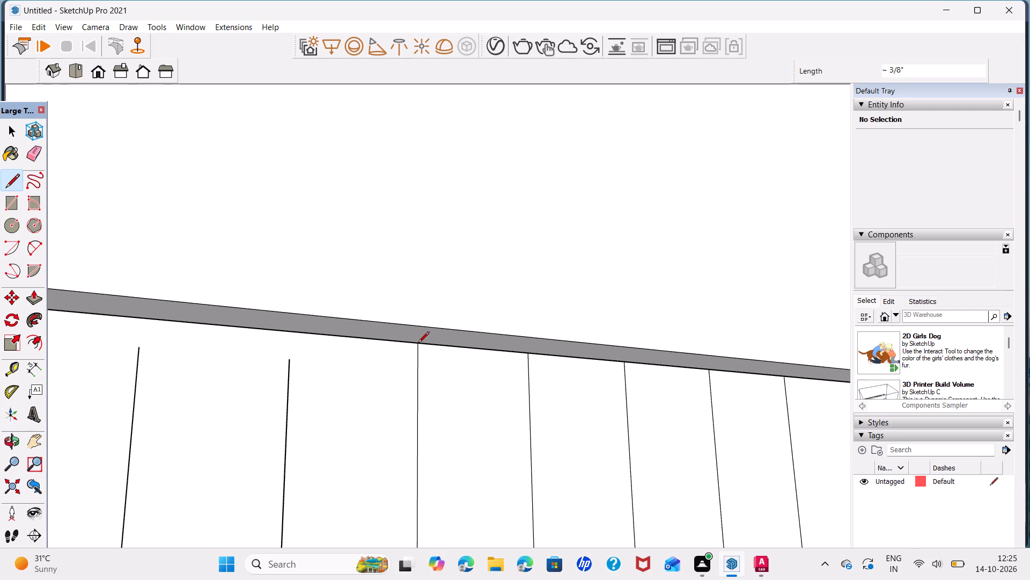
click(292, 358)
click(291, 332)
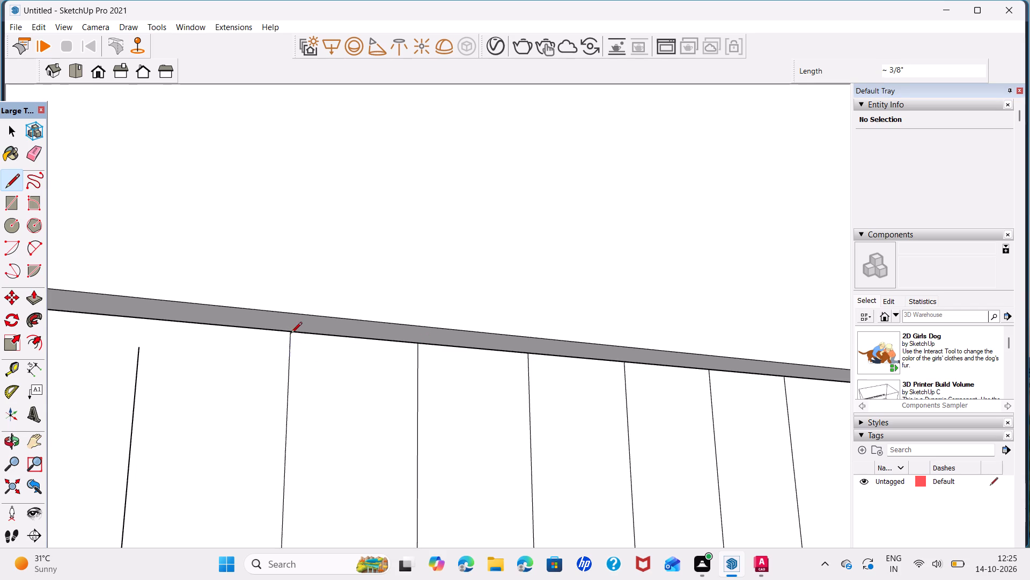
scroll(291, 378, down, 3)
middle_drag(292, 378, 716, 423)
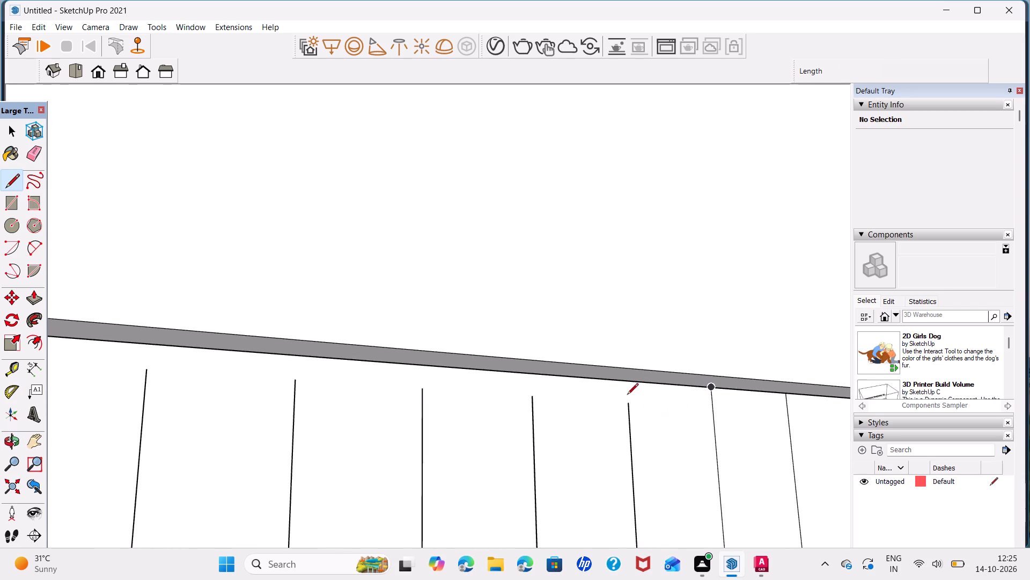
click(629, 404)
click(624, 382)
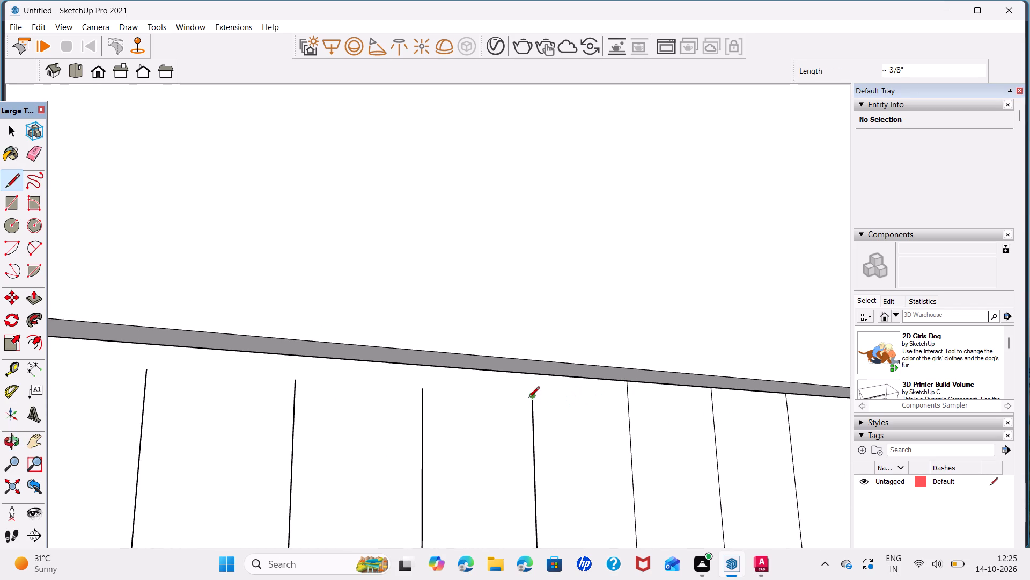
Extend the following six short vertical lines, continuing away from the wave, to the band's straight lower edge, by about 5/16" each.
click(529, 399)
click(531, 378)
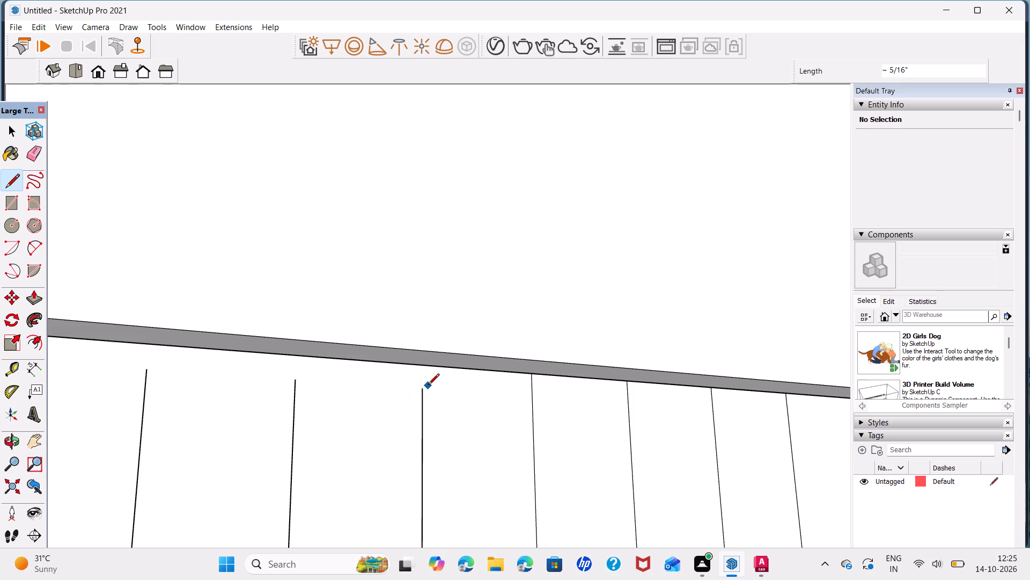
click(426, 386)
click(423, 367)
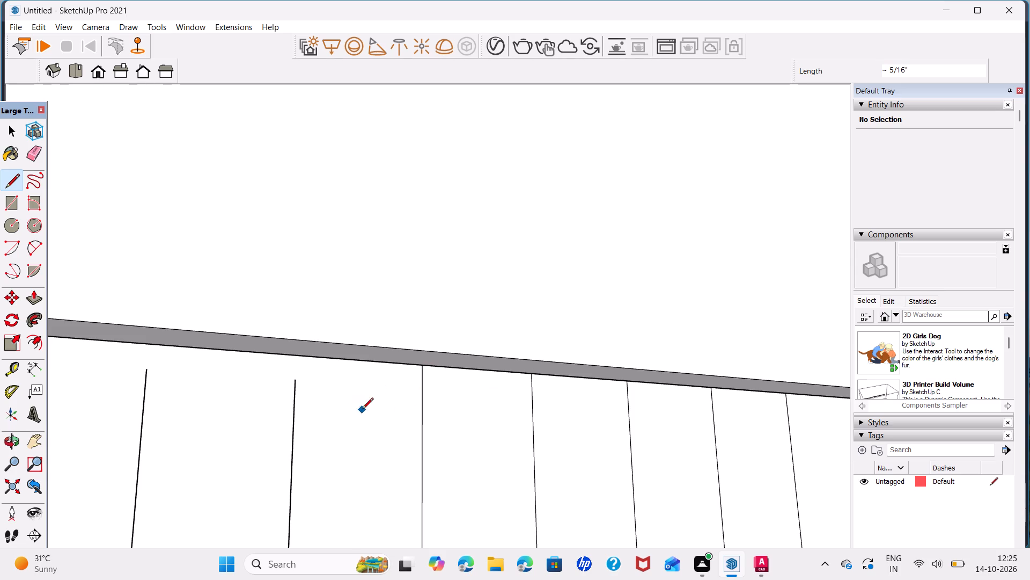
click(297, 381)
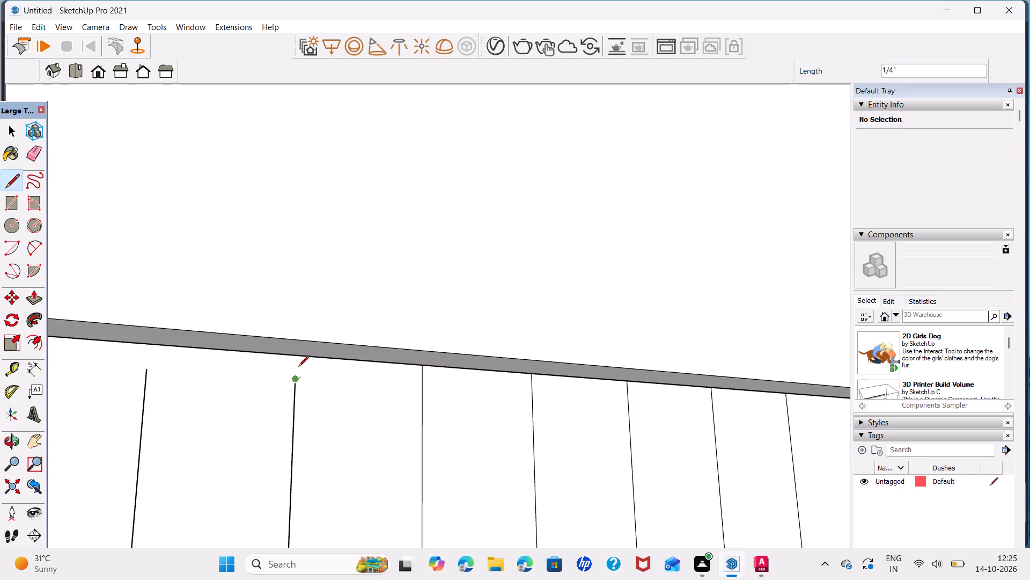
click(300, 358)
scroll(289, 390, down, 3)
middle_drag(289, 392, 597, 426)
click(509, 411)
click(506, 392)
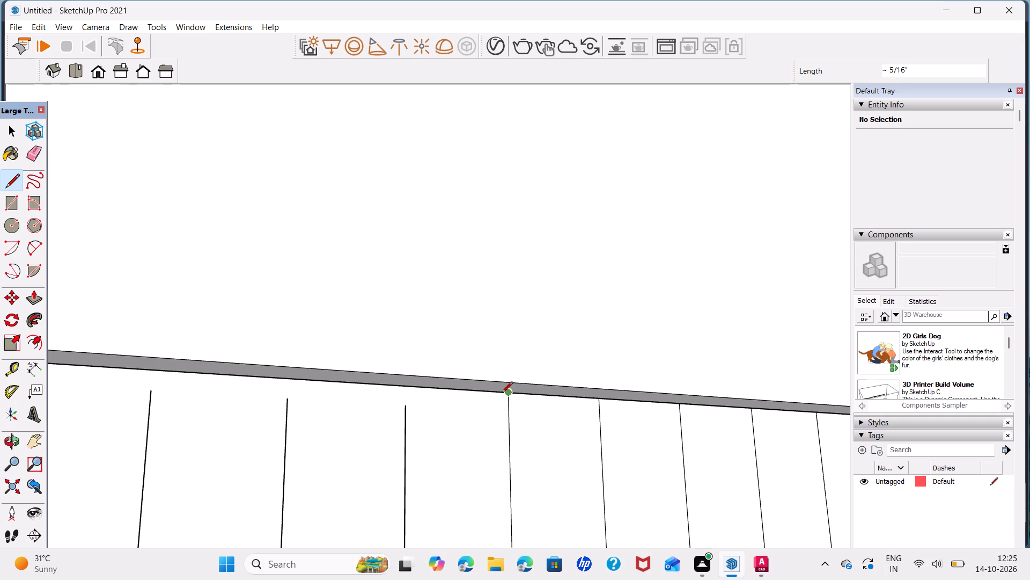
click(406, 406)
click(404, 386)
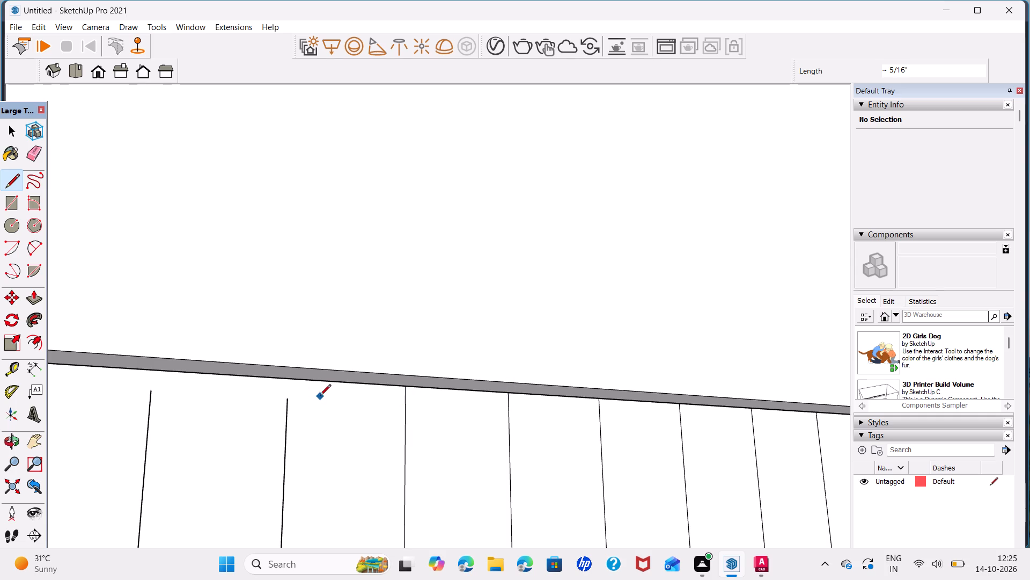
click(289, 399)
click(289, 379)
Extend the next three short vertical lines farther from the wave up to the band's straight lower edge, by about 1/4" each.
shift+middle_drag(290, 408, 639, 452)
click(524, 439)
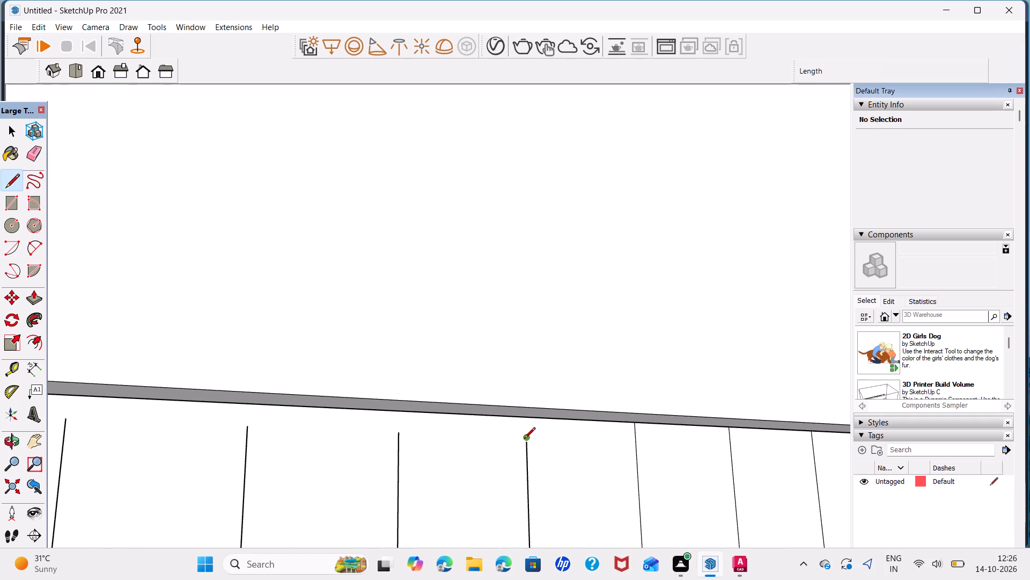
click(525, 421)
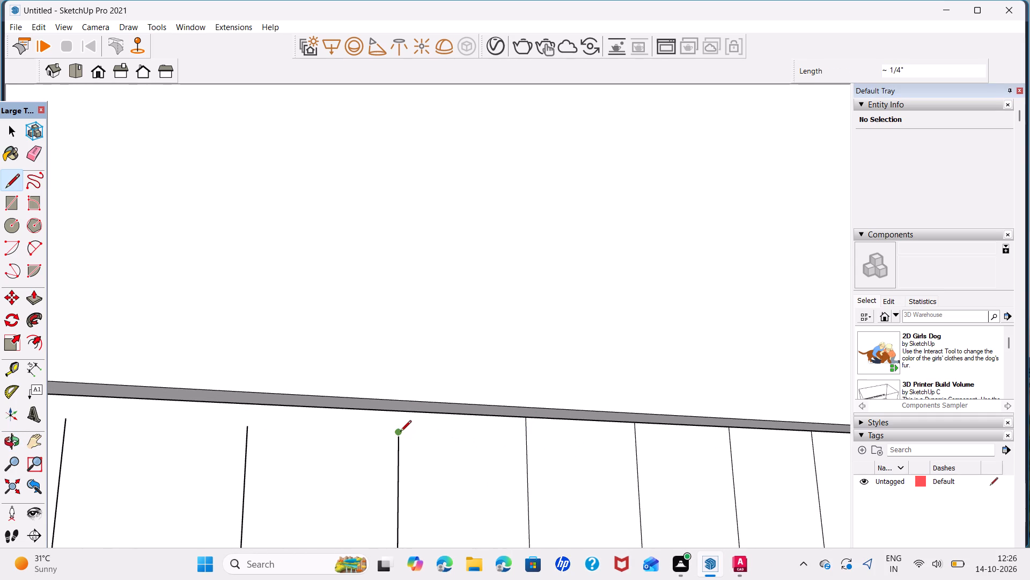
click(399, 432)
click(402, 409)
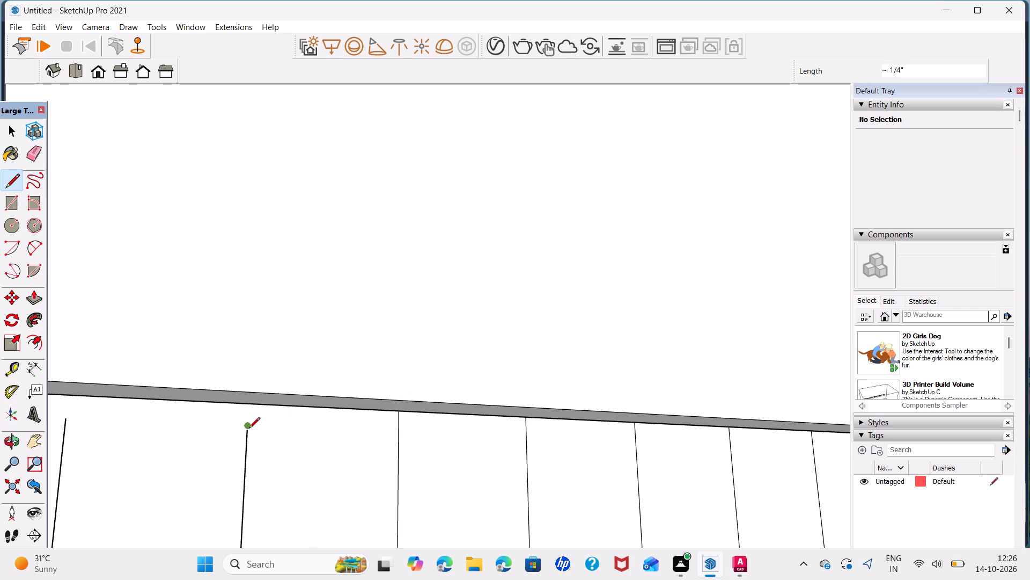
click(248, 429)
click(252, 402)
Extend three more short vertical lines, continuing away from the wave, to the band's straight lower edge, by about 1/4" each.
shift+middle_drag(262, 439, 668, 469)
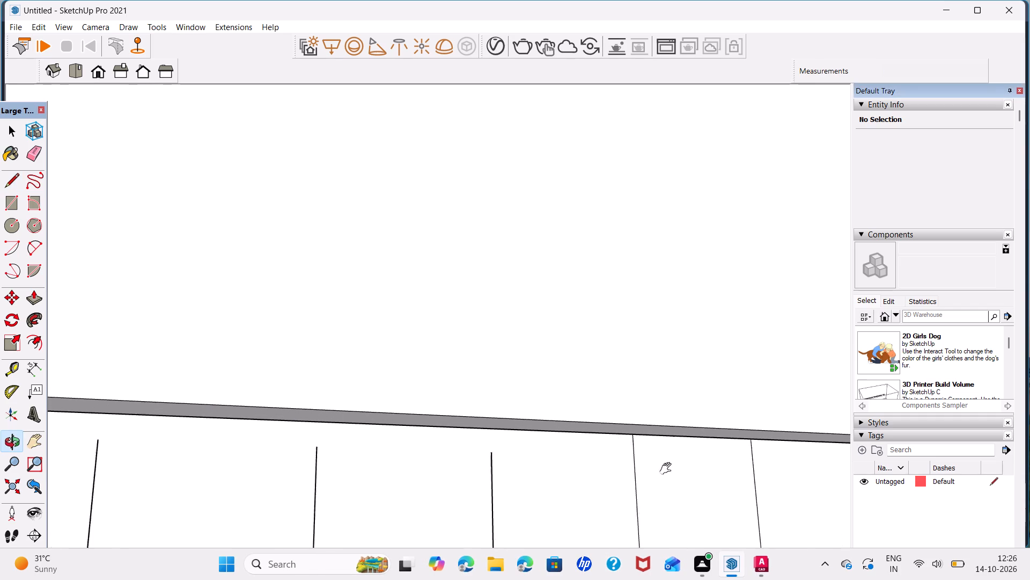
shift+middle_drag(668, 469, 692, 468)
click(542, 447)
click(541, 431)
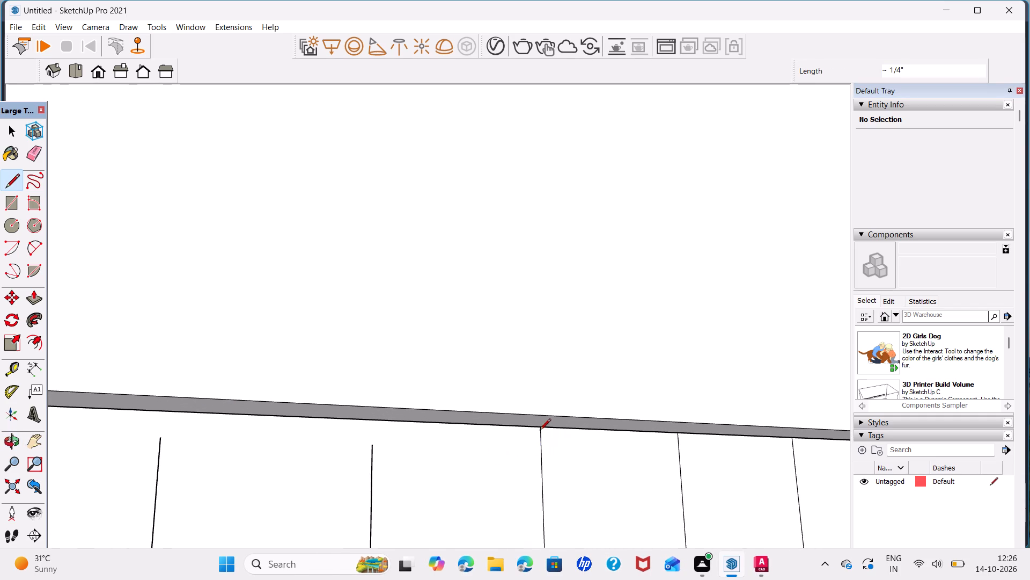
click(371, 445)
click(372, 423)
shift+middle_drag(319, 459, 609, 475)
click(474, 457)
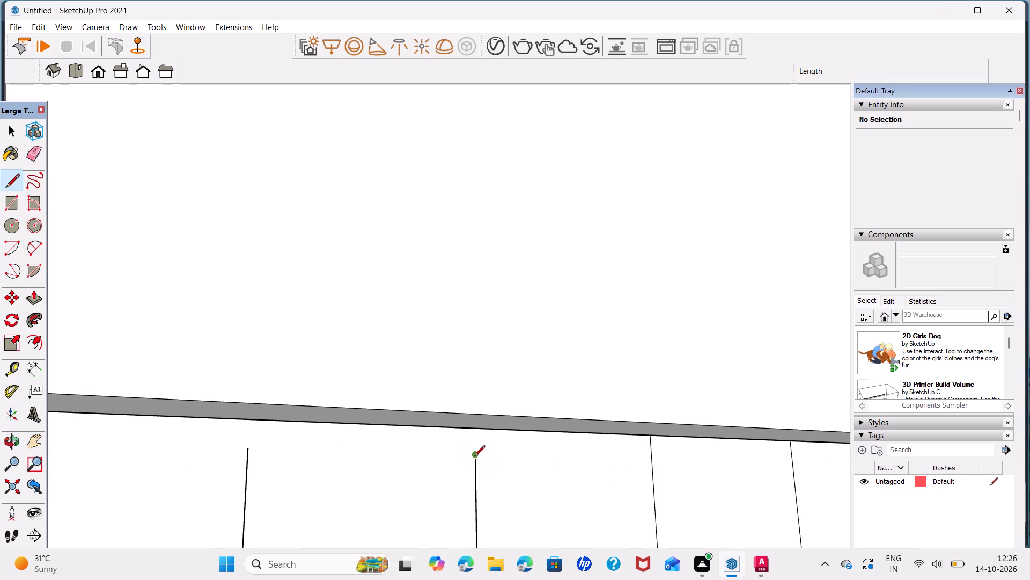
click(472, 431)
Extend the next four short vertical lines, continuing away from the wave, up to the band's straight lower edge, by about 3/16" each.
shift+middle_drag(433, 456, 797, 433)
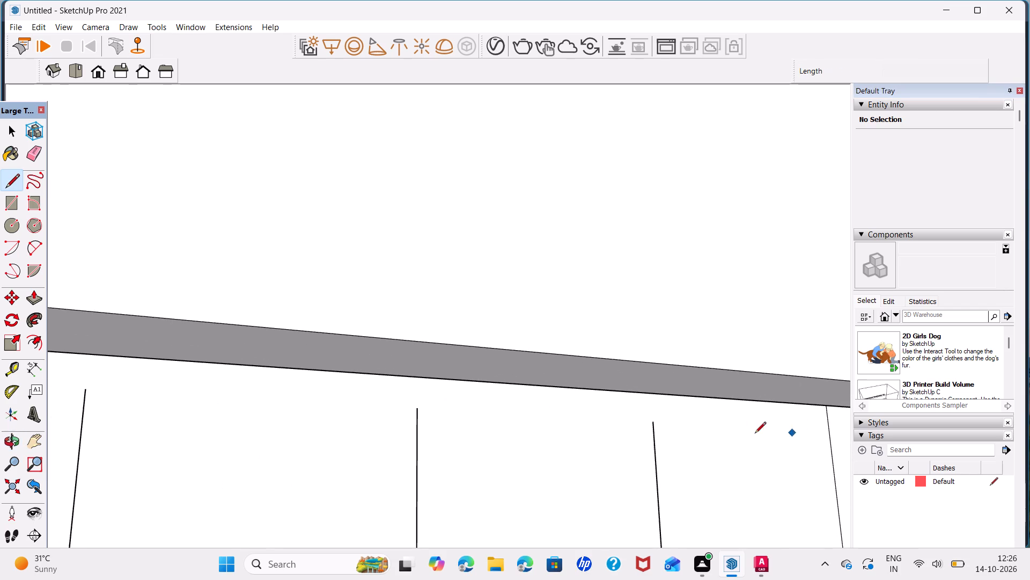
click(656, 425)
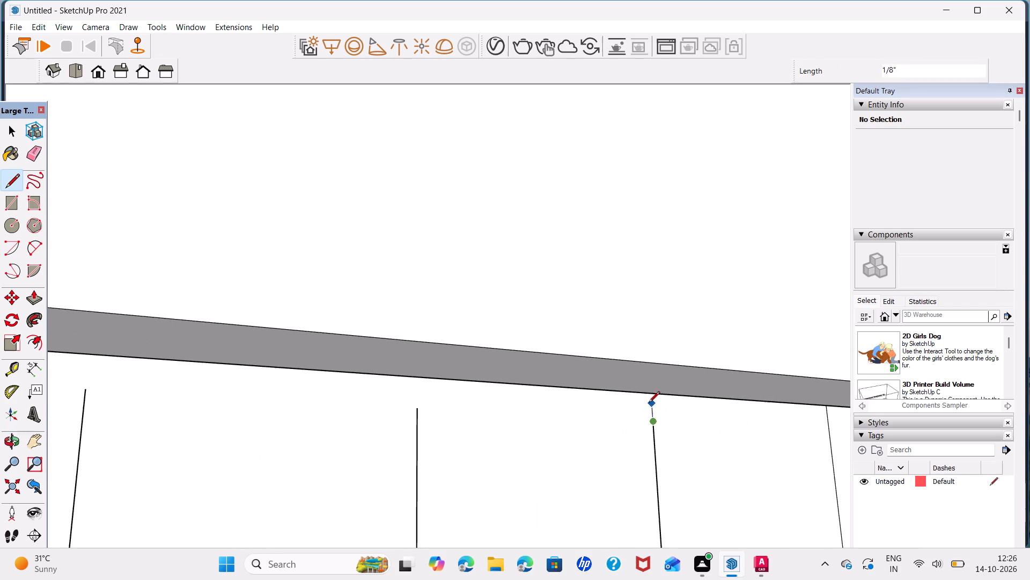
click(649, 395)
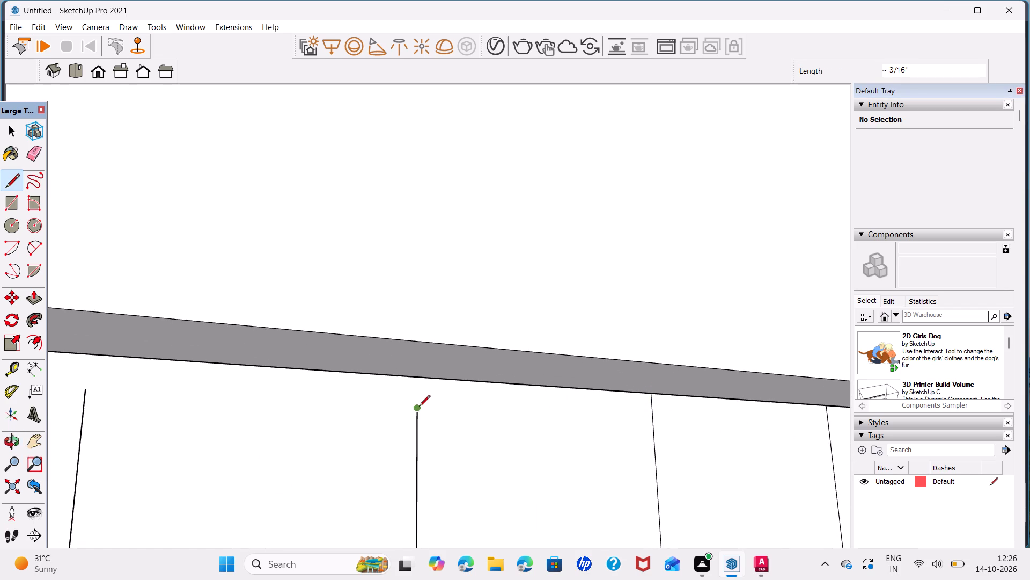
click(419, 407)
click(420, 380)
scroll(353, 444, down, 5)
shift+middle_drag(351, 446, 534, 466)
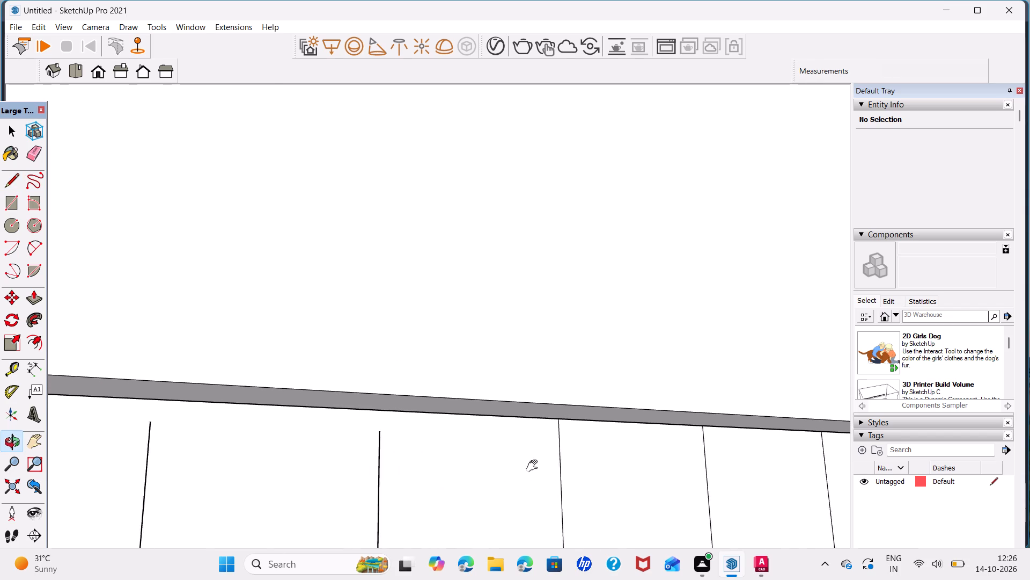
shift+middle_drag(534, 466, 742, 470)
click(617, 441)
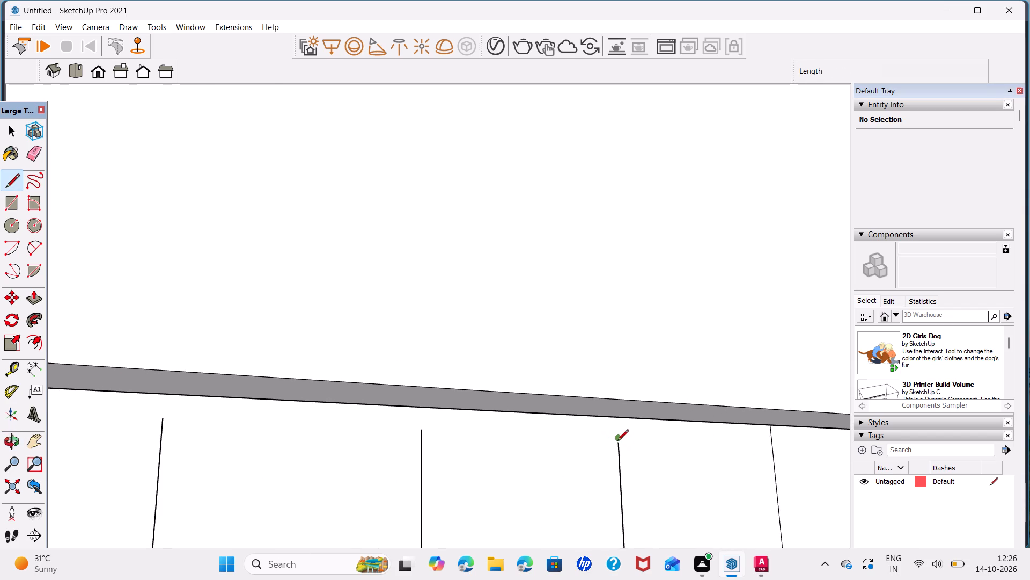
click(619, 419)
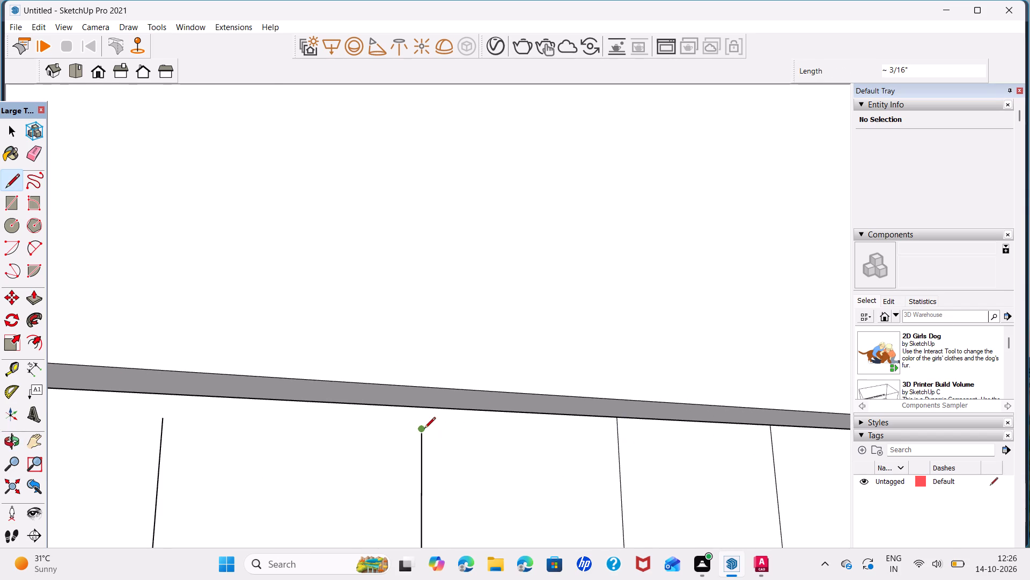
click(423, 429)
click(428, 409)
Extend the following three short vertical lines, farther from the wave, to the band's straight lower edge, by about 1/8" each.
scroll(387, 458, down, 4)
shift+middle_drag(387, 458, 752, 448)
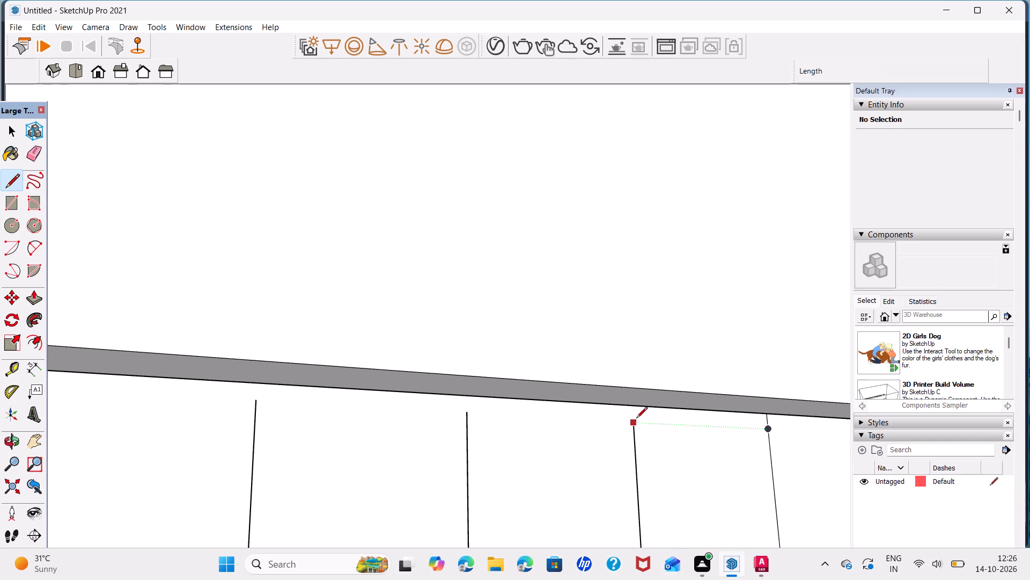
click(636, 419)
click(633, 408)
click(465, 414)
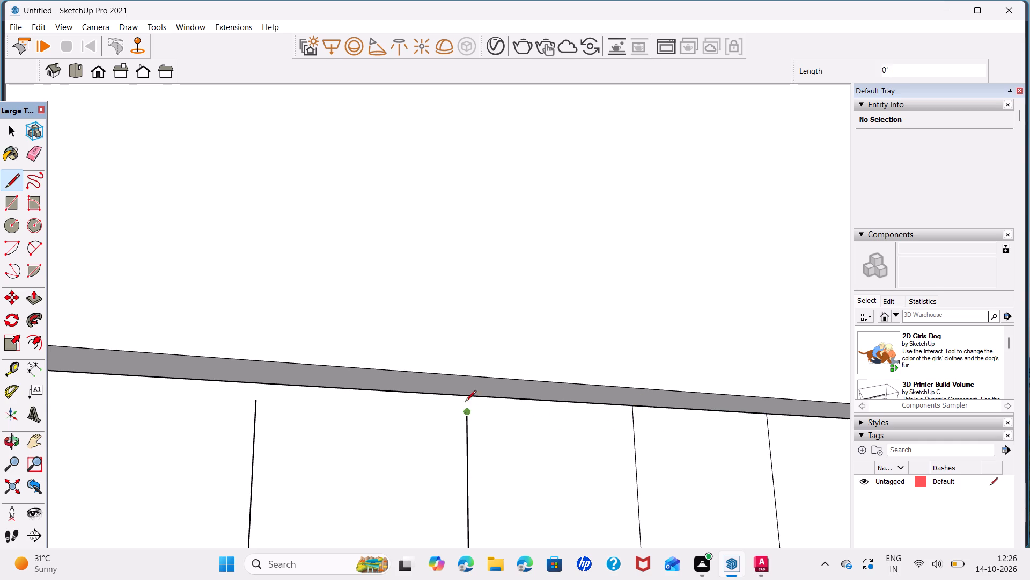
click(468, 395)
click(257, 402)
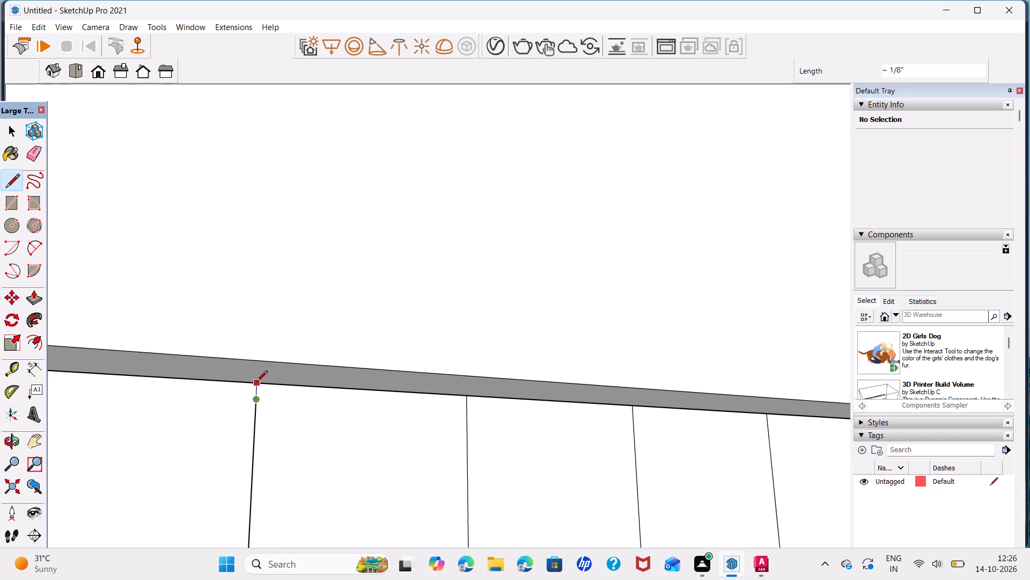
click(256, 382)
Extend three more vertical lines toward the wall's far end up to the band's straight lower edge, by about 1/8", 1/8" and 1/16".
scroll(290, 436, down, 4)
middle_drag(293, 442, 761, 457)
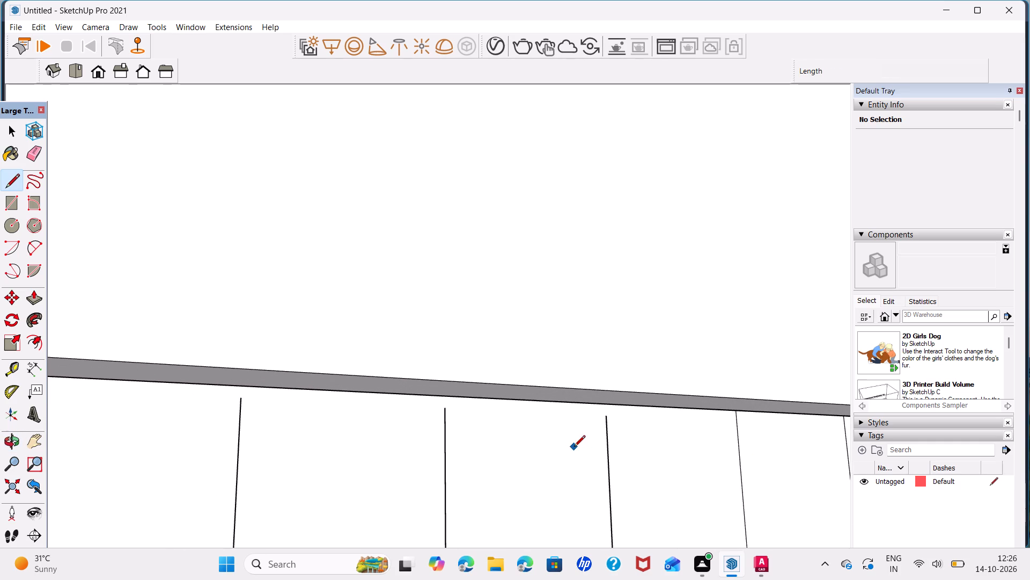
click(605, 420)
click(601, 407)
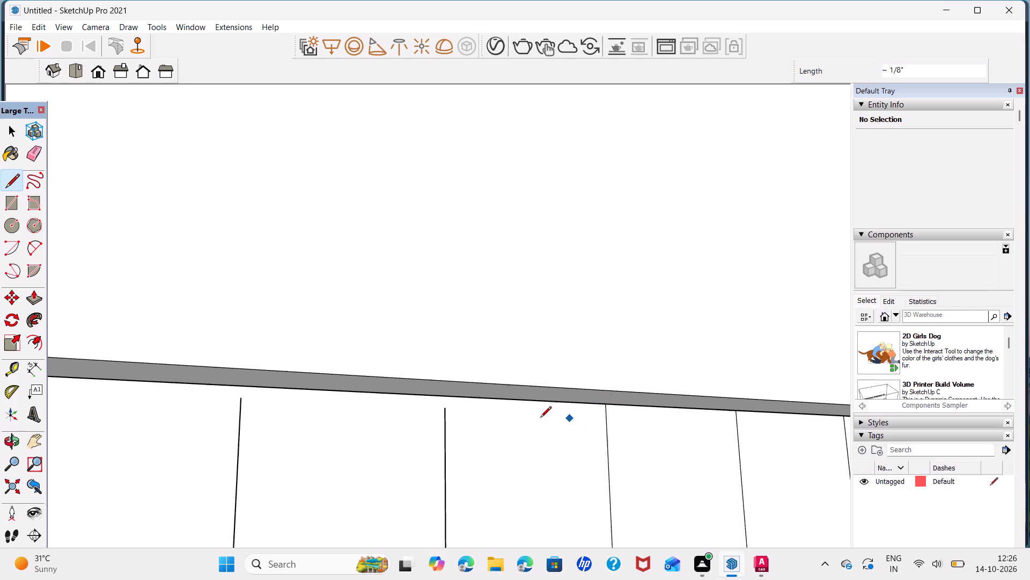
click(444, 410)
click(444, 396)
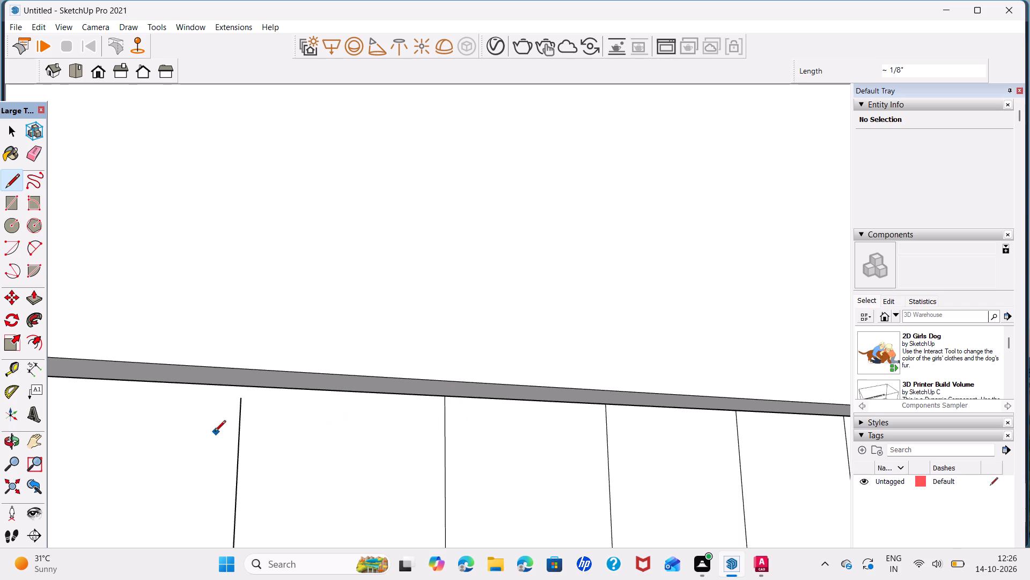
click(240, 399)
click(243, 387)
Extend the next three short vertical lines toward the wall's end edge up to the band's straight lower edge, by about 1/16" each.
scroll(283, 439, down, 8)
shift+middle_drag(295, 451, 831, 349)
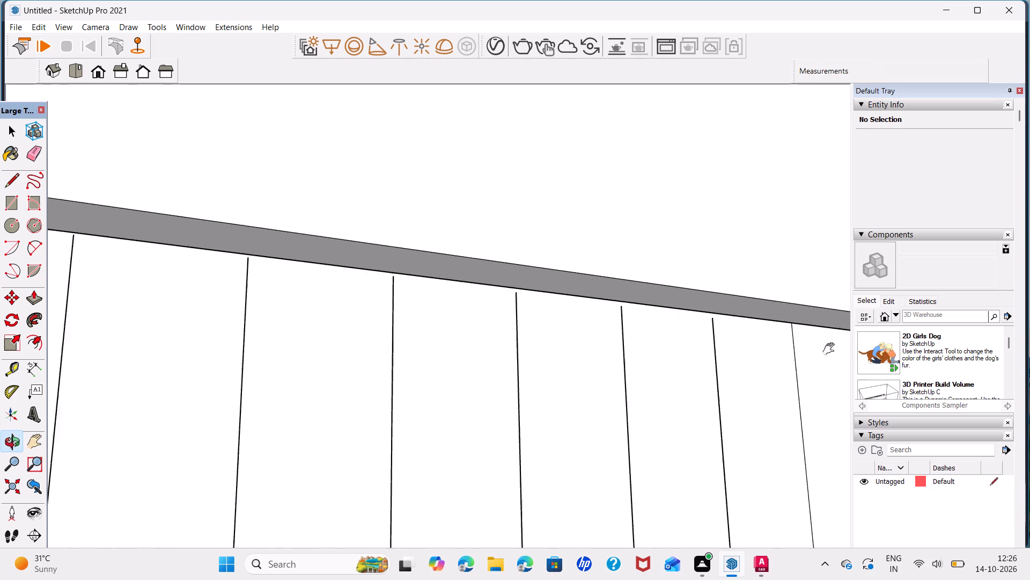
shift+middle_drag(831, 349, 884, 382)
middle_drag(755, 415, 740, 425)
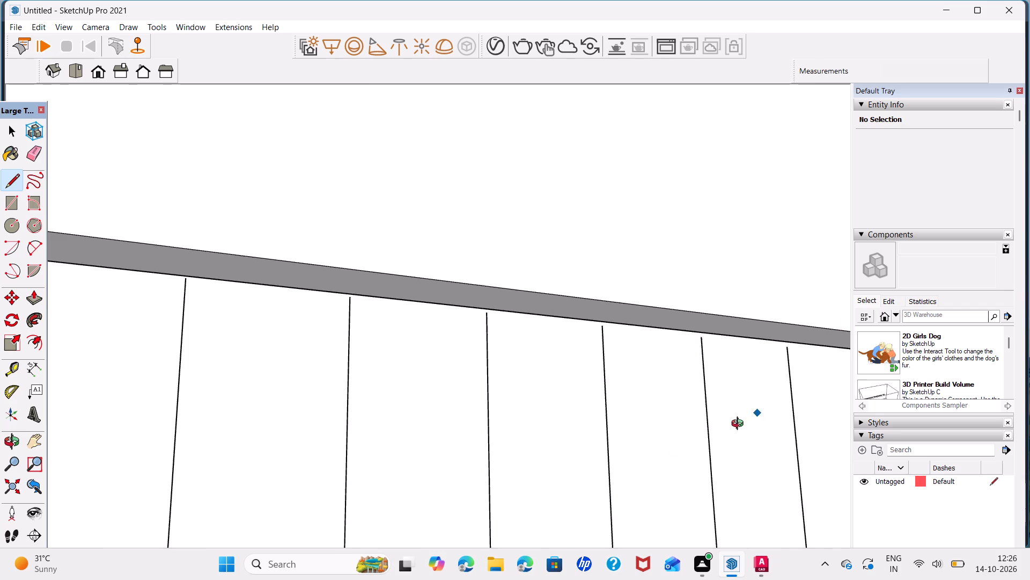
middle_drag(740, 425, 648, 472)
scroll(654, 471, down, 7)
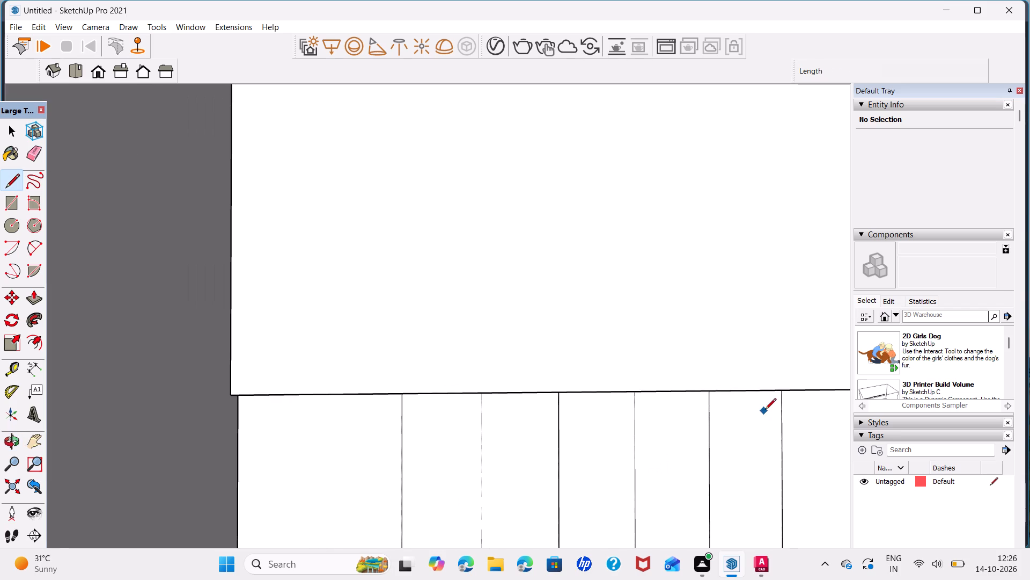
scroll(664, 398, up, 5)
middle_drag(786, 444, 785, 365)
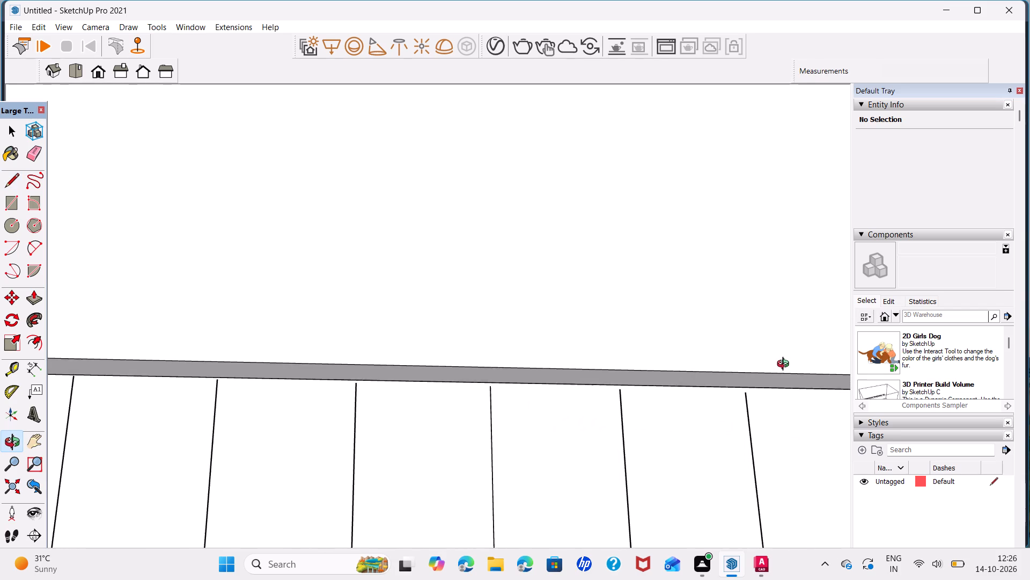
middle_drag(785, 365, 784, 364)
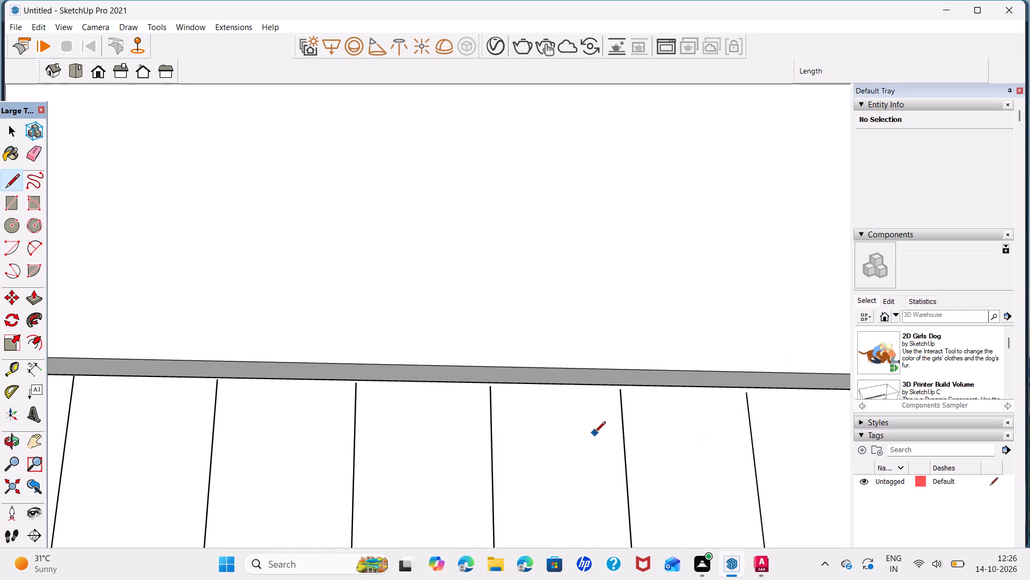
middle_drag(594, 432, 593, 404)
middle_drag(702, 422, 489, 418)
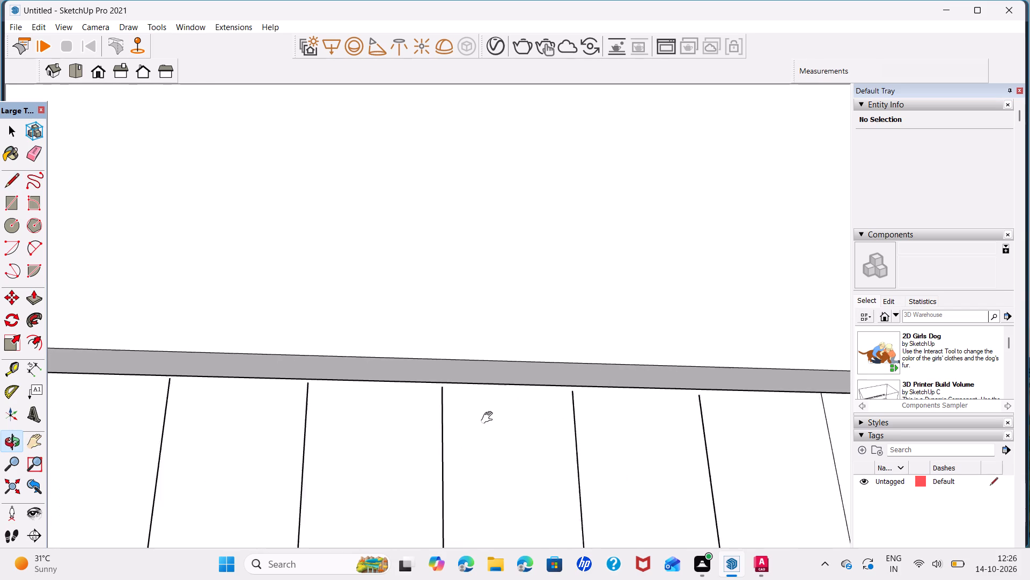
middle_drag(489, 418, 395, 407)
scroll(575, 392, up, 3)
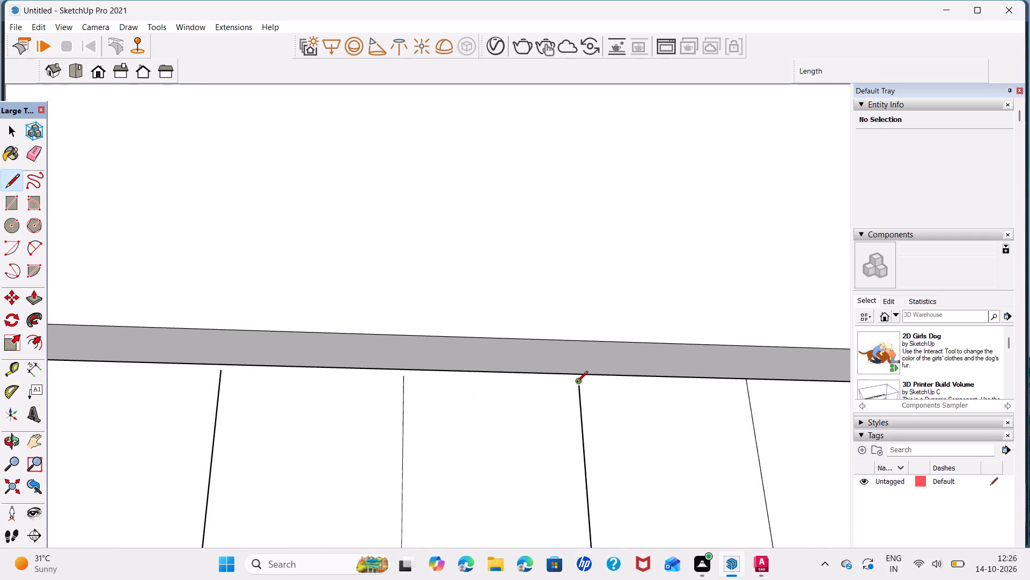
click(579, 383)
click(578, 373)
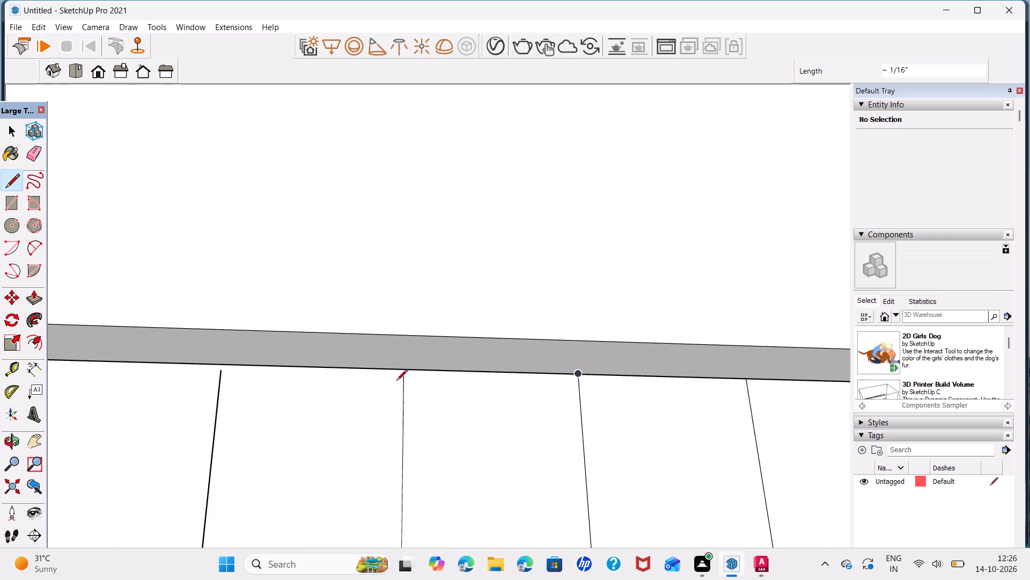
click(401, 378)
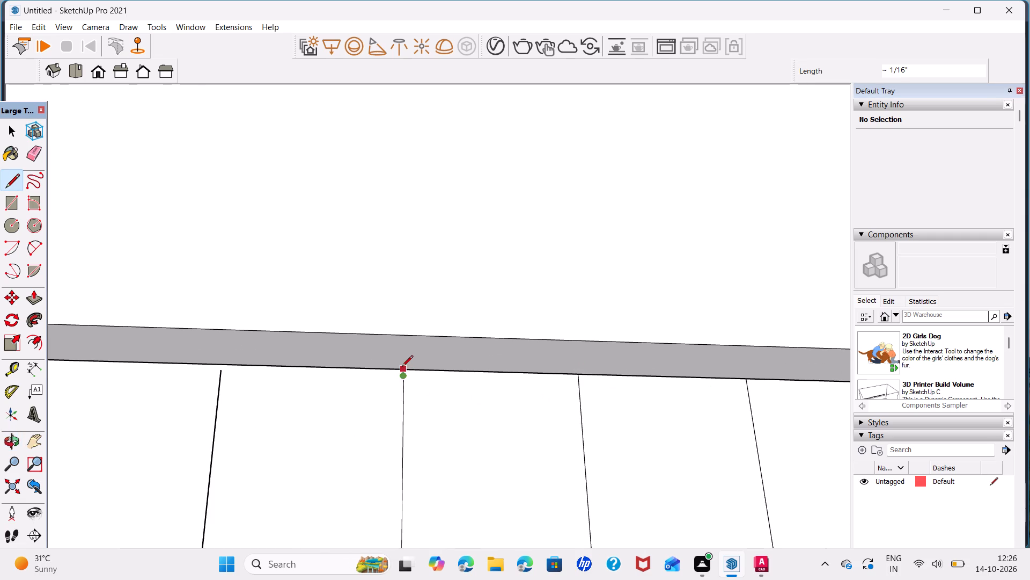
click(402, 367)
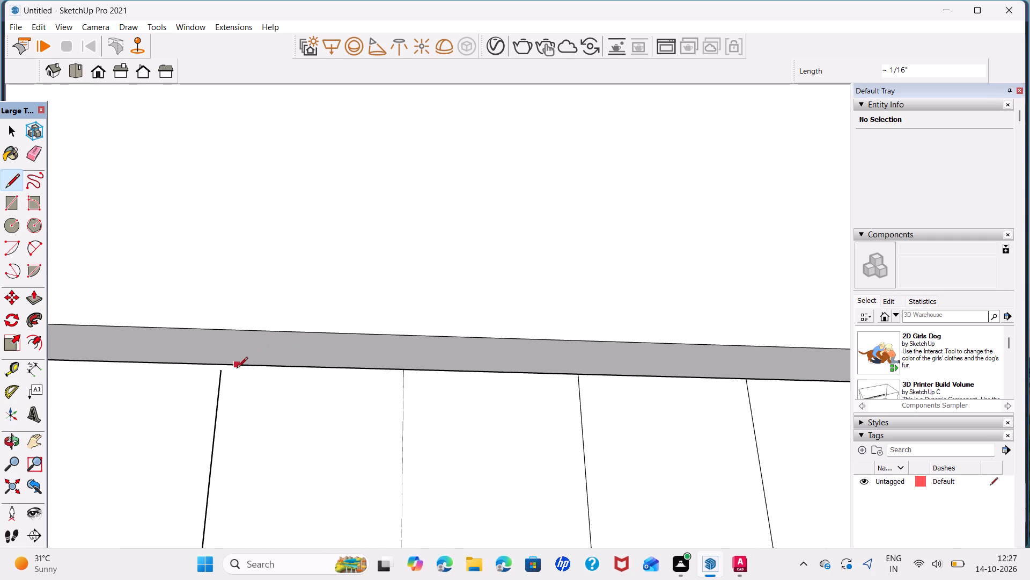
click(220, 371)
click(222, 366)
scroll(223, 365, up, 5)
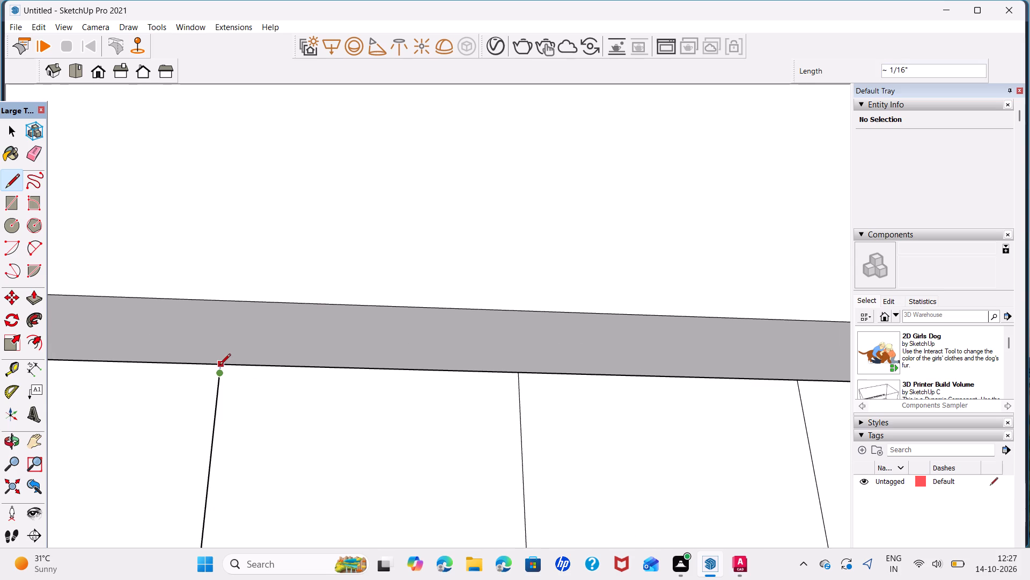
click(219, 365)
Extend the following two short vertical lines, continuing toward the wall's end edge, to the band's straight lower edge, by about 1/16" each.
scroll(191, 380, down, 5)
shift+middle_drag(191, 380, 712, 380)
scroll(533, 376, up, 5)
click(539, 368)
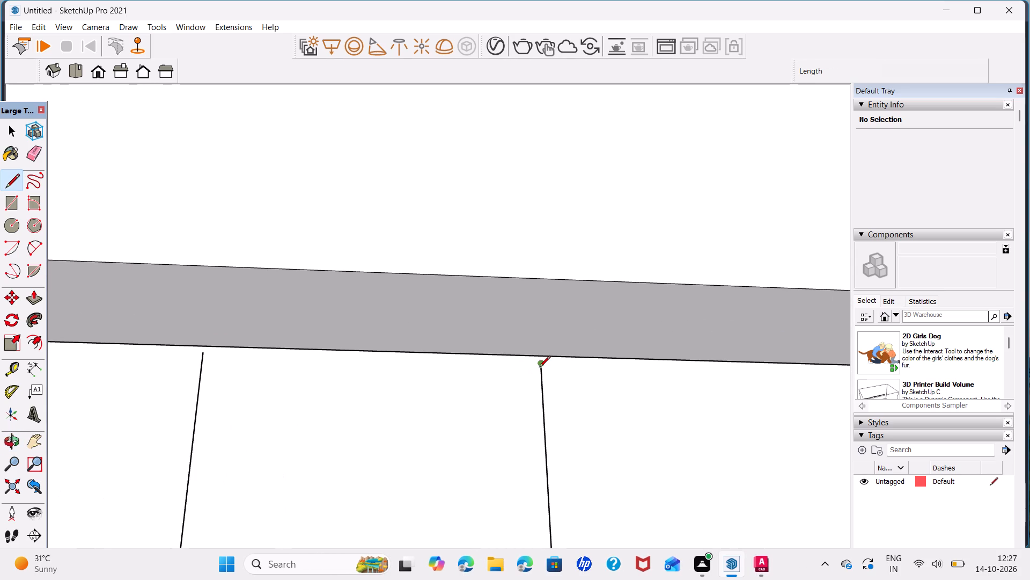
click(540, 354)
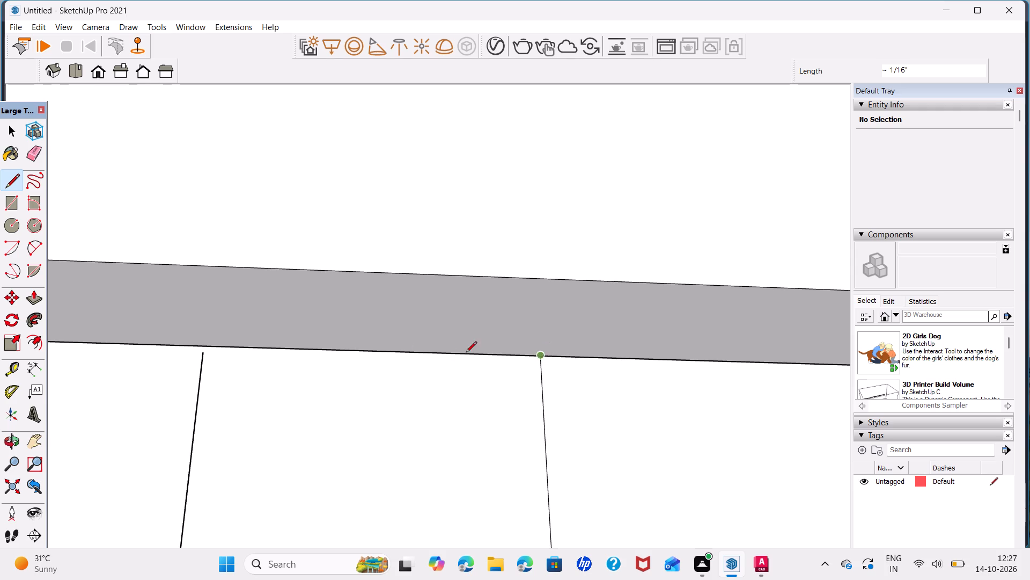
scroll(201, 353, up, 6)
click(205, 357)
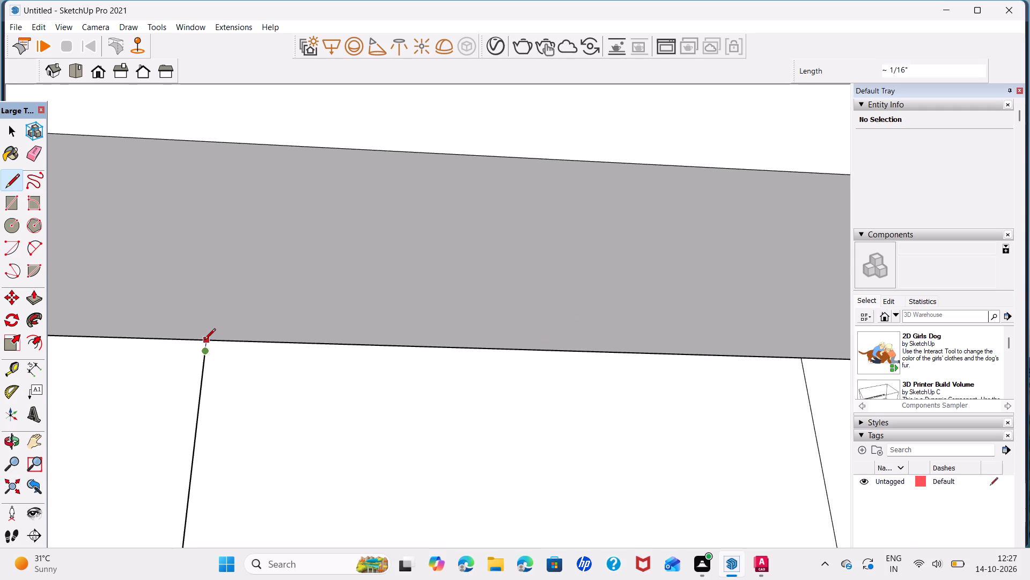
click(204, 340)
Extend the last two short vertical lines beside the wall's end edge to meet the band's straight lower edge, and leave the Line tool.
scroll(203, 365, down, 6)
shift+middle_drag(204, 375, 818, 383)
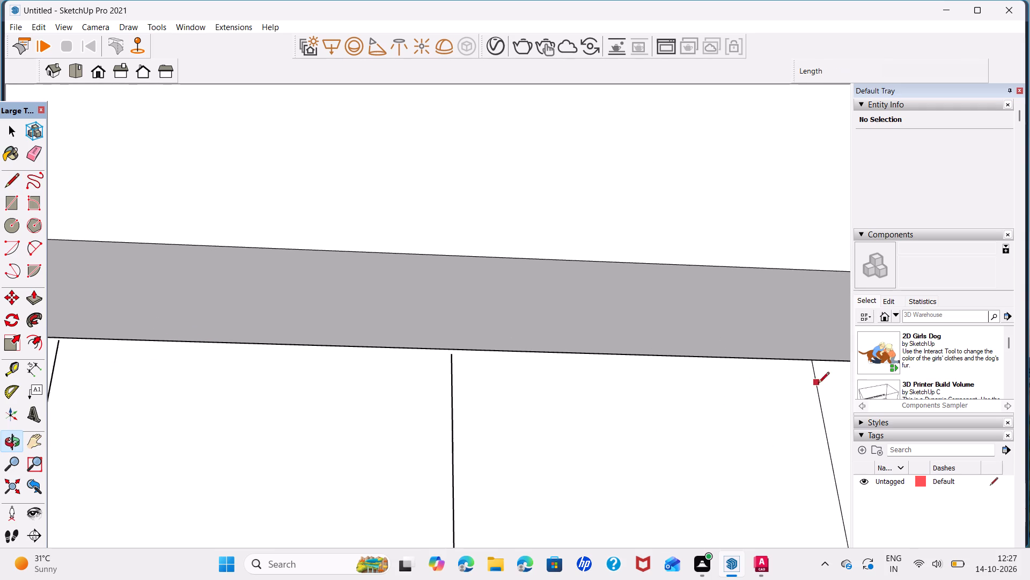
scroll(470, 370, up, 4)
click(439, 344)
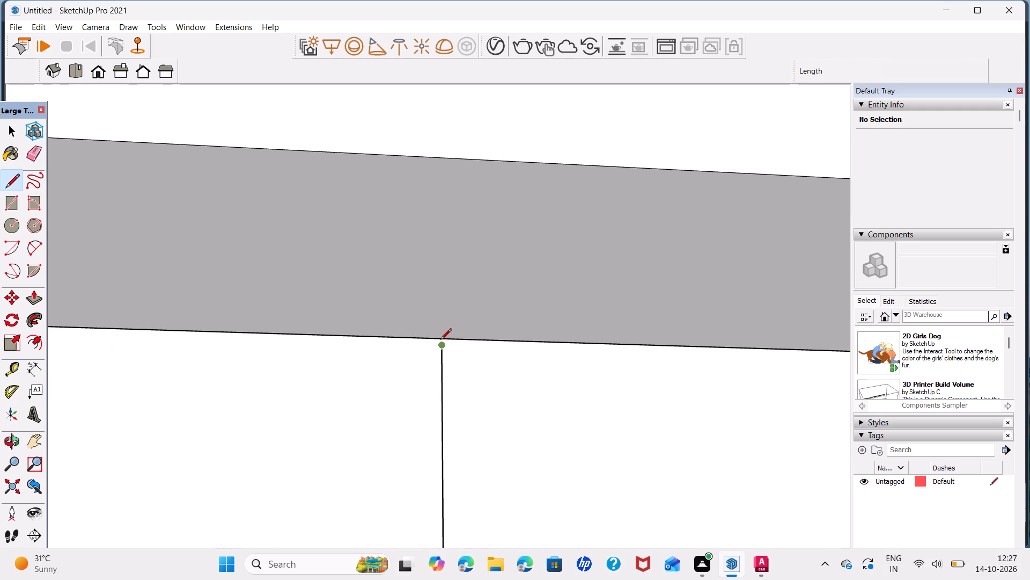
click(441, 338)
scroll(372, 350, down, 4)
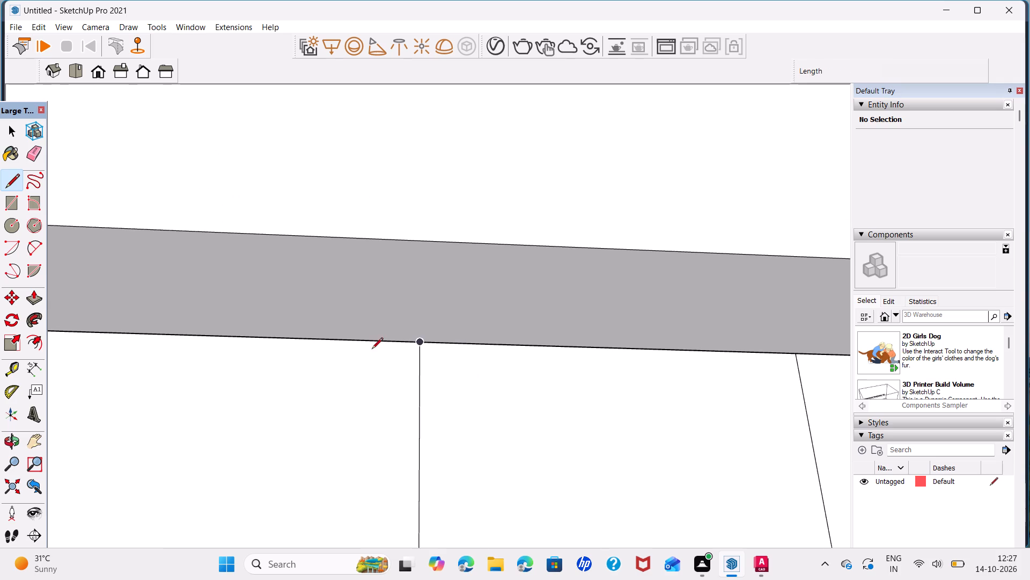
shift+middle_drag(372, 350, 835, 339)
scroll(510, 315, up, 4)
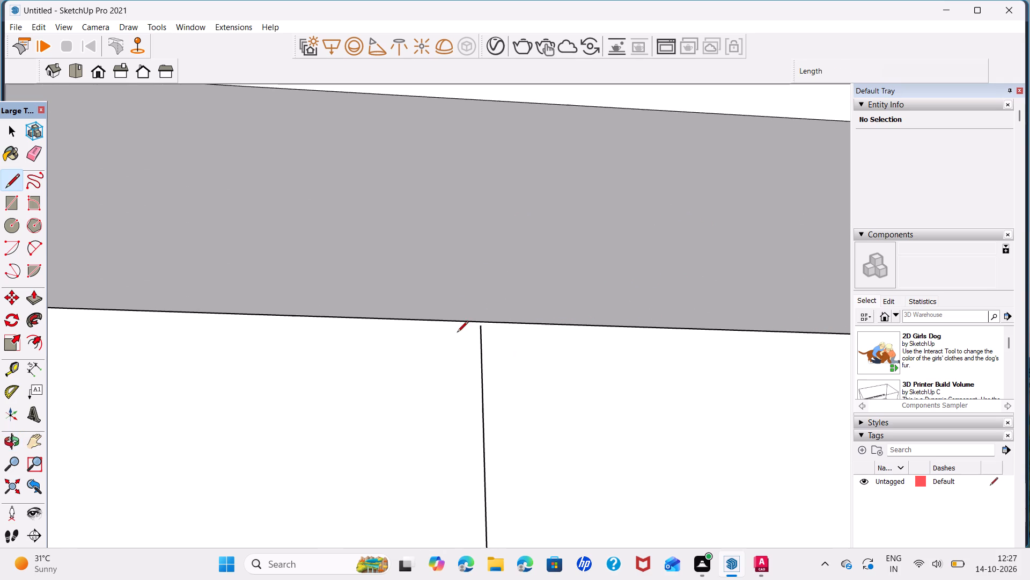
click(480, 329)
scroll(480, 323, up, 8)
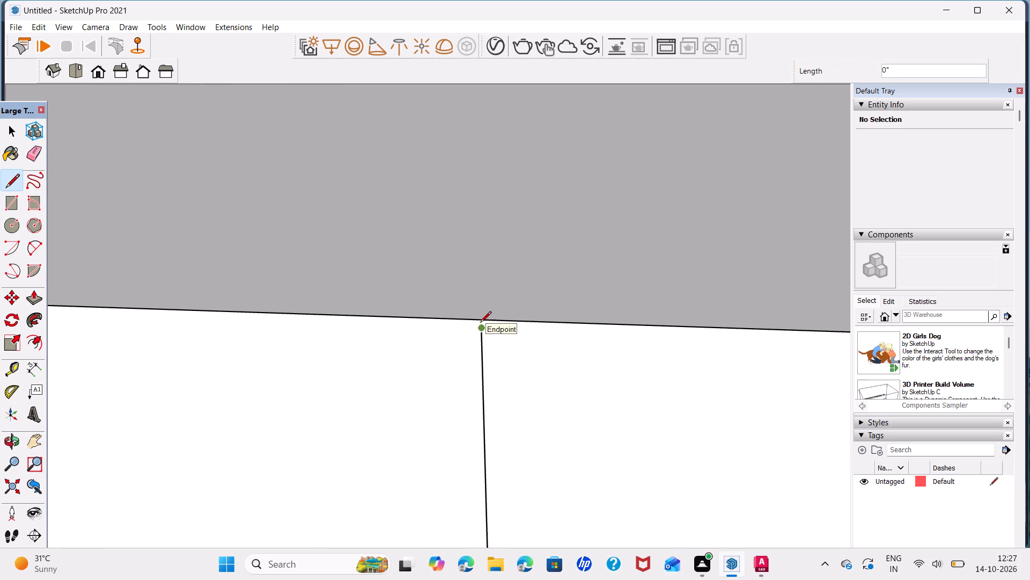
scroll(480, 323, up, 5)
click(485, 315)
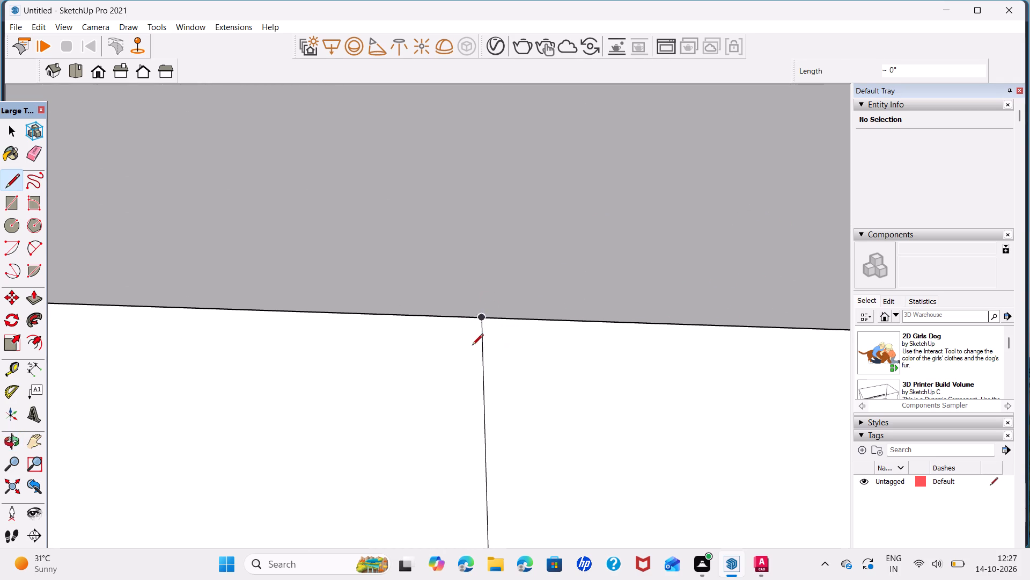
key(space)
scroll(472, 346, down, 7)
scroll(472, 346, down, 20)
scroll(472, 346, down, 6)
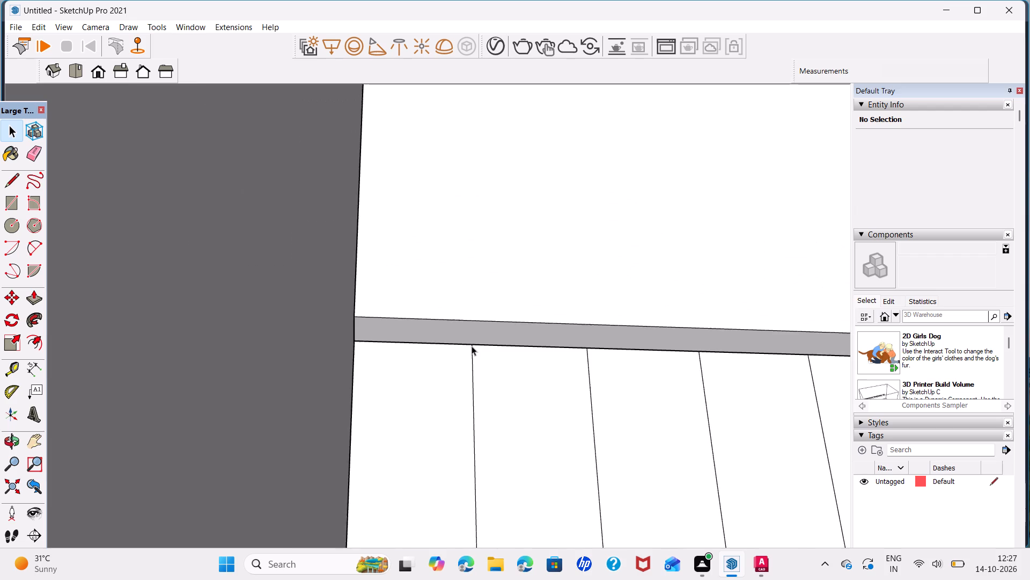
Delete the stray short edge sticking out below the bottom corner at the strip wall's end.
scroll(472, 346, down, 8)
click(19, 485)
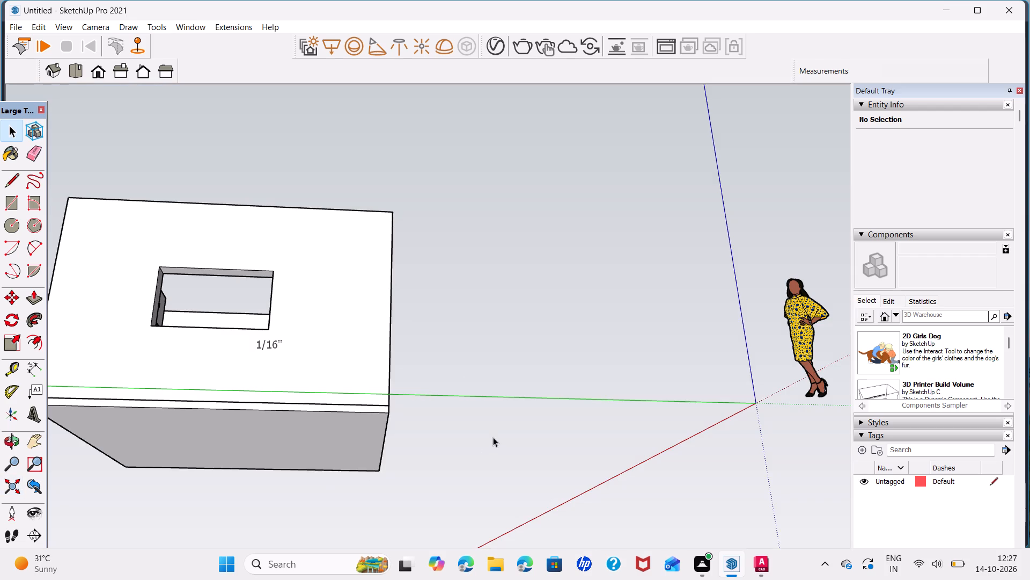
middle_drag(346, 313, 138, 577)
scroll(402, 320, up, 7)
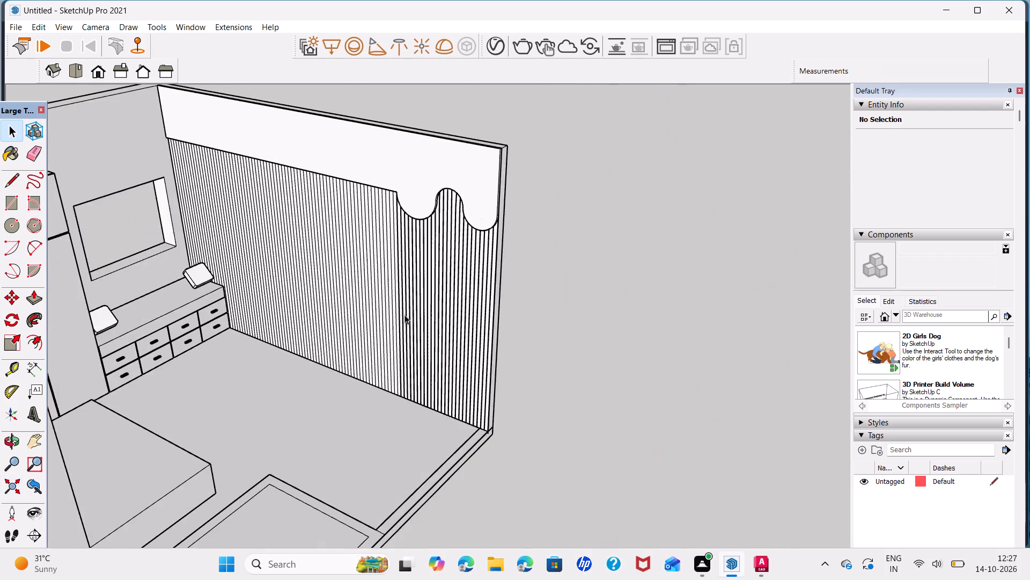
scroll(405, 315, up, 3)
scroll(523, 377, up, 3)
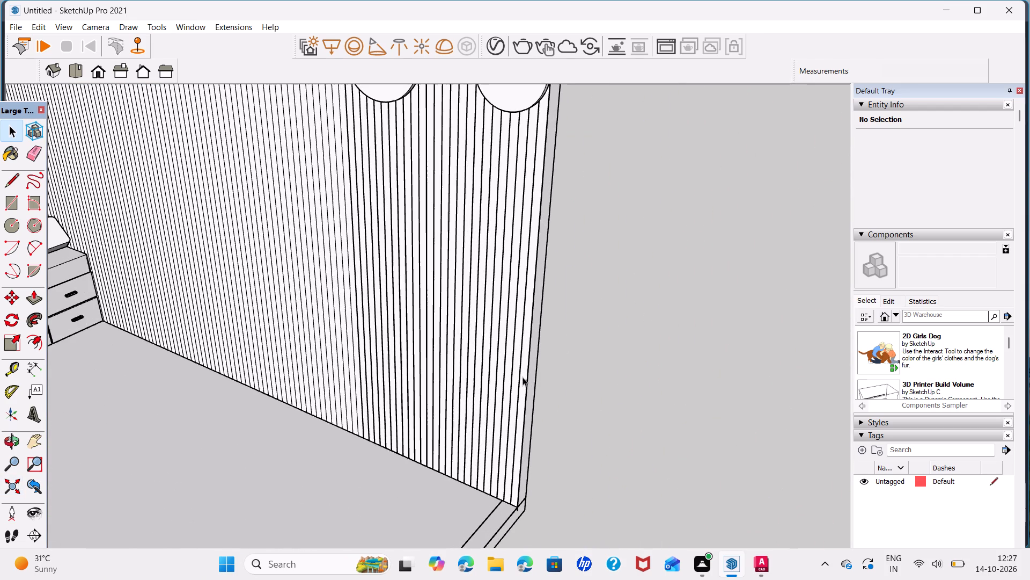
scroll(518, 514, up, 13)
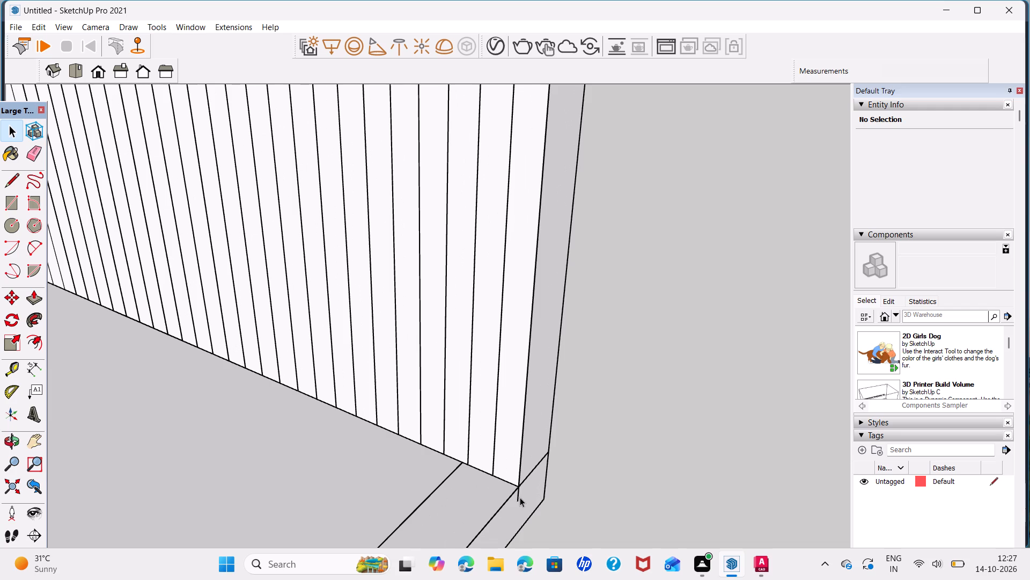
click(520, 497)
click(519, 497)
key(Delete)
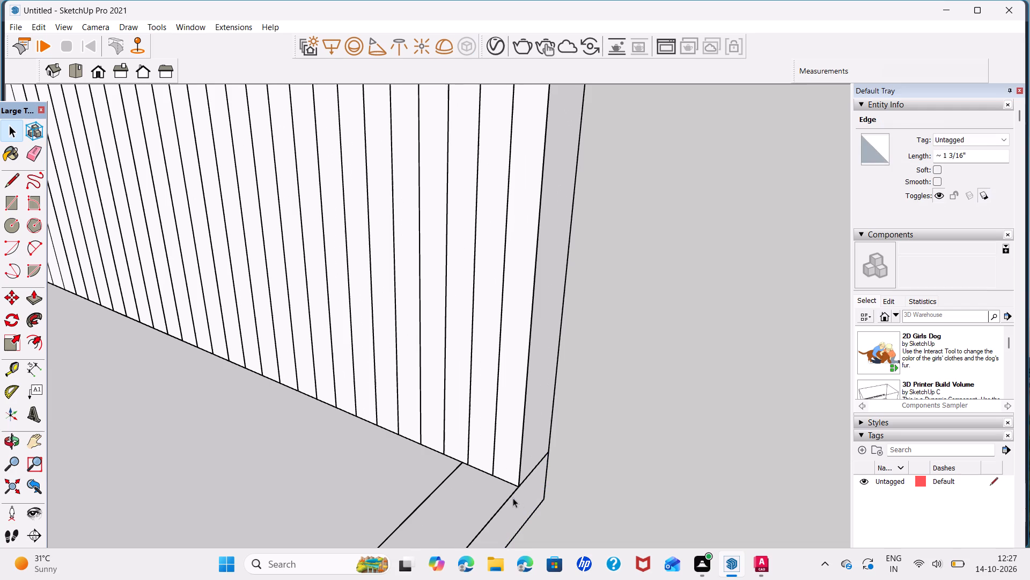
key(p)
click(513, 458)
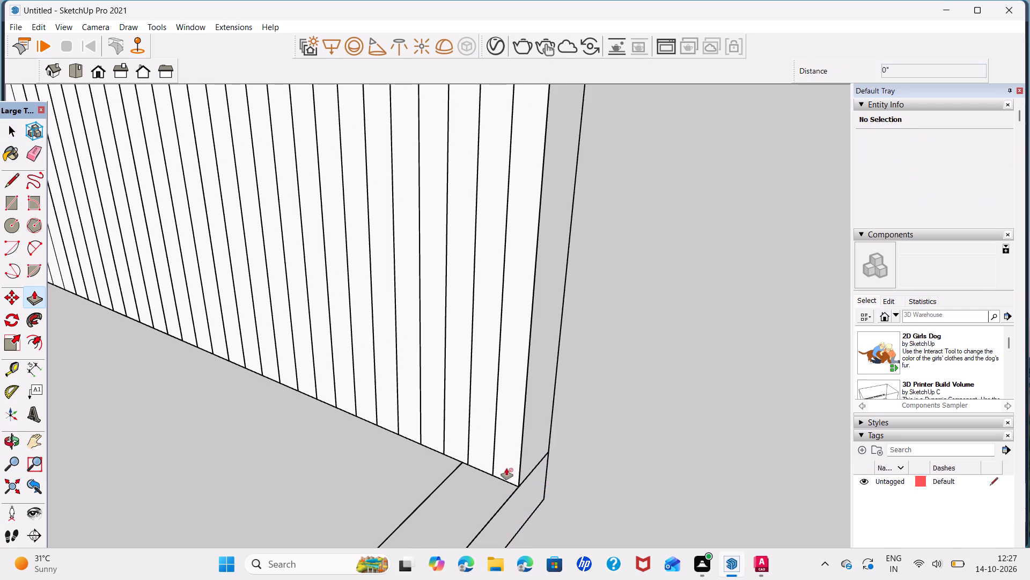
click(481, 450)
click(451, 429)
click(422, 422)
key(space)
Push/Pull the vertical wall strip just before the band's wavy part outward by 0.5".
scroll(432, 408, down, 13)
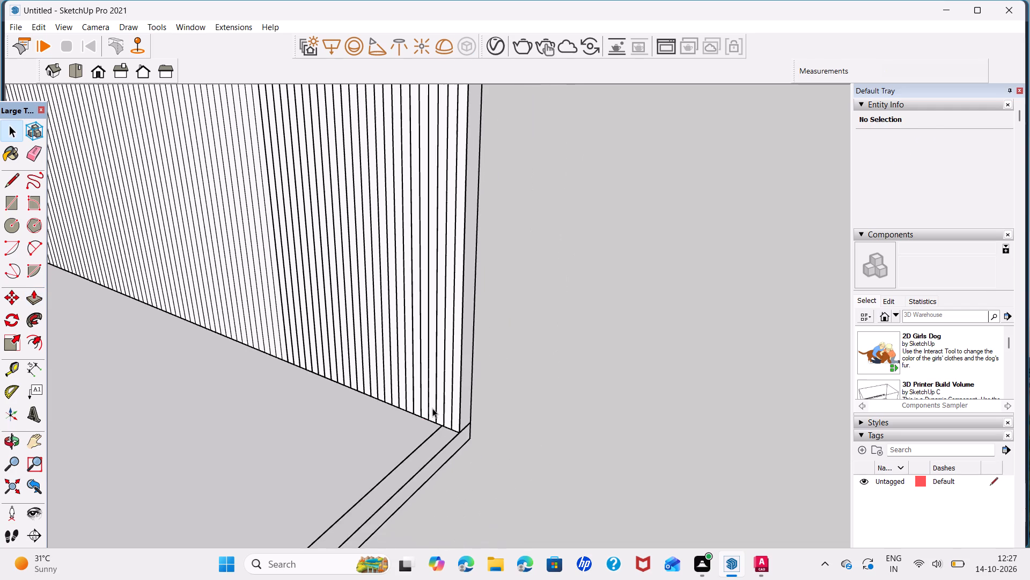
scroll(468, 331, down, 6)
click(333, 247)
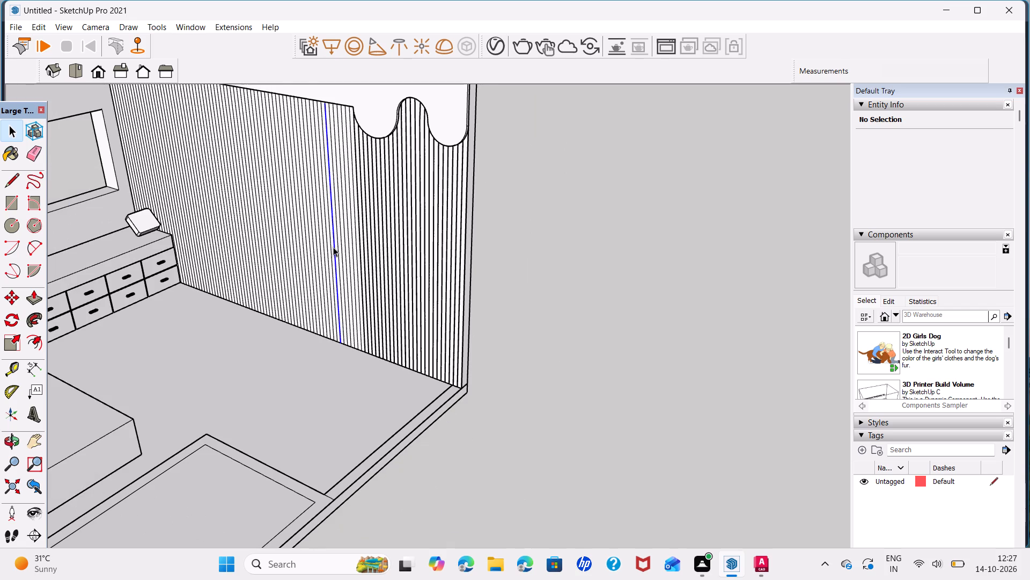
scroll(333, 247, up, 13)
click(396, 284)
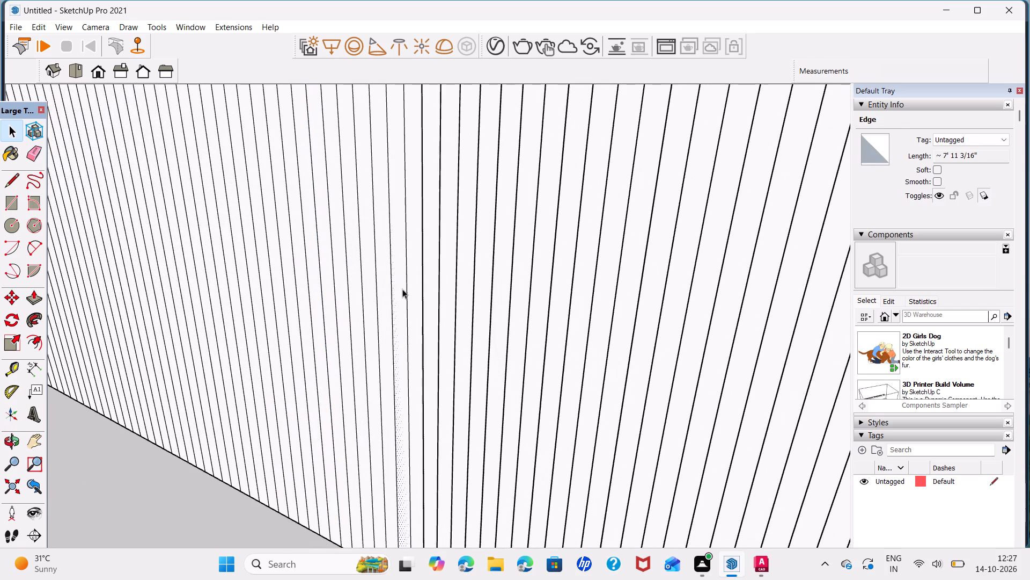
key(p)
click(402, 289)
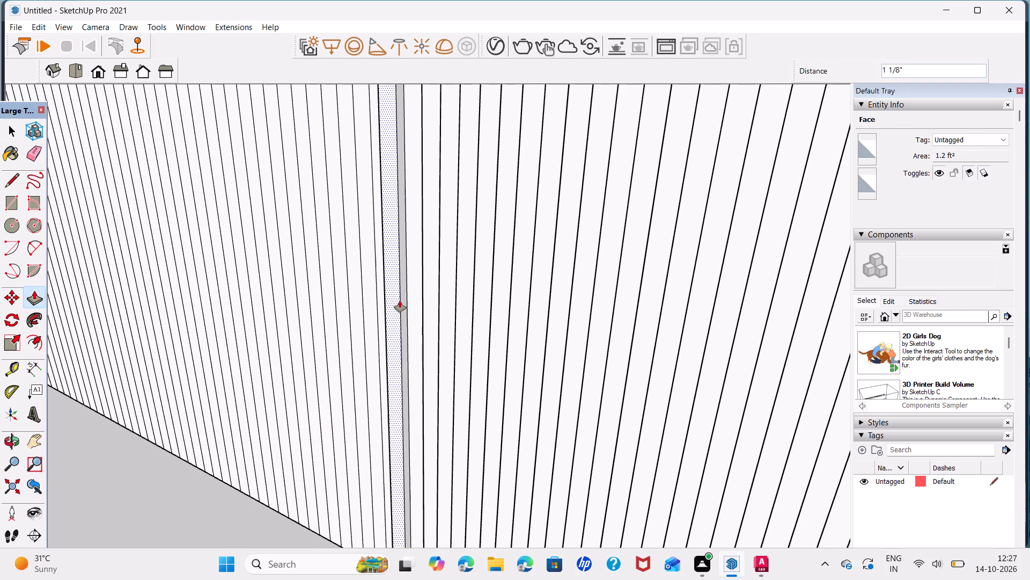
text(0.5)
key(Return)
double_click(432, 322)
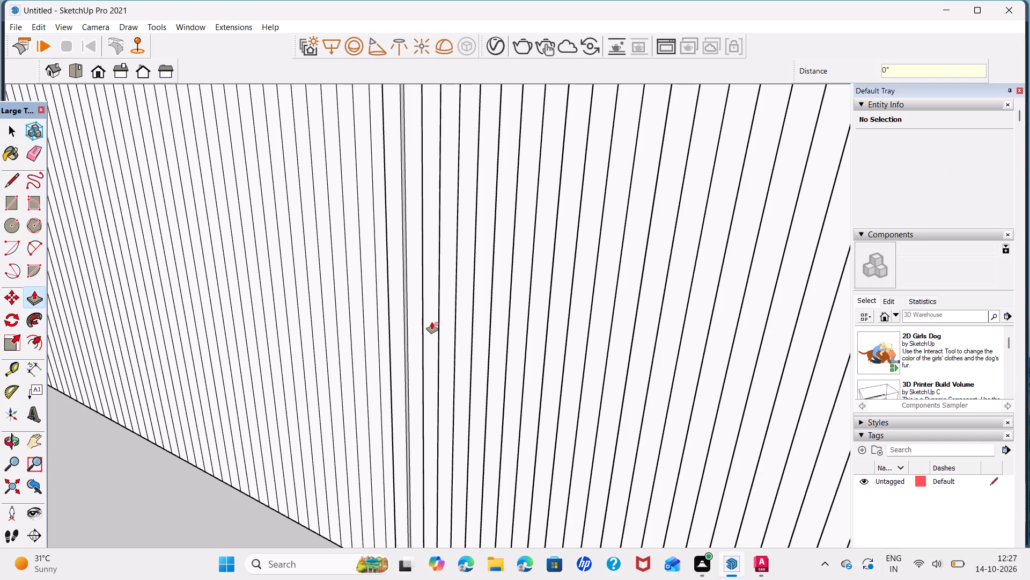
Repeat the 1/2" Push/Pull on the next five alternate strips, working from the first raised strip toward the drawer unit.
scroll(487, 345, down, 11)
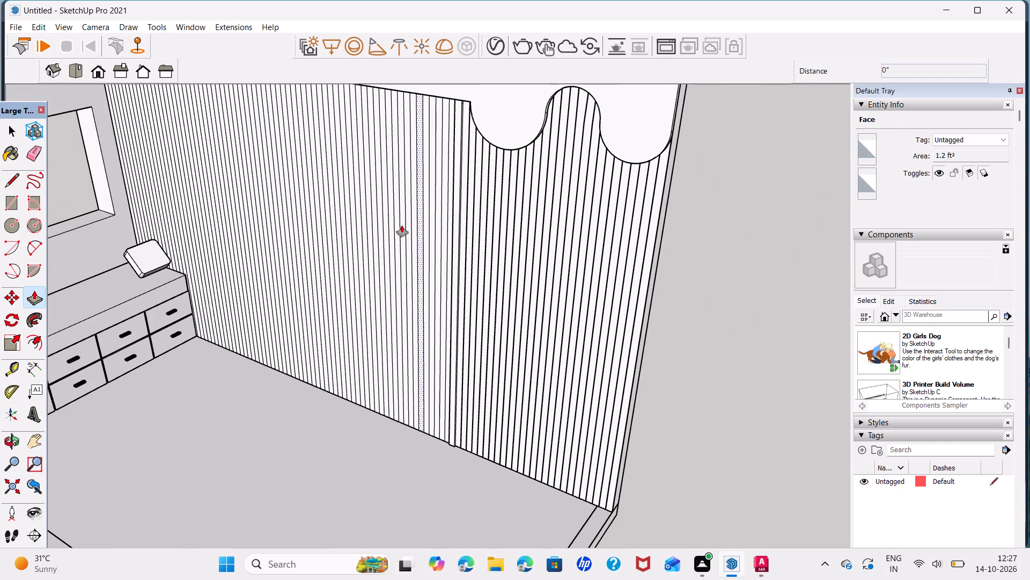
scroll(69, 153, up, 5)
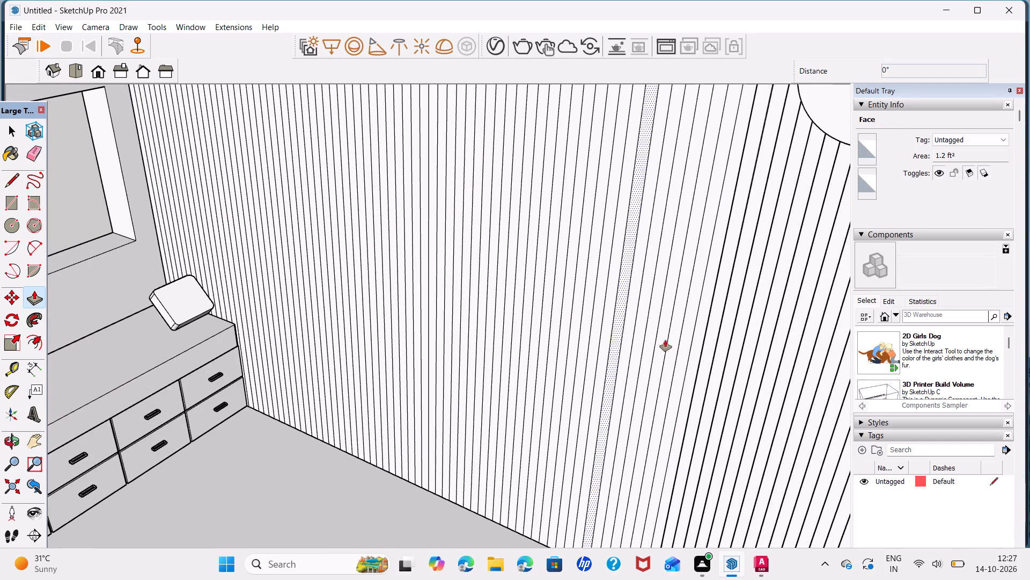
middle_drag(690, 411, 556, 363)
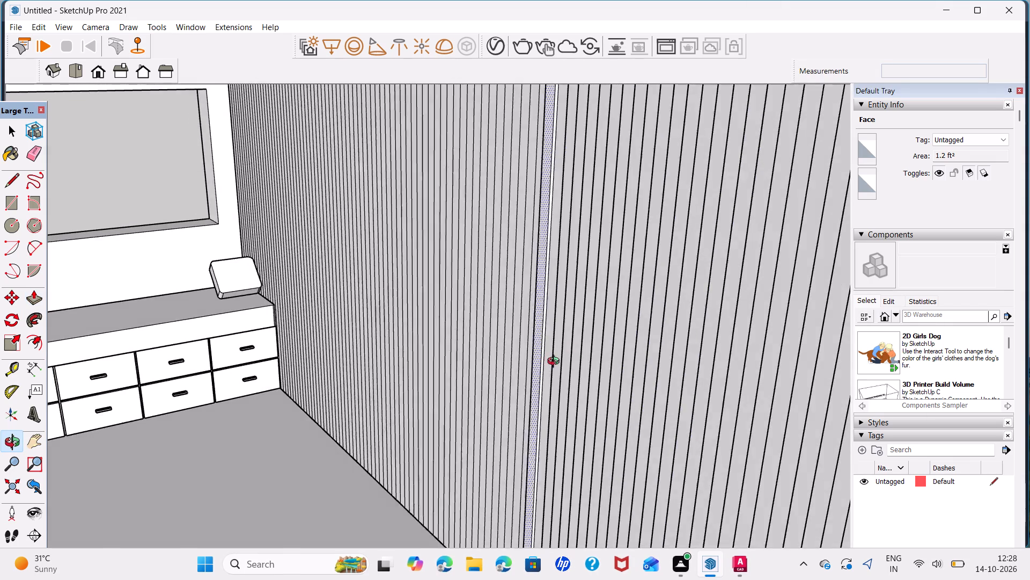
middle_drag(556, 363, 547, 368)
middle_drag(498, 388, 561, 393)
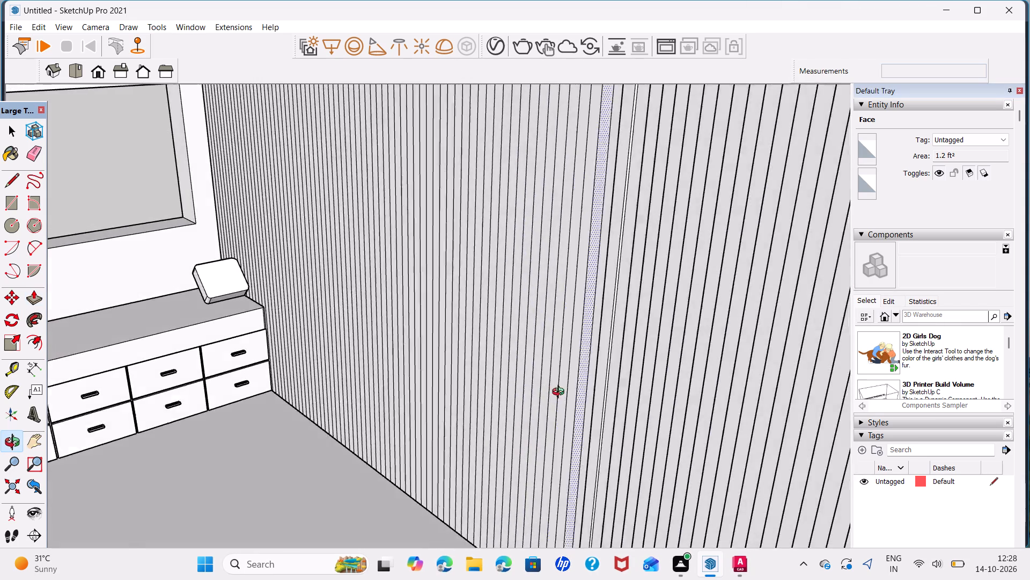
middle_drag(561, 393, 791, 369)
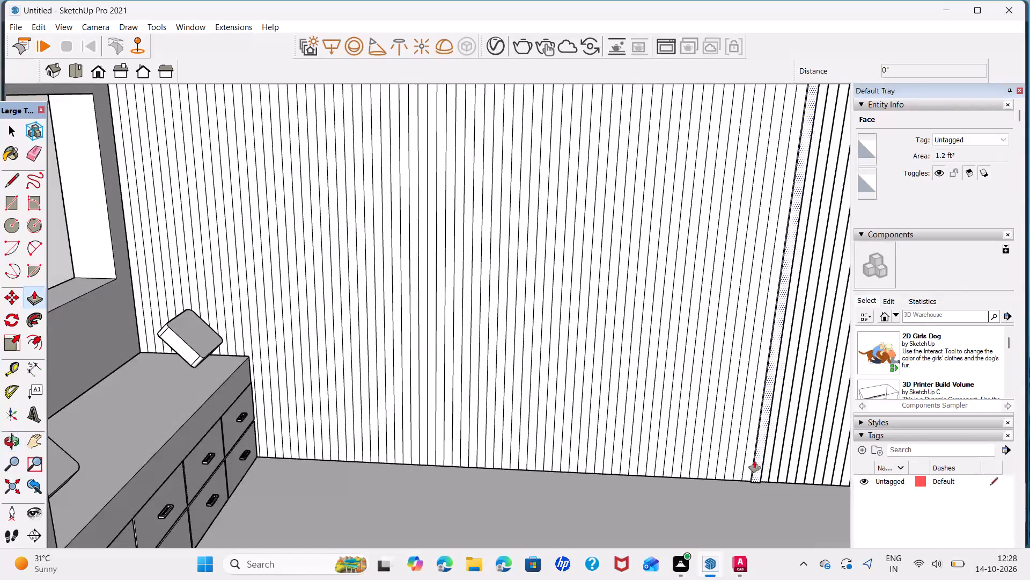
scroll(742, 460, up, 5)
double_click(738, 475)
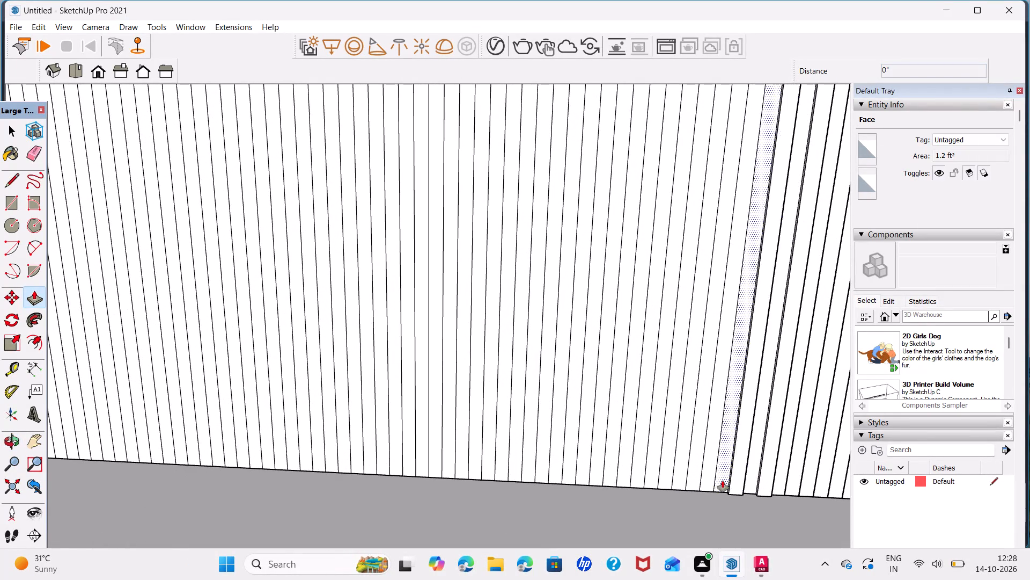
double_click(710, 473)
double_click(683, 473)
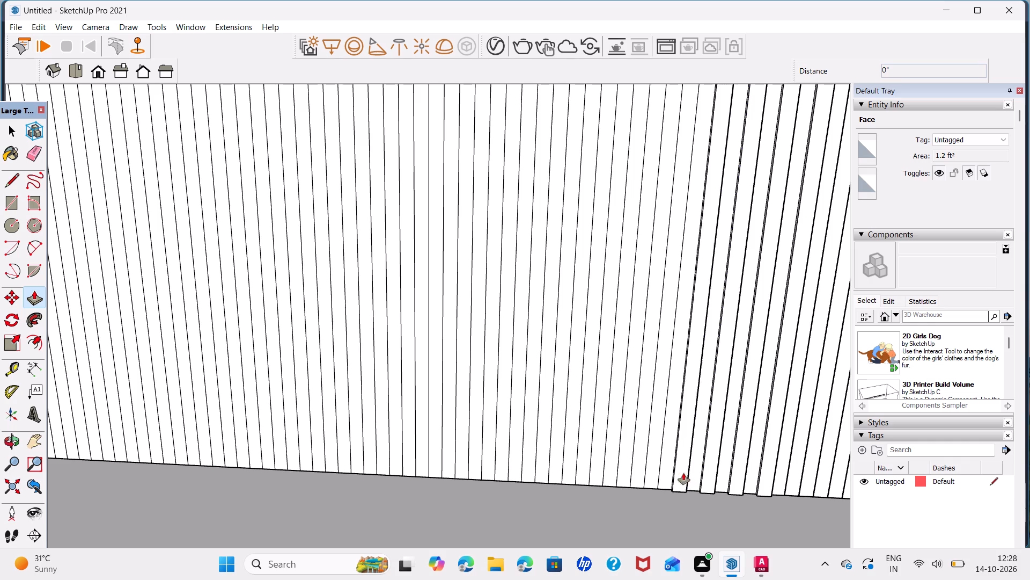
double_click(654, 470)
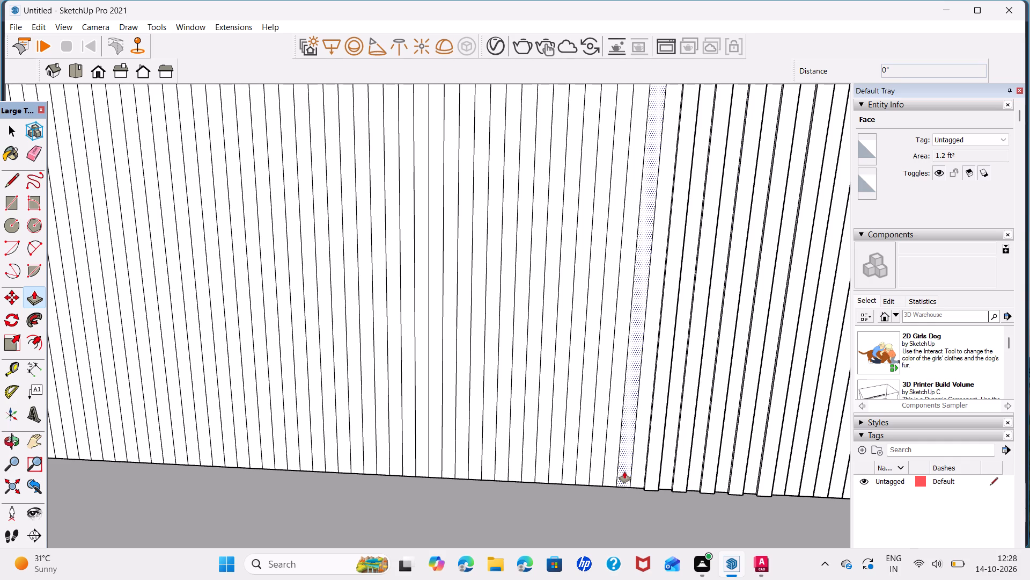
double_click(624, 472)
Raise five more alternate wall strips by 1/2", continuing toward the drawer unit.
double_click(598, 469)
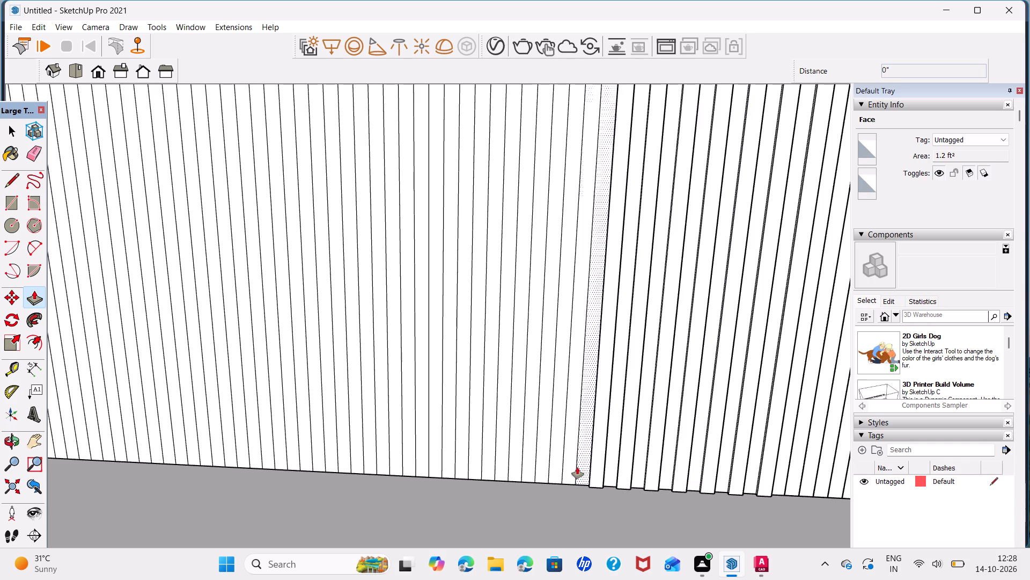
double_click(571, 466)
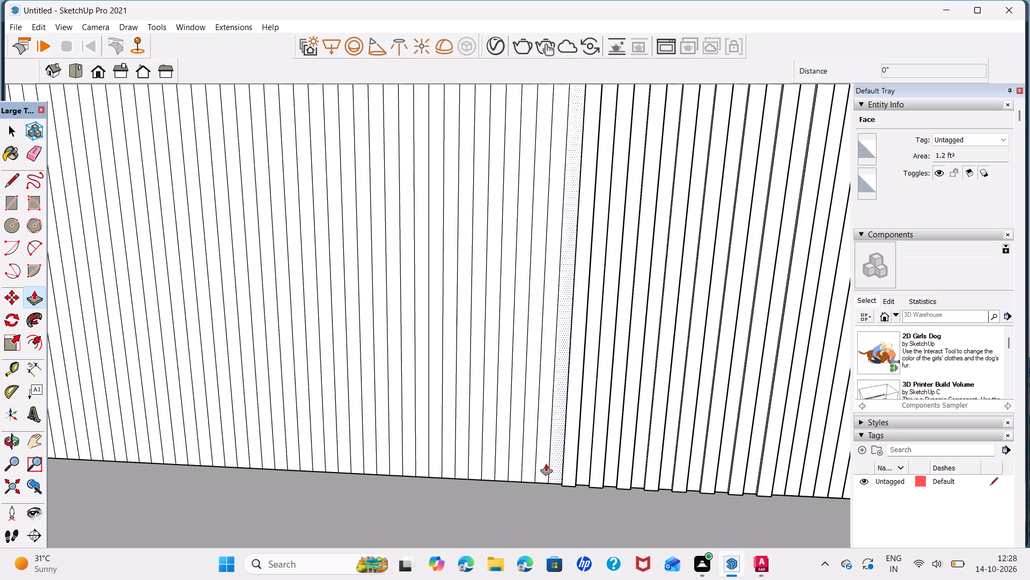
double_click(543, 460)
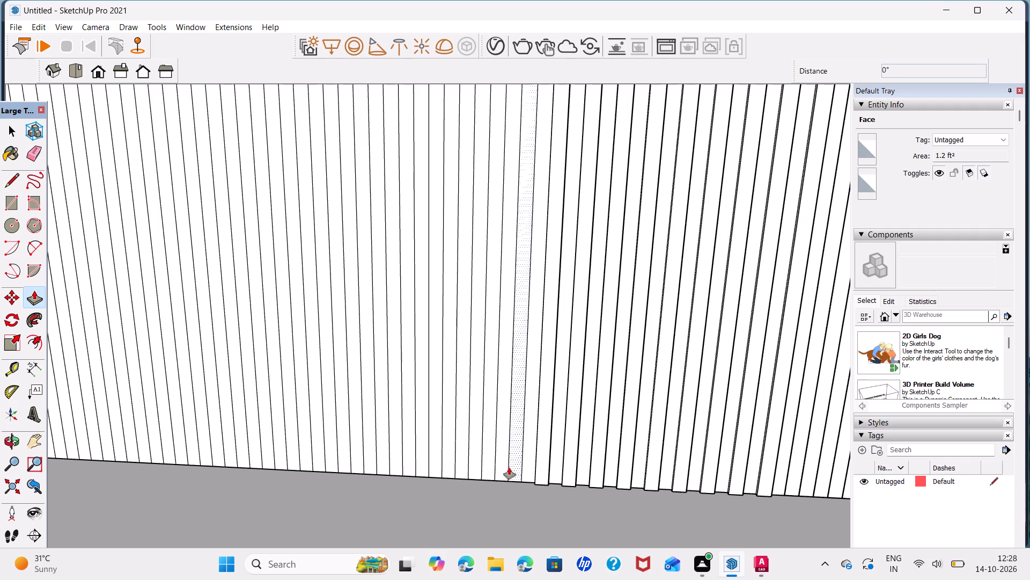
double_click(512, 469)
double_click(486, 467)
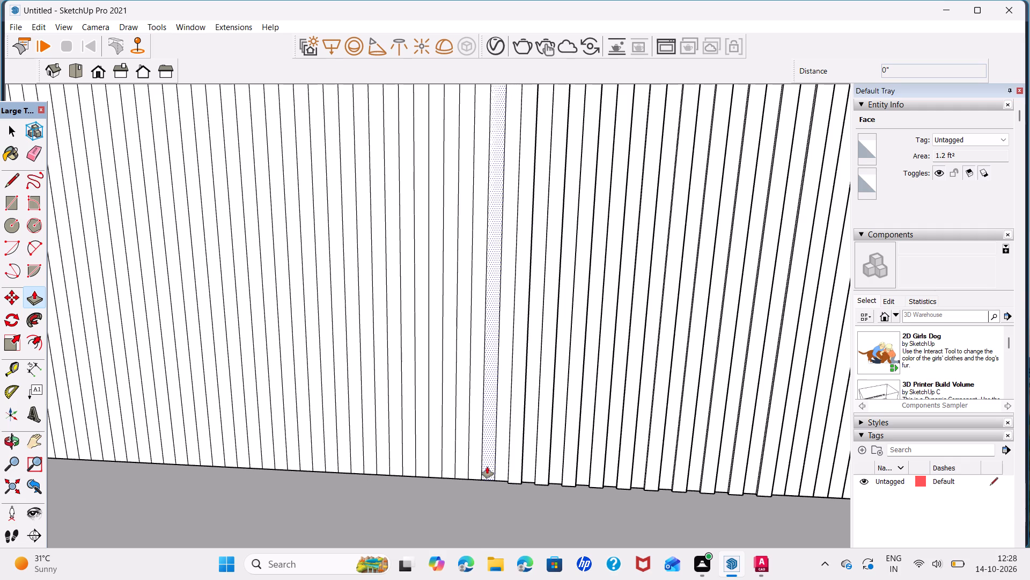
click(516, 468)
Raise the following eight alternate wall strips by the same 1/2", continuing toward the drawer unit.
double_click(463, 453)
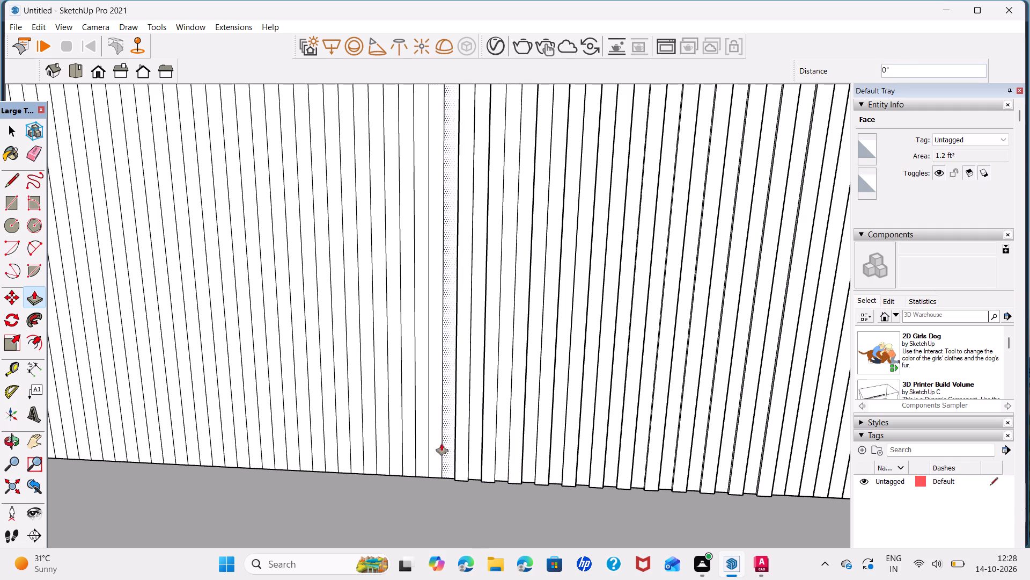
double_click(438, 439)
double_click(410, 453)
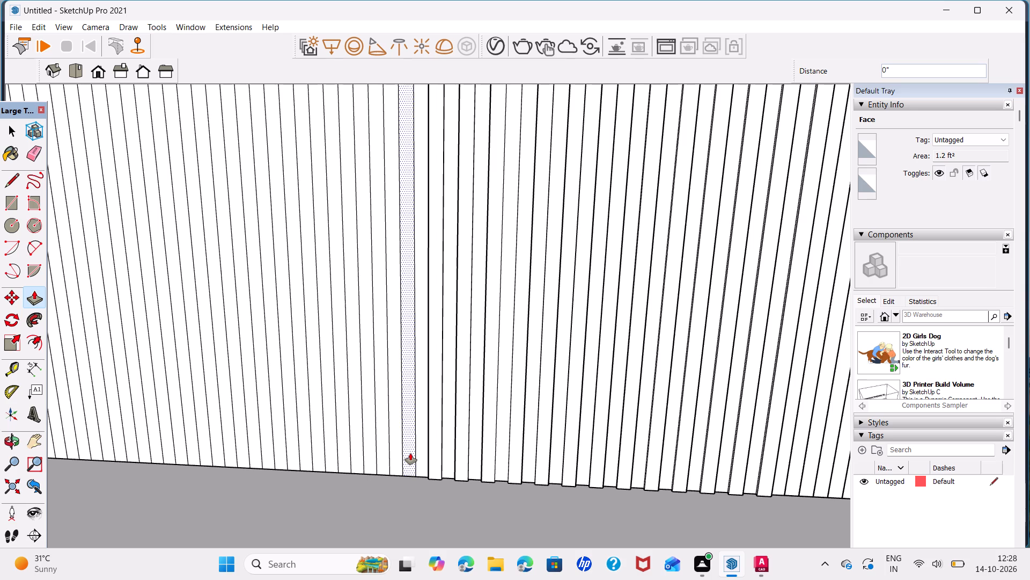
double_click(385, 451)
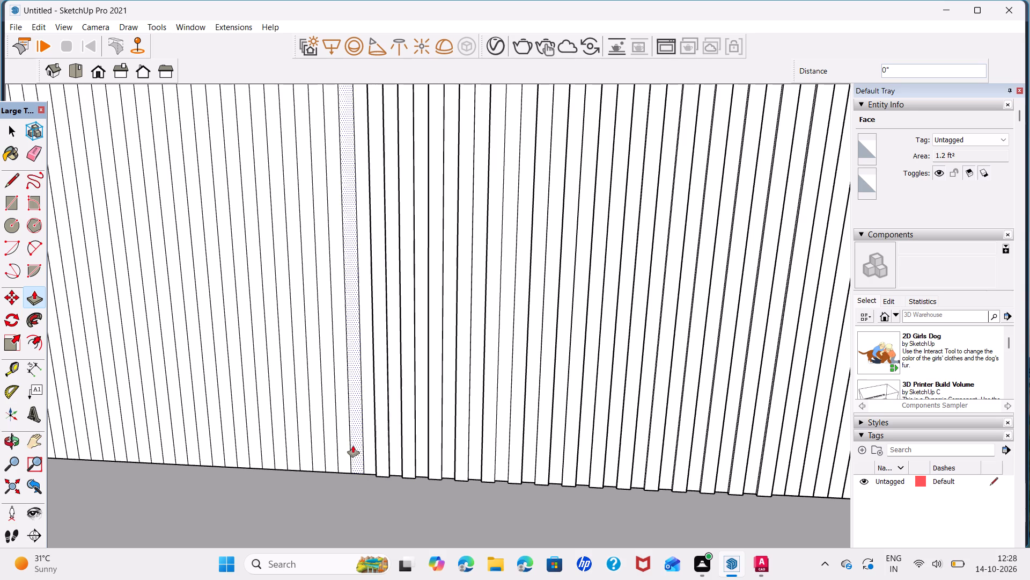
double_click(360, 451)
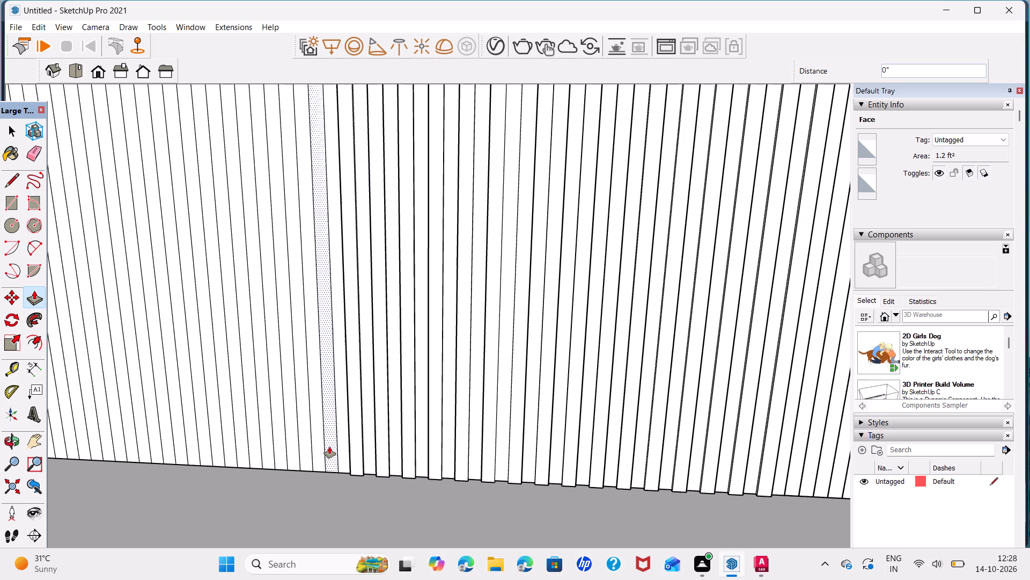
double_click(329, 447)
double_click(303, 424)
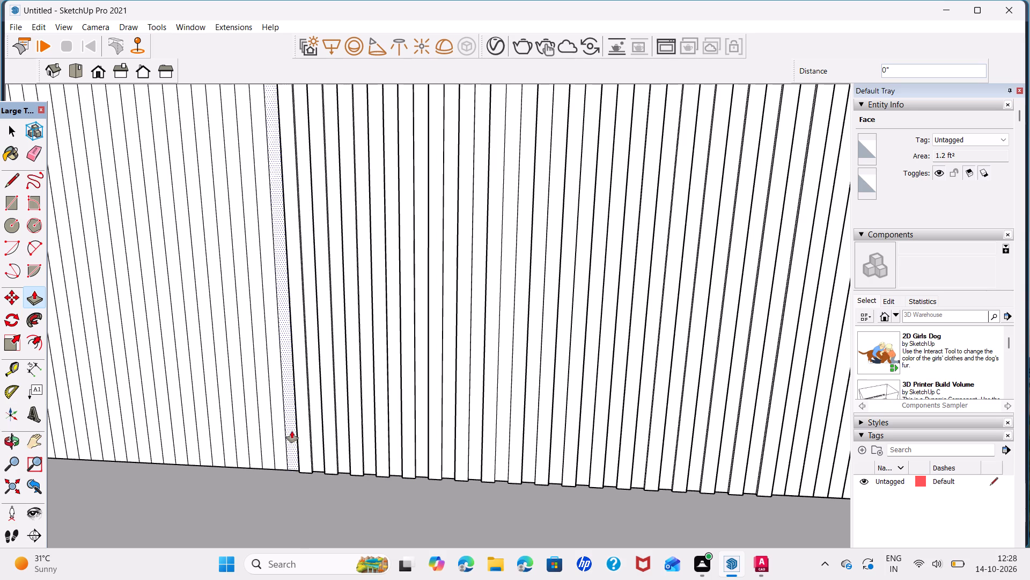
double_click(282, 440)
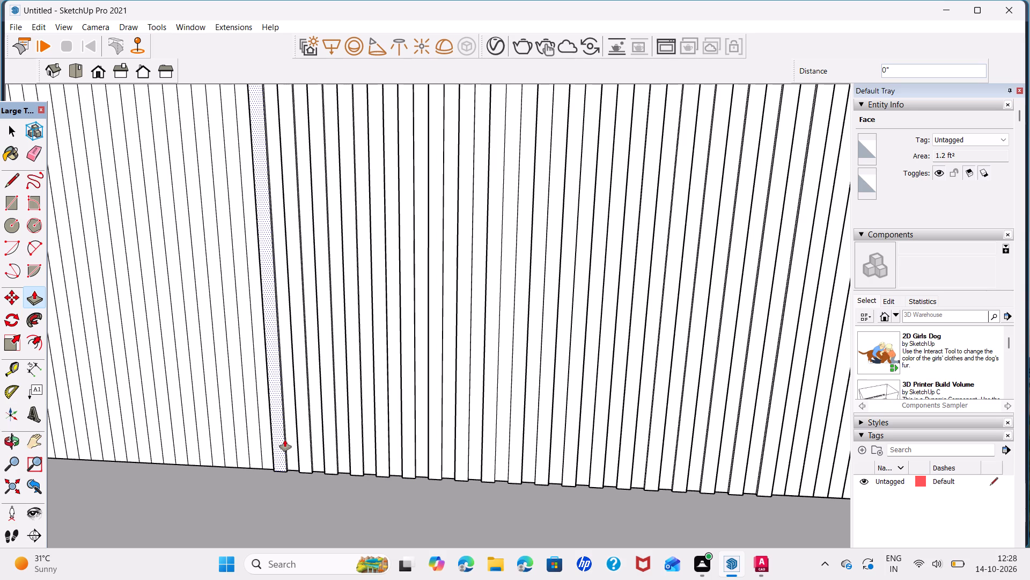
Raise another six alternate strips by the same 1/2" along the wall section approaching the drawer unit.
middle_drag(285, 439, 589, 467)
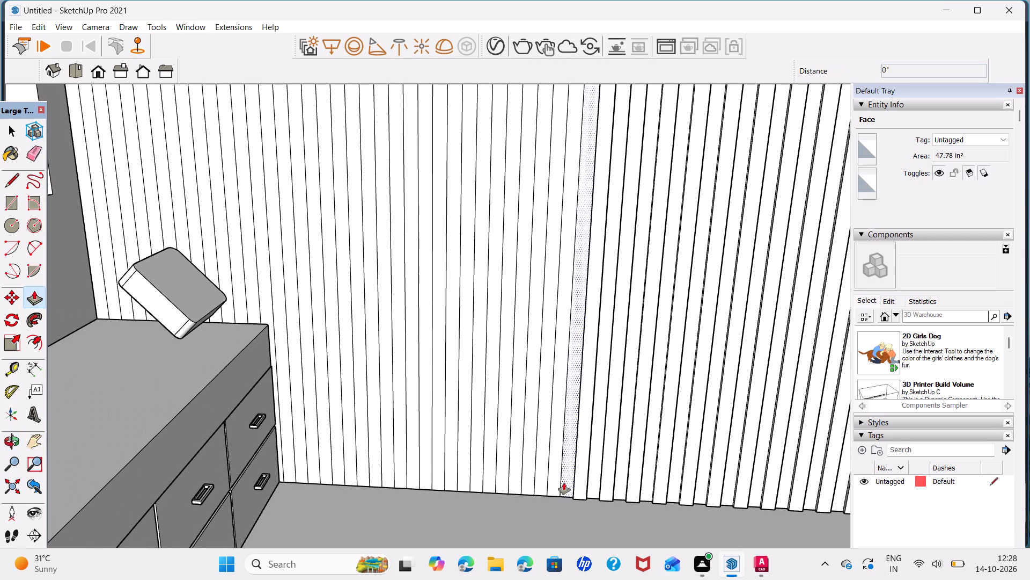
double_click(555, 476)
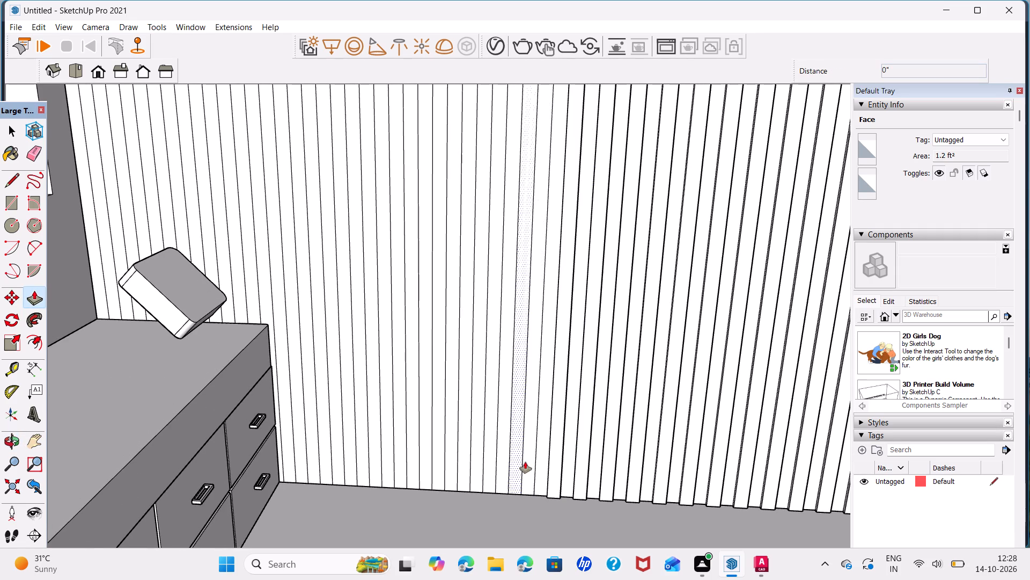
double_click(526, 462)
double_click(504, 454)
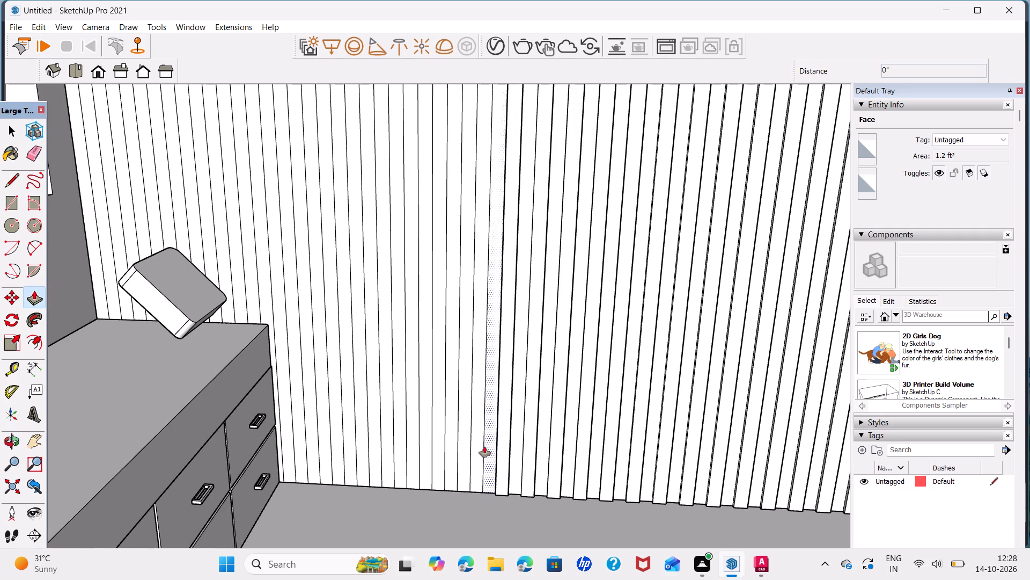
double_click(482, 445)
click(455, 439)
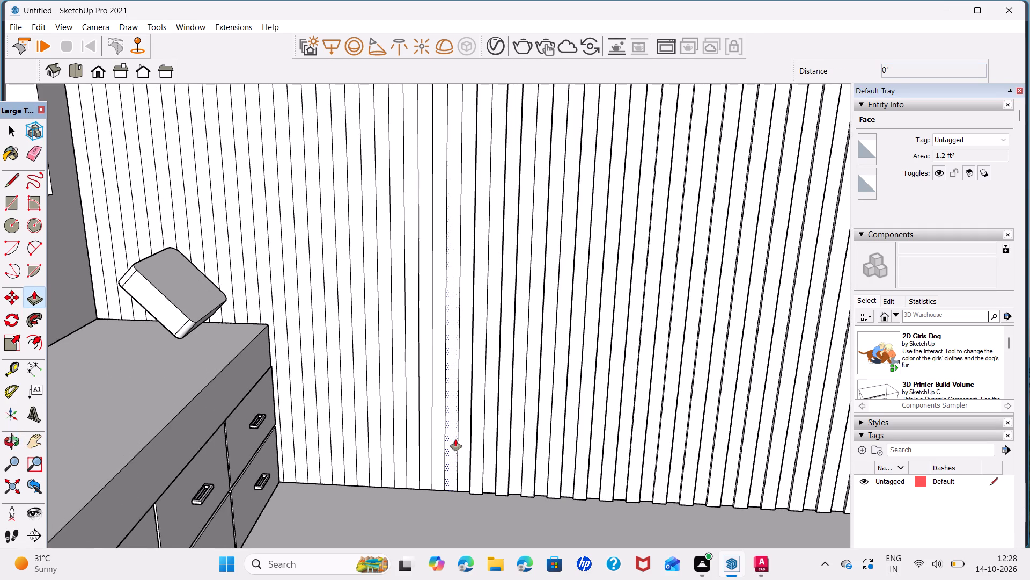
click(455, 439)
double_click(425, 442)
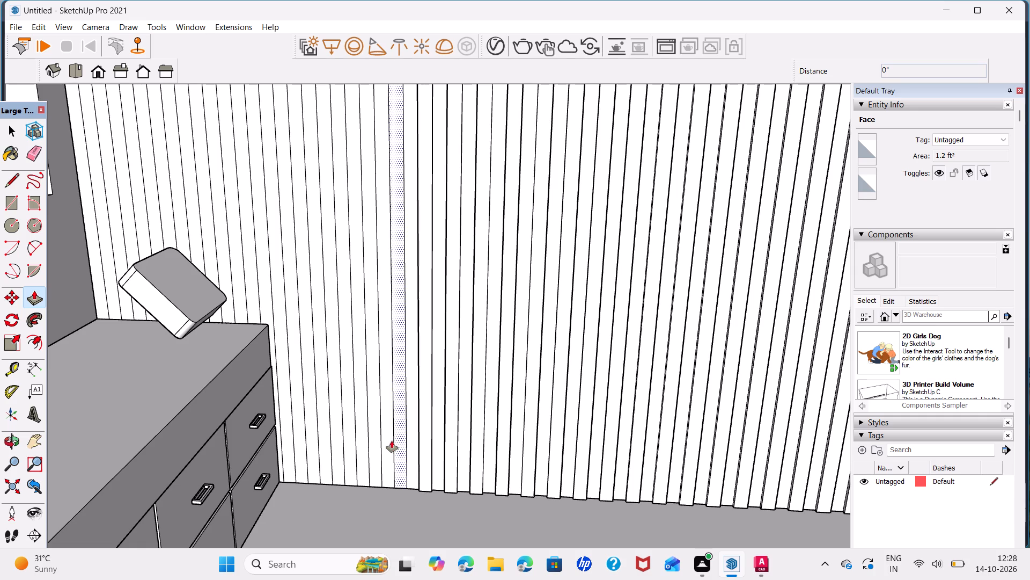
Raise six more alternate wall strips by the same 1/2", finishing the section up to the drawer unit's front edge.
double_click(396, 444)
double_click(378, 445)
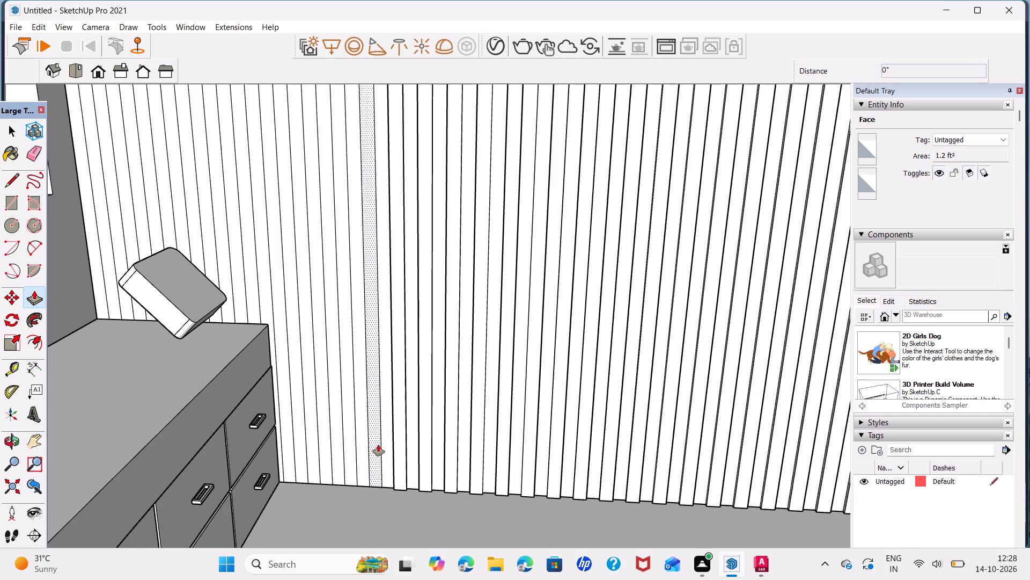
double_click(352, 434)
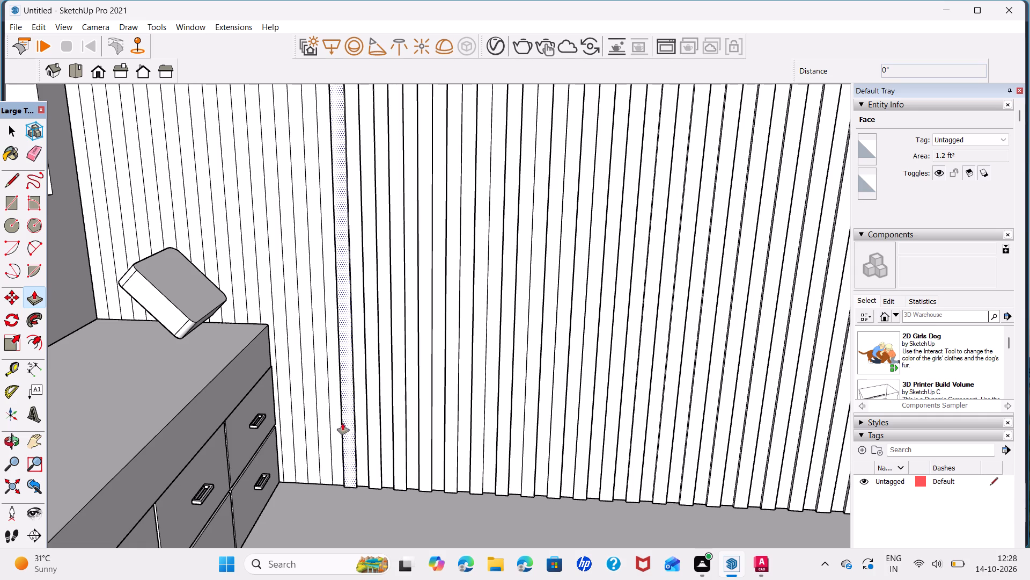
double_click(323, 409)
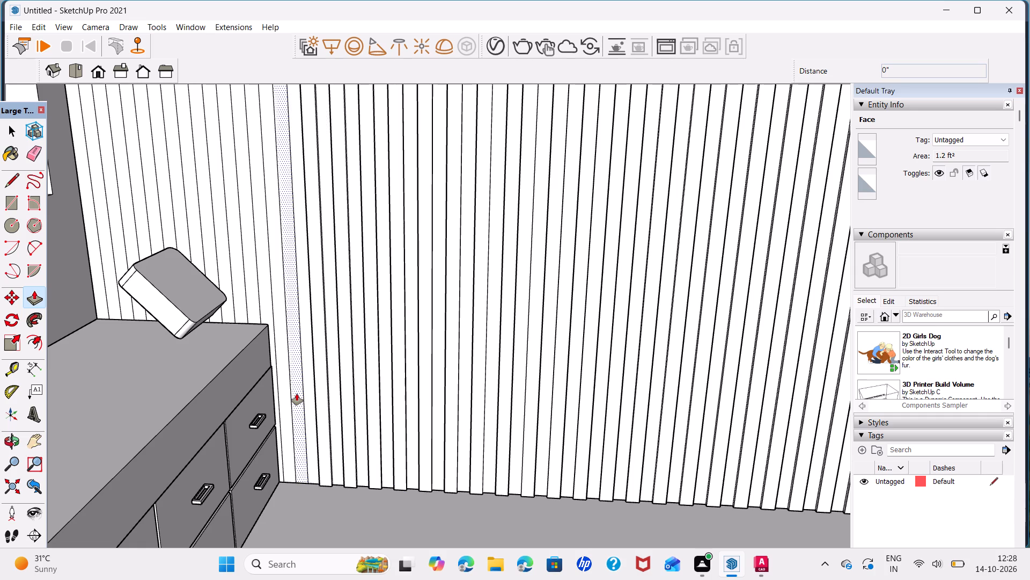
double_click(296, 392)
double_click(274, 385)
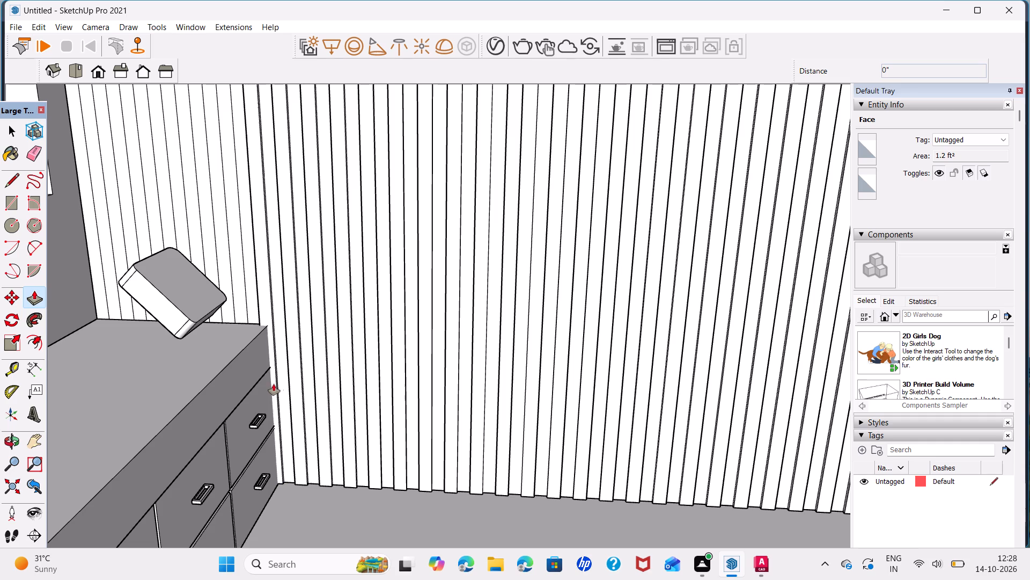
Raise the last six alternate strips by the same 1/2" above the drawer unit, up to the room corner.
middle_drag(285, 357, 376, 485)
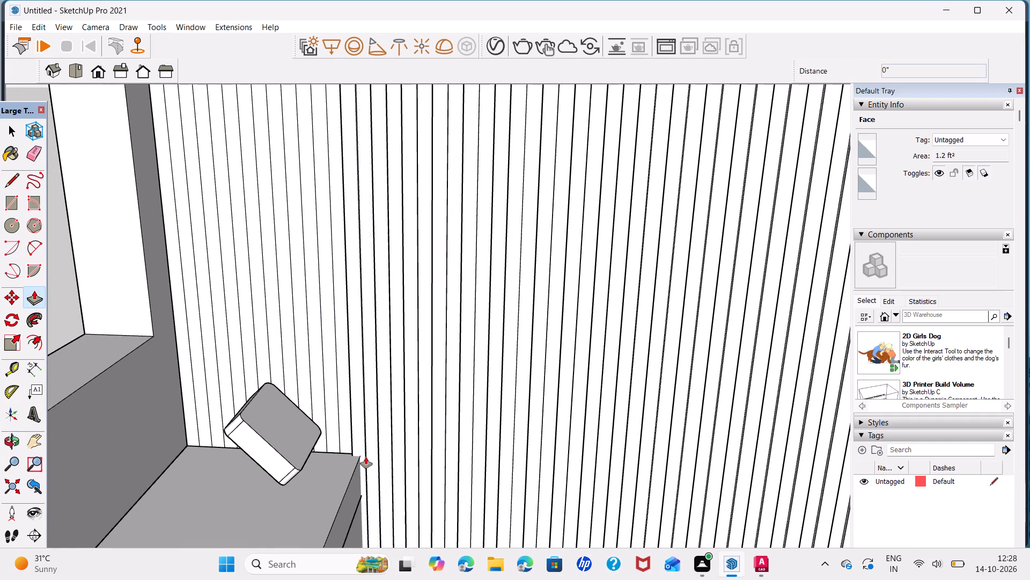
middle_drag(365, 456, 312, 503)
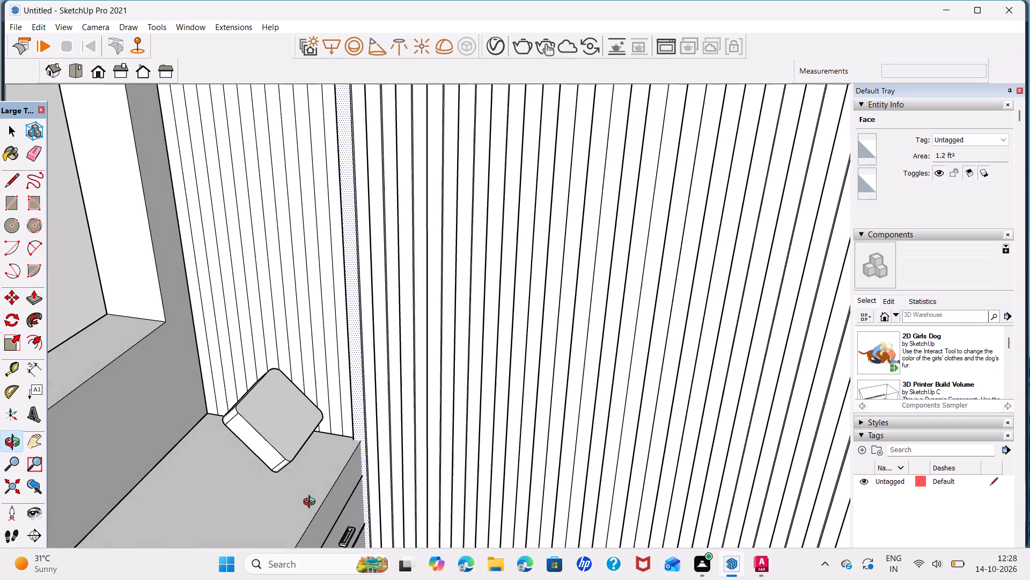
middle_drag(312, 503, 301, 505)
scroll(337, 395, up, 4)
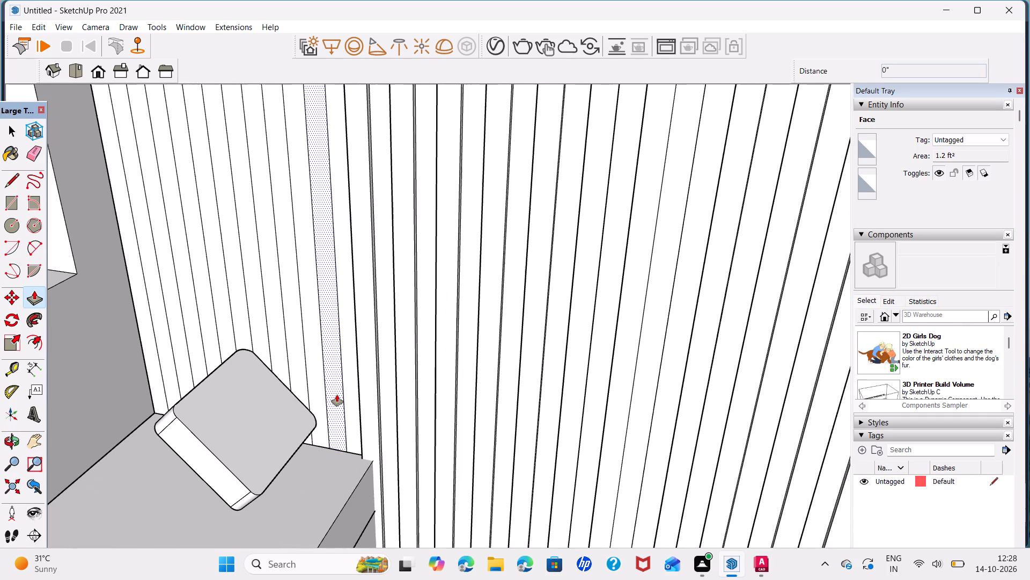
double_click(337, 395)
double_click(296, 362)
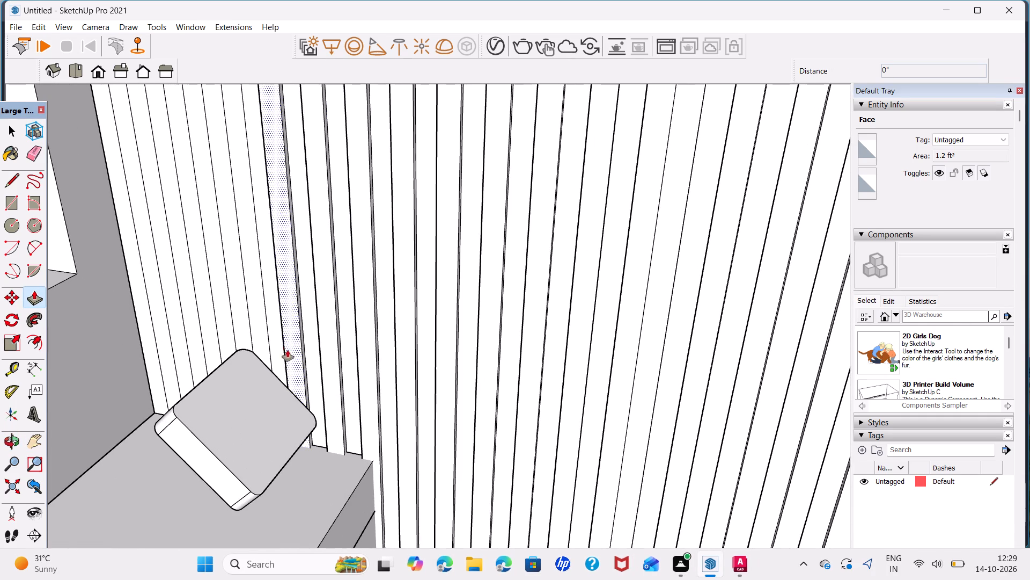
double_click(261, 323)
double_click(226, 316)
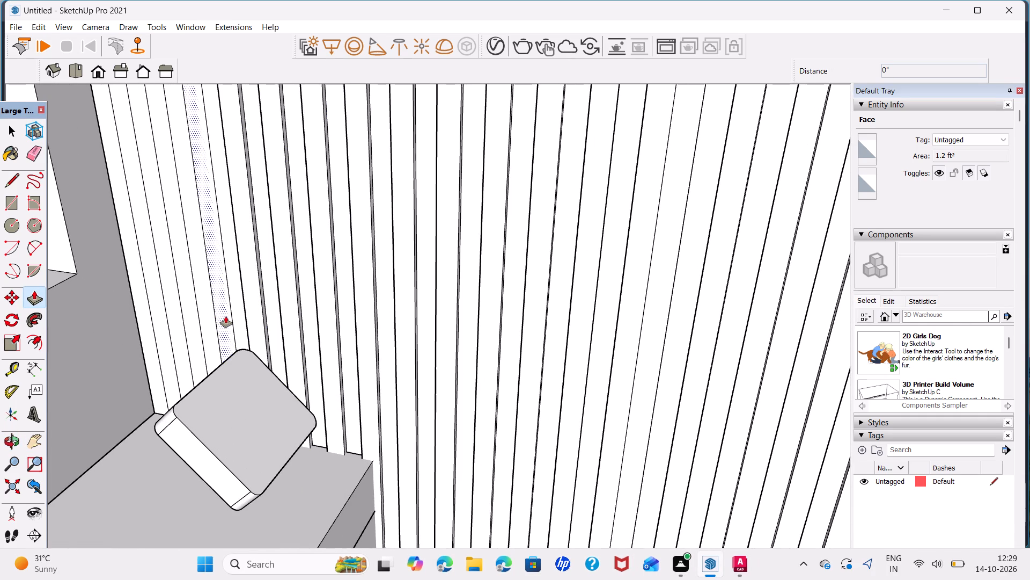
double_click(192, 337)
double_click(164, 355)
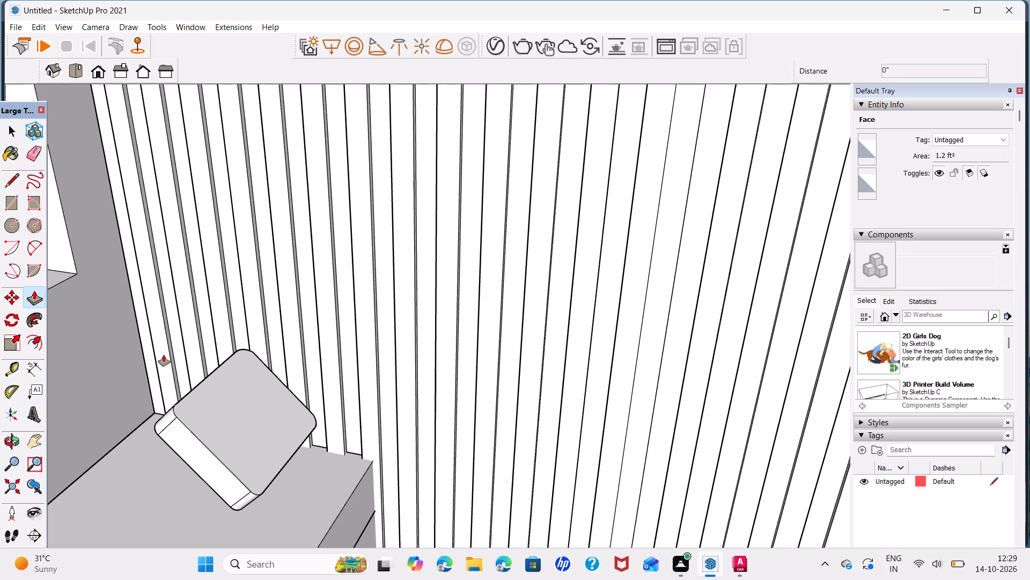
key(space)
Examine the fluted panelling and wavy top band from several angles, then the room's overall layout.
scroll(505, 398, down, 6)
scroll(563, 413, down, 7)
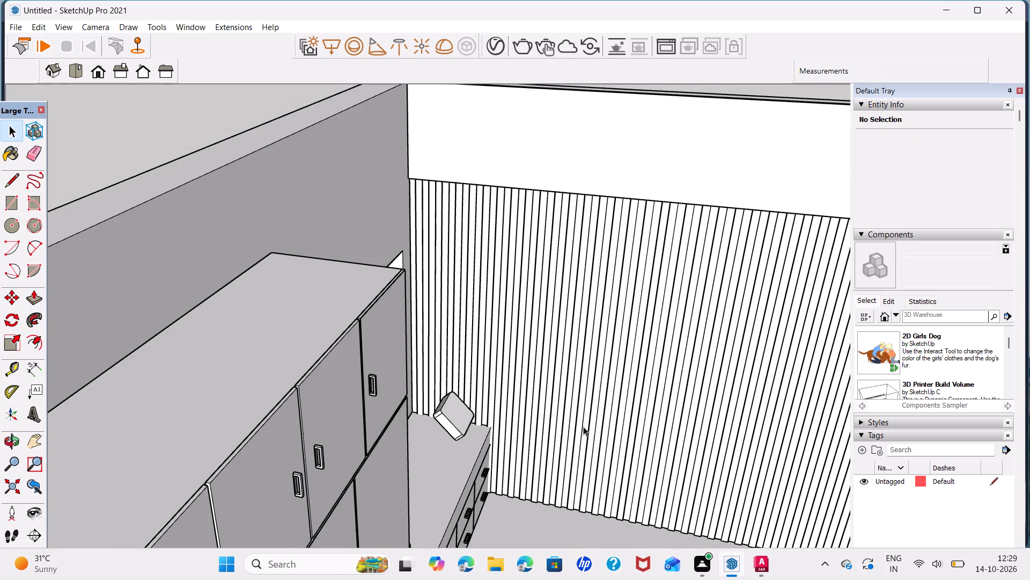
scroll(597, 431, down, 4)
middle_drag(654, 436, 367, 340)
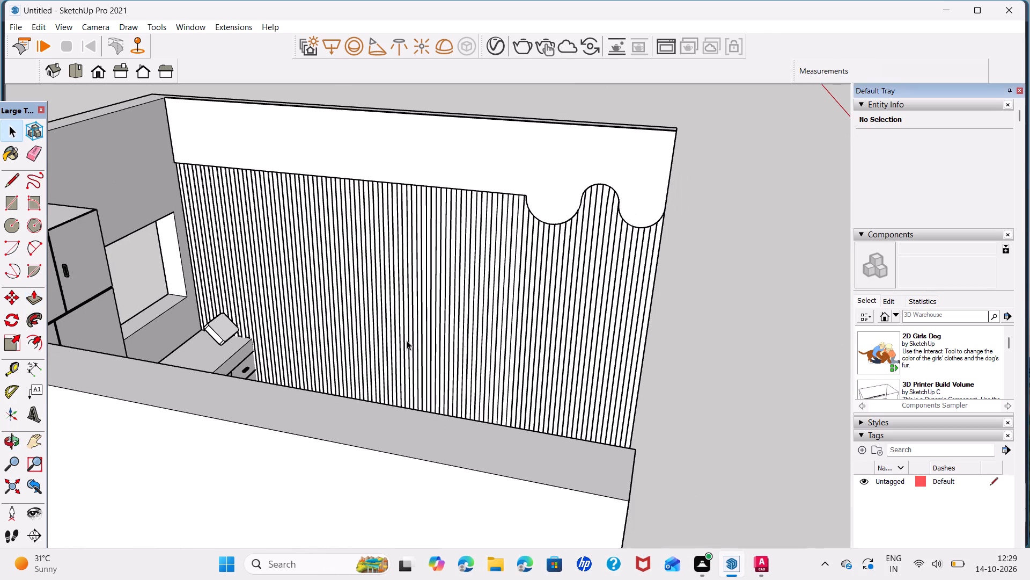
middle_drag(629, 337, 338, 224)
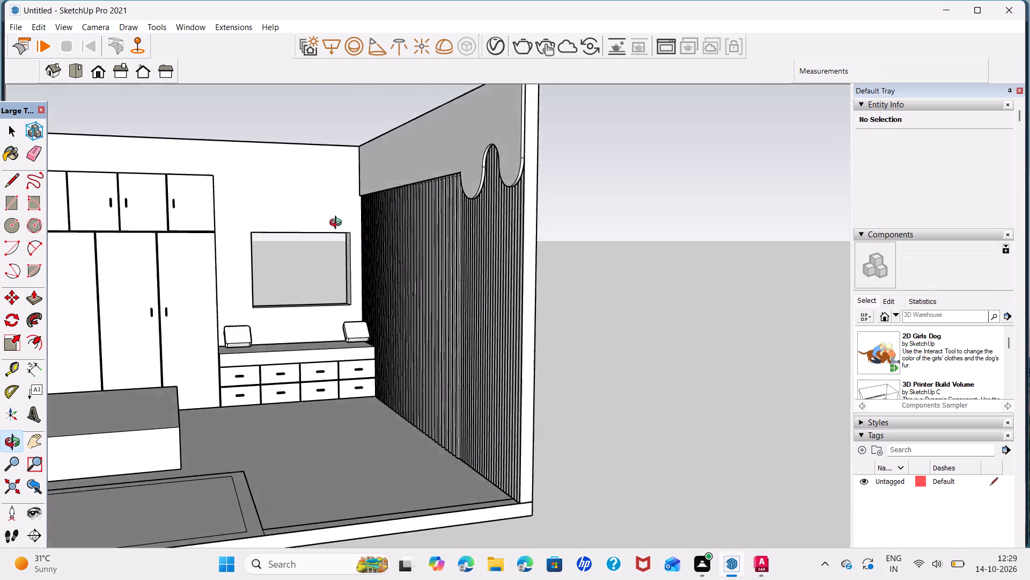
middle_drag(338, 224, 291, 218)
scroll(423, 322, up, 6)
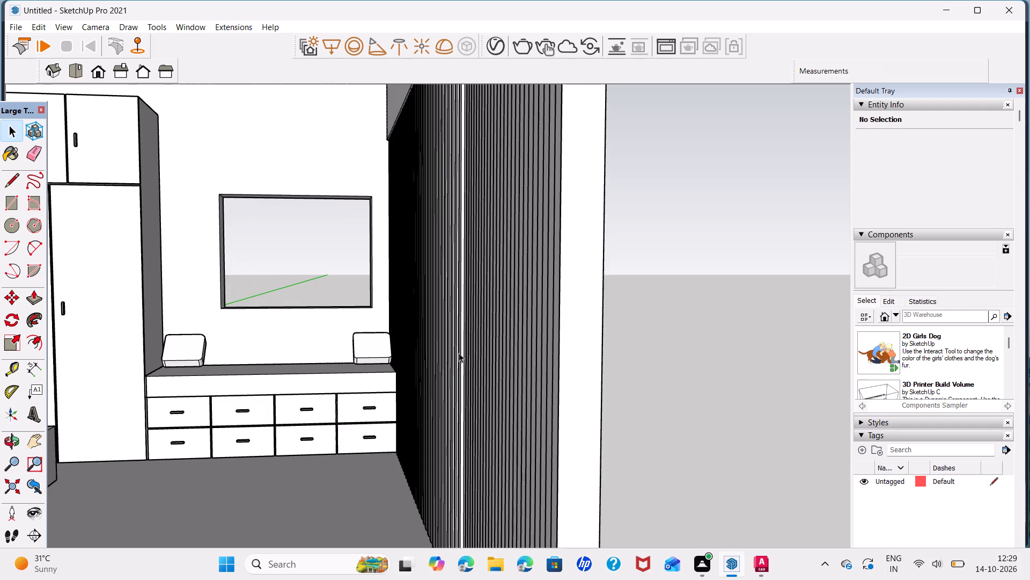
scroll(466, 356, down, 5)
middle_drag(474, 374, 516, 437)
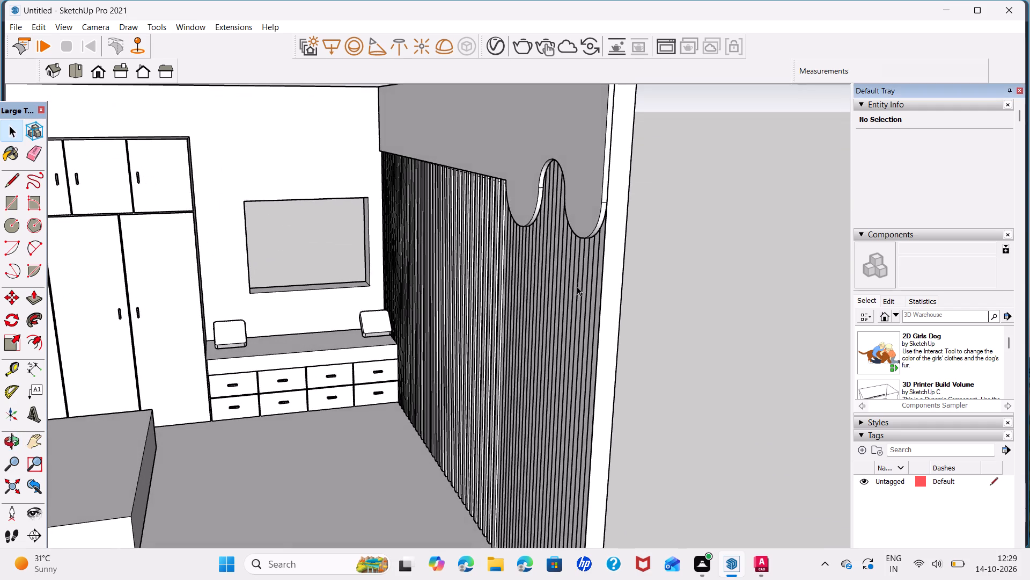
scroll(578, 270, up, 5)
click(621, 206)
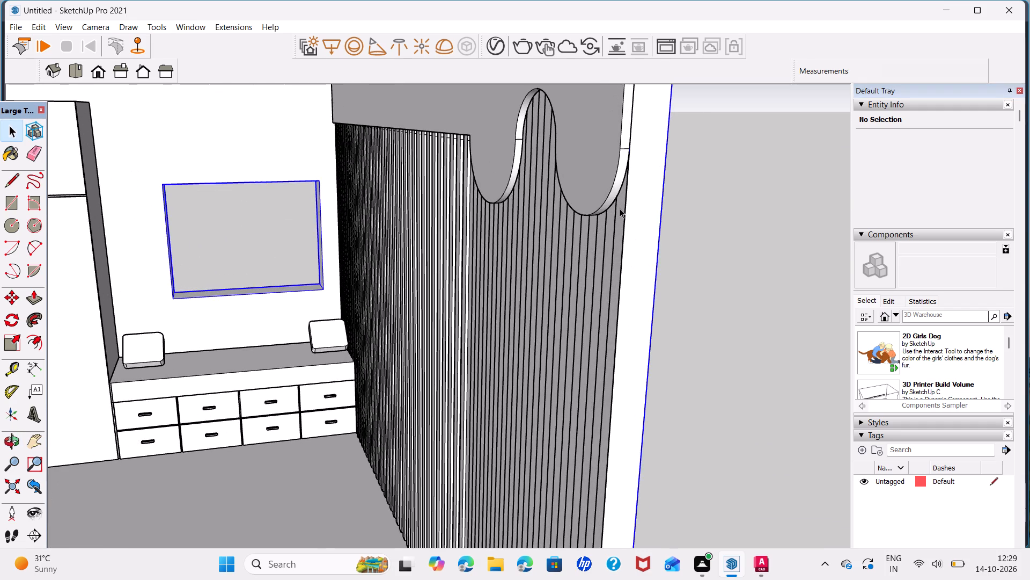
scroll(620, 208, up, 7)
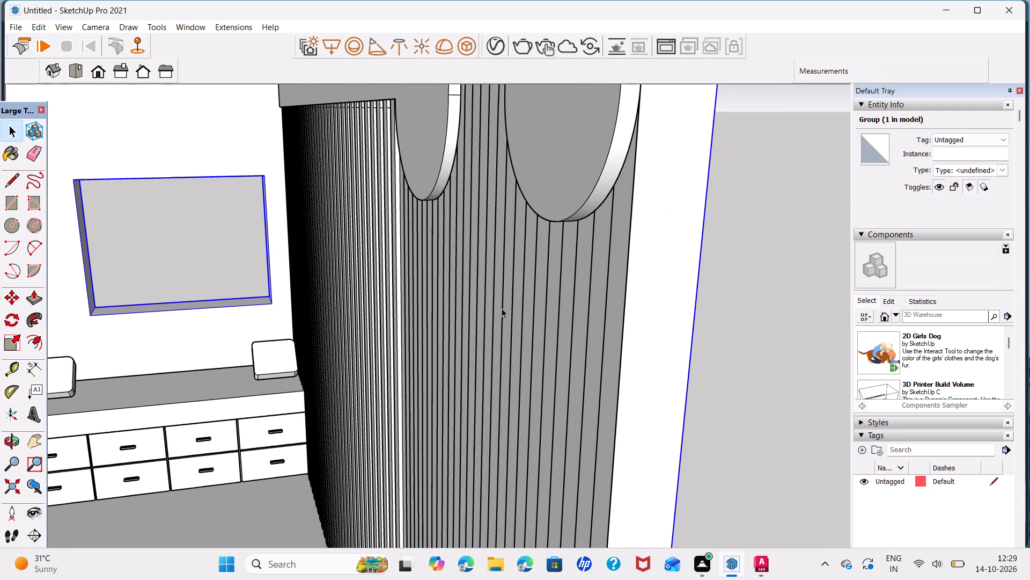
scroll(511, 309, down, 2)
scroll(555, 367, down, 1)
middle_drag(563, 389, 550, 350)
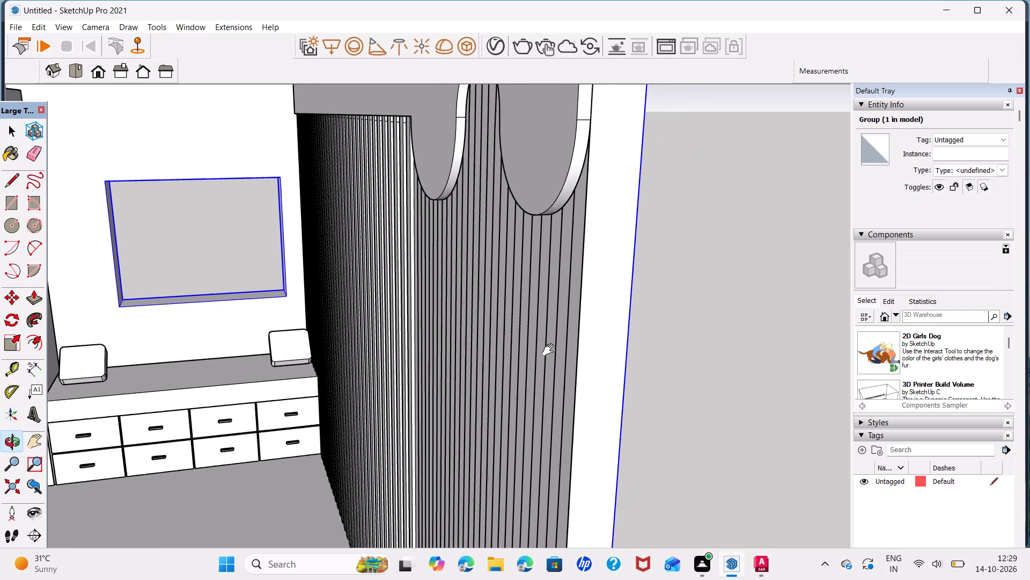
middle_drag(550, 350, 540, 317)
scroll(543, 313, down, 11)
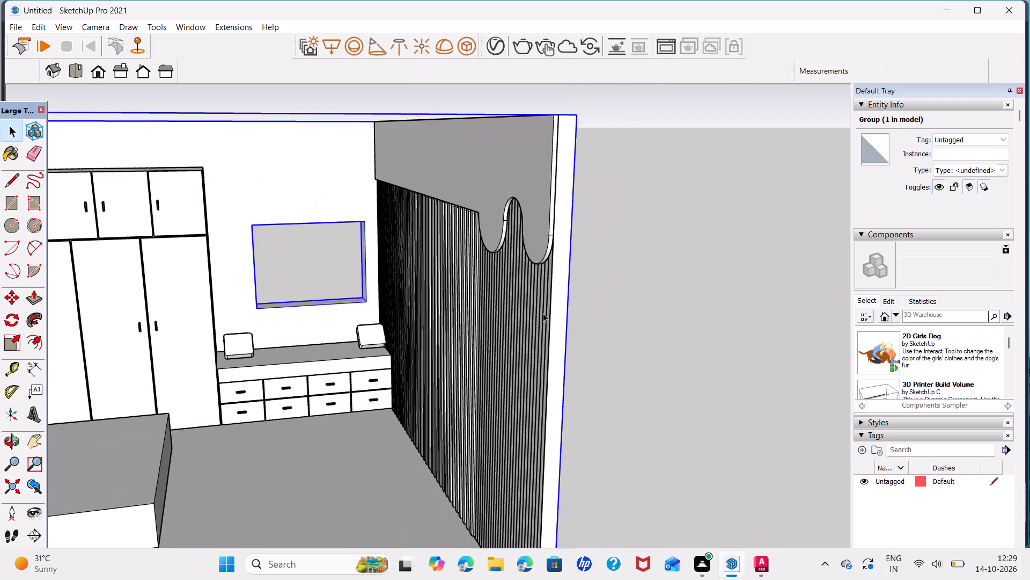
scroll(543, 313, down, 4)
middle_drag(542, 318, 517, 279)
scroll(497, 325, up, 1)
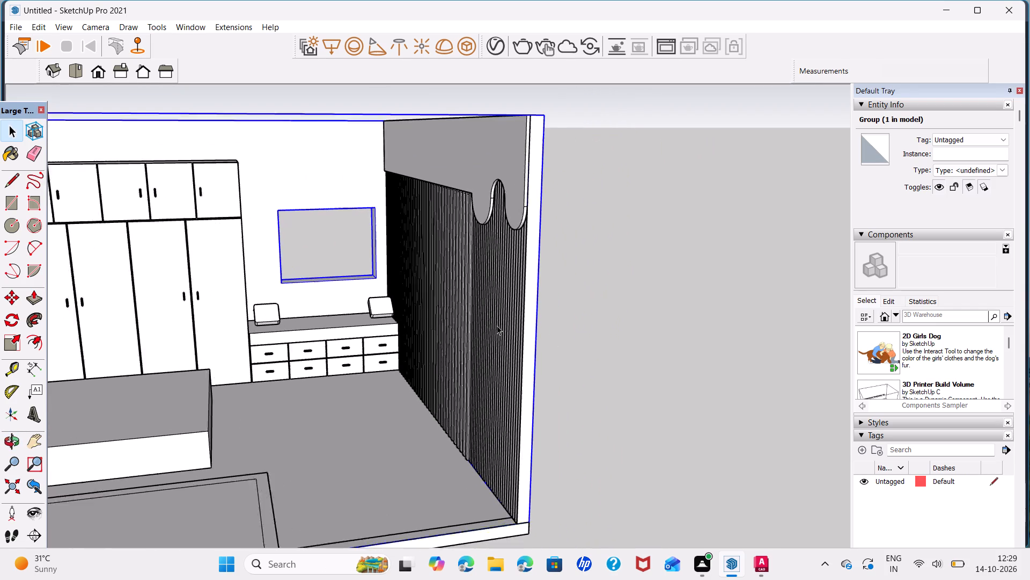
scroll(497, 325, up, 1)
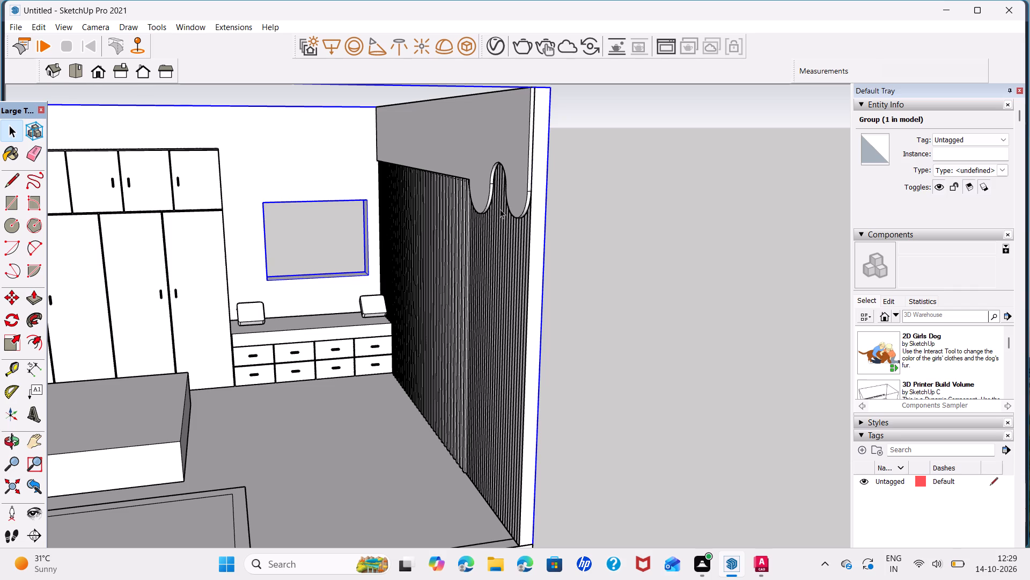
scroll(482, 199, up, 3)
middle_drag(490, 241, 720, 222)
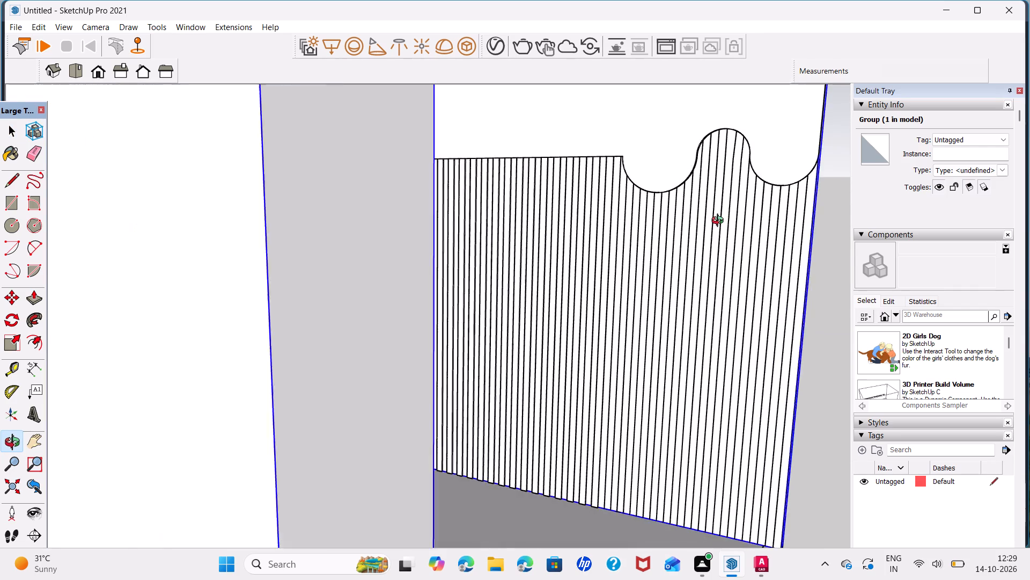
middle_drag(720, 222, 529, 209)
scroll(509, 270, down, 6)
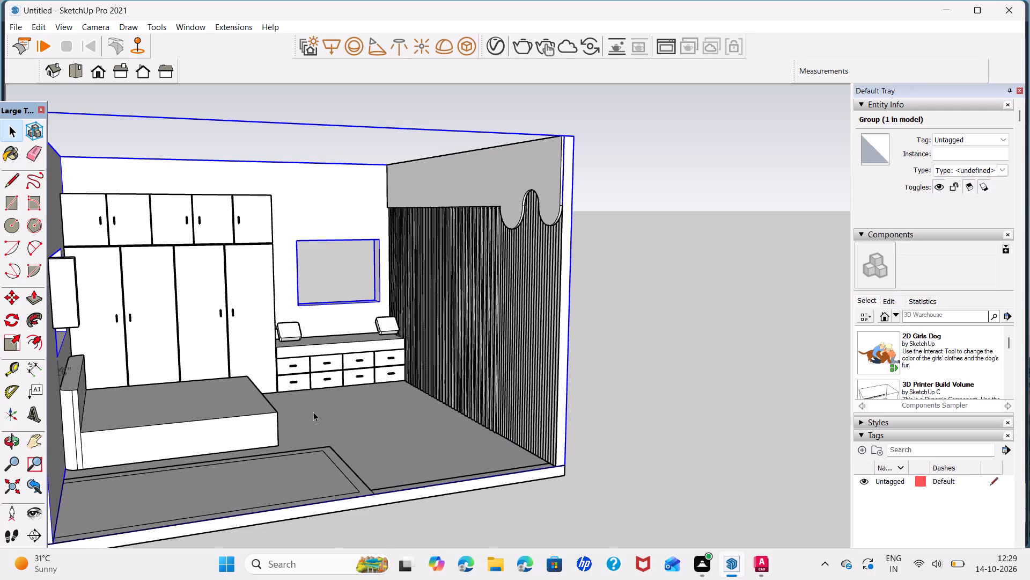
middle_drag(313, 412, 222, 510)
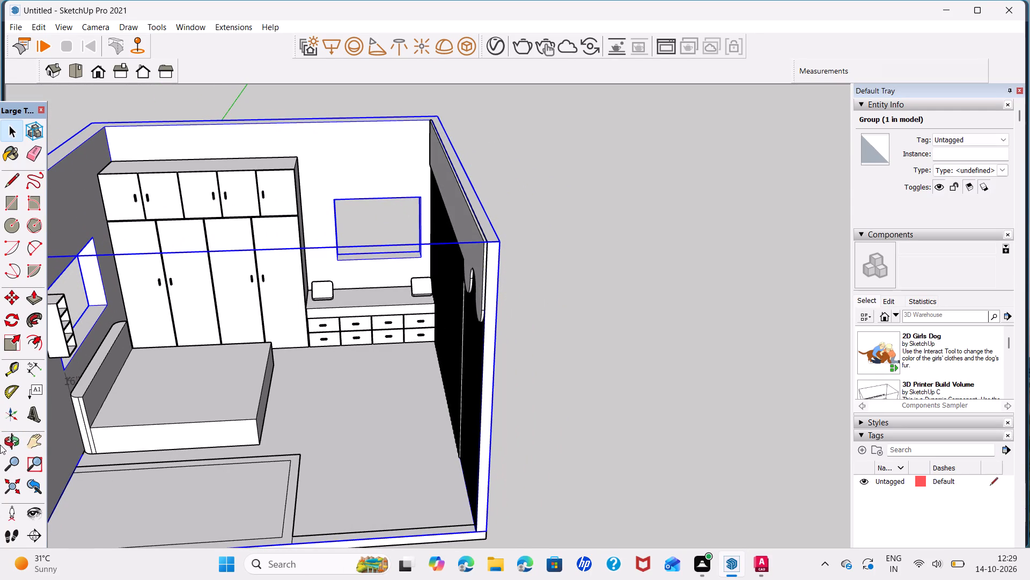
Measure the clearance between the bed's edge and the fluted wall.
click(12, 366)
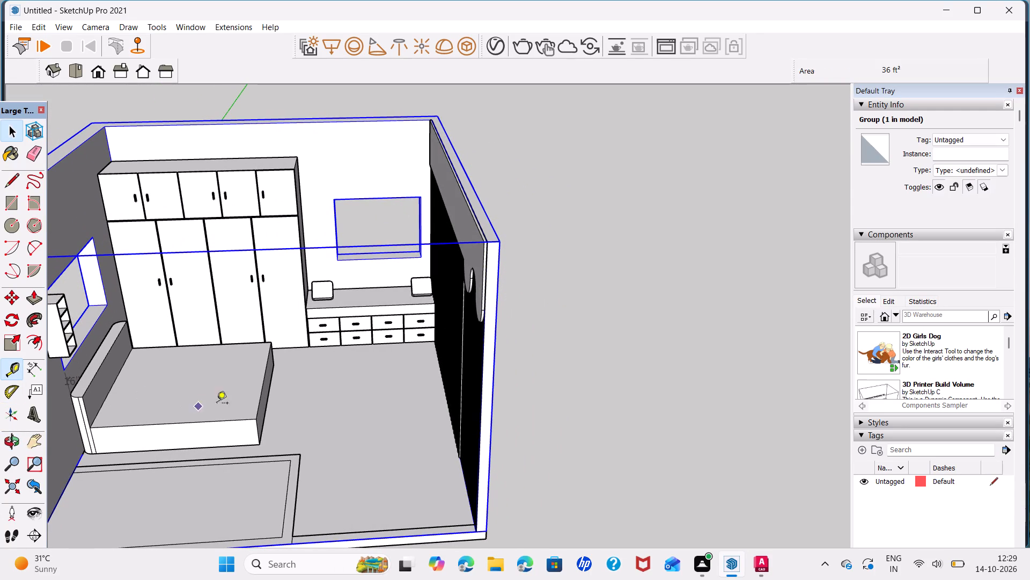
click(270, 405)
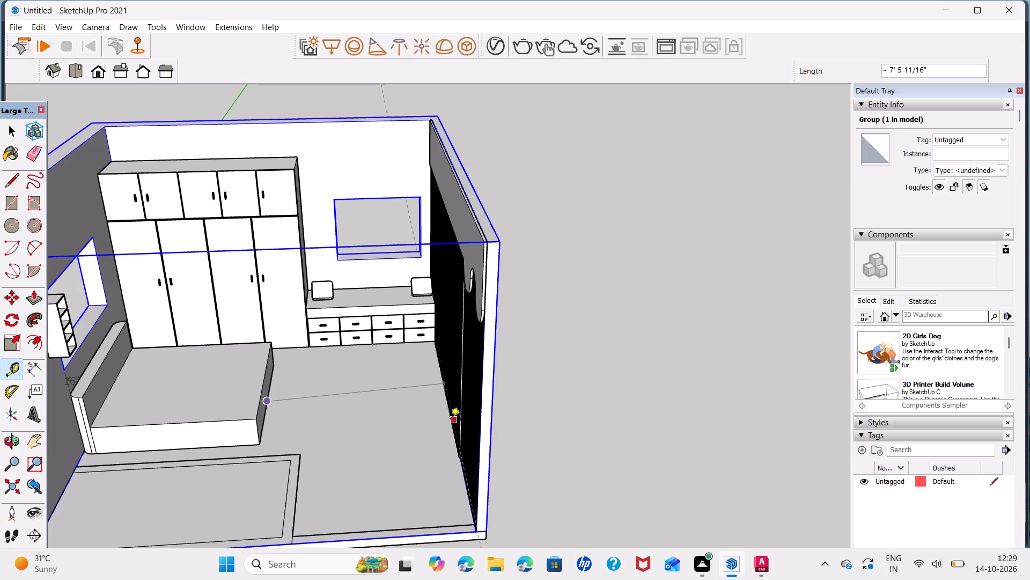
key(space)
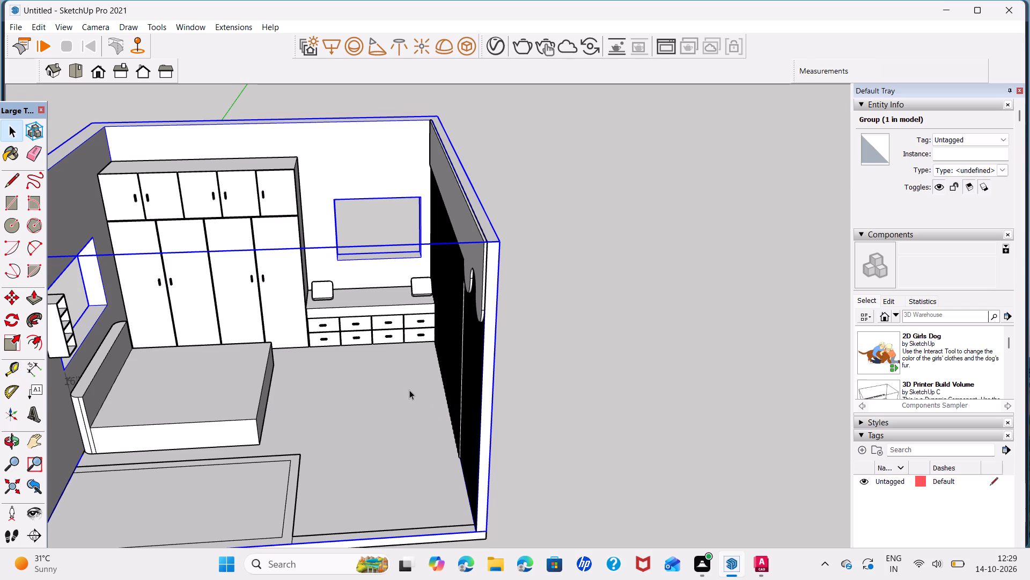
Select all the connected geometry of the fluted wall panelling and make it a group.
middle_drag(409, 389, 876, 519)
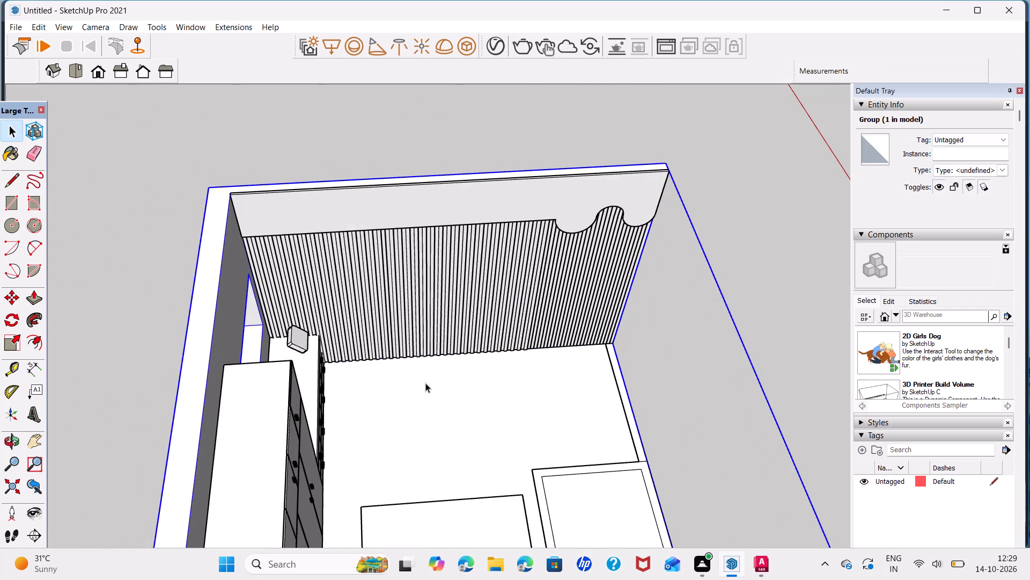
scroll(415, 372, up, 4)
middle_drag(420, 398, 418, 364)
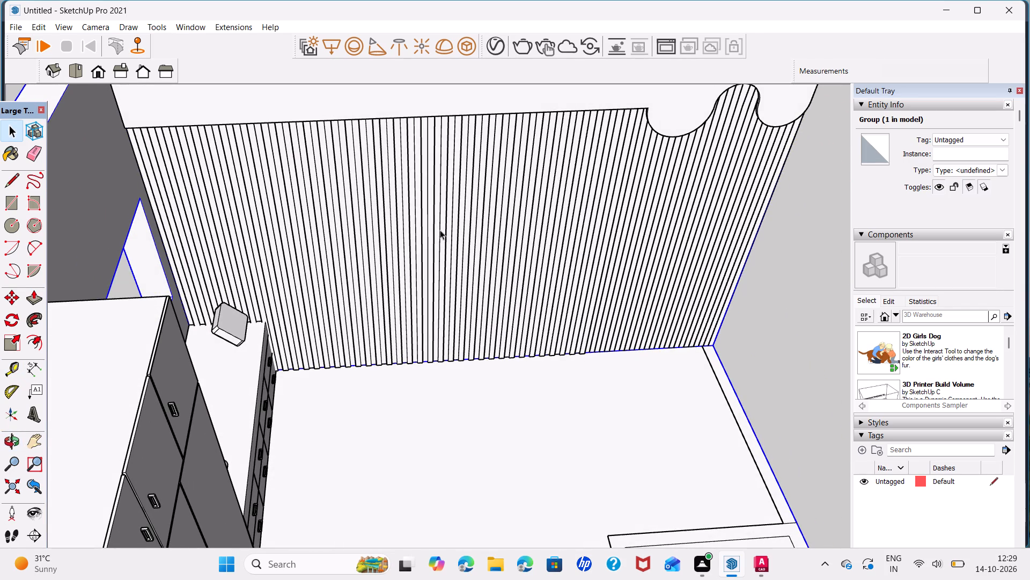
middle_drag(430, 328, 427, 287)
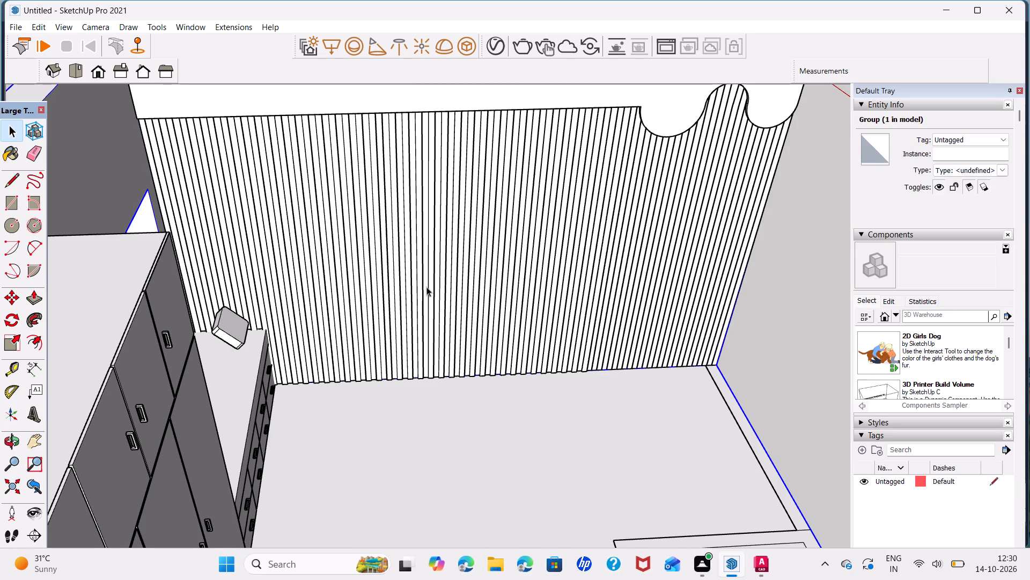
triple_click(426, 287)
right_drag(426, 287, 423, 309)
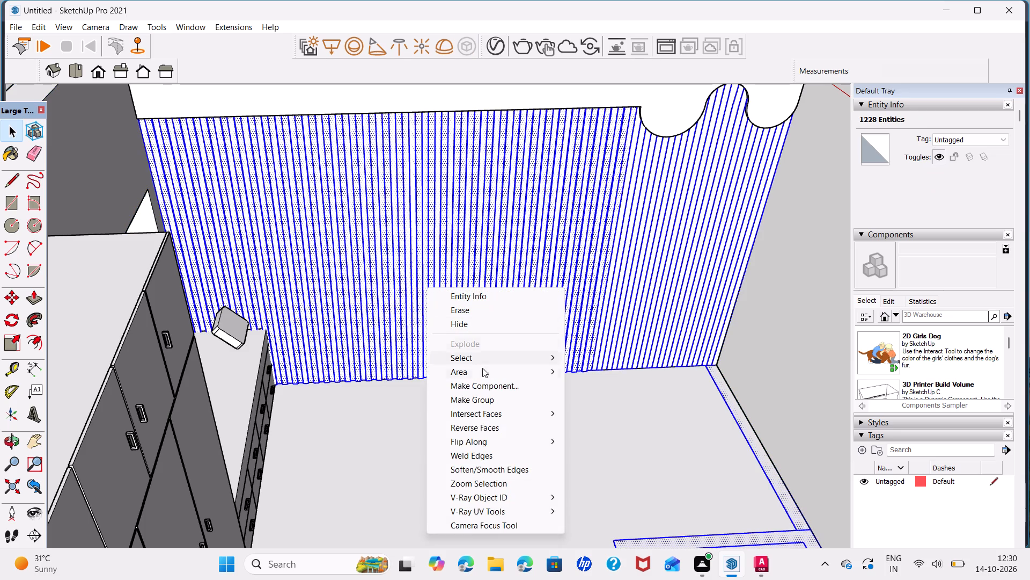
click(486, 399)
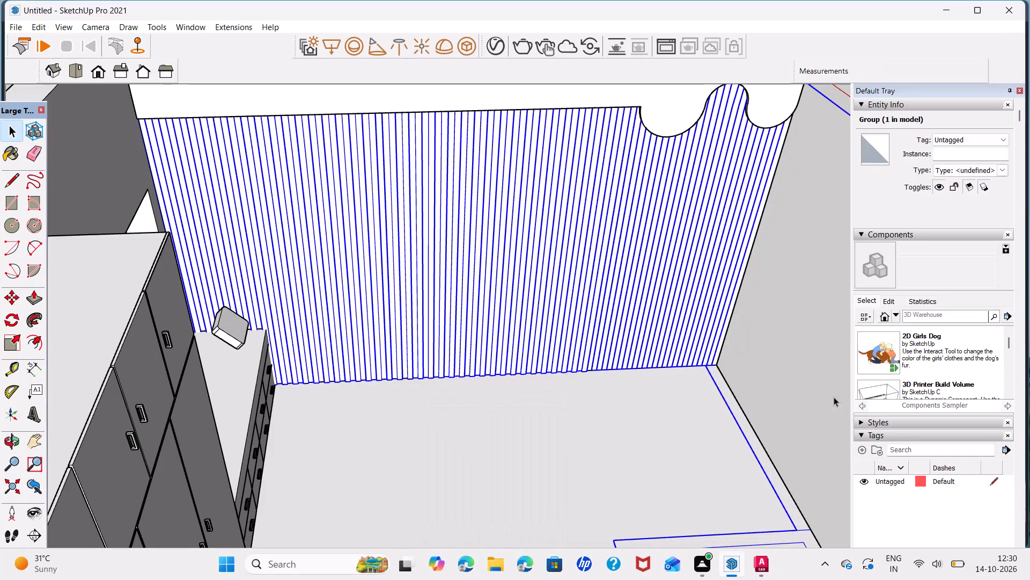
click(814, 356)
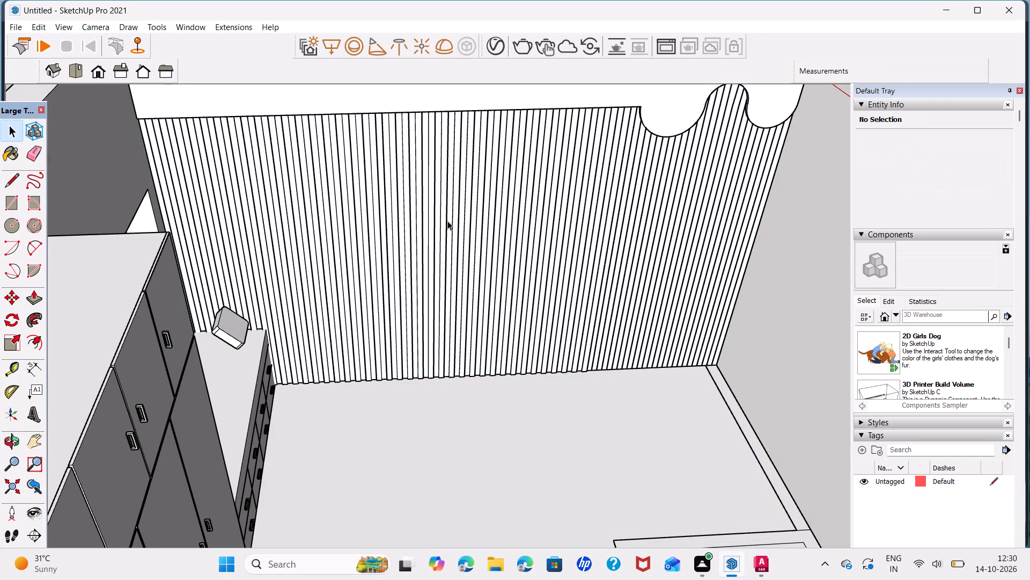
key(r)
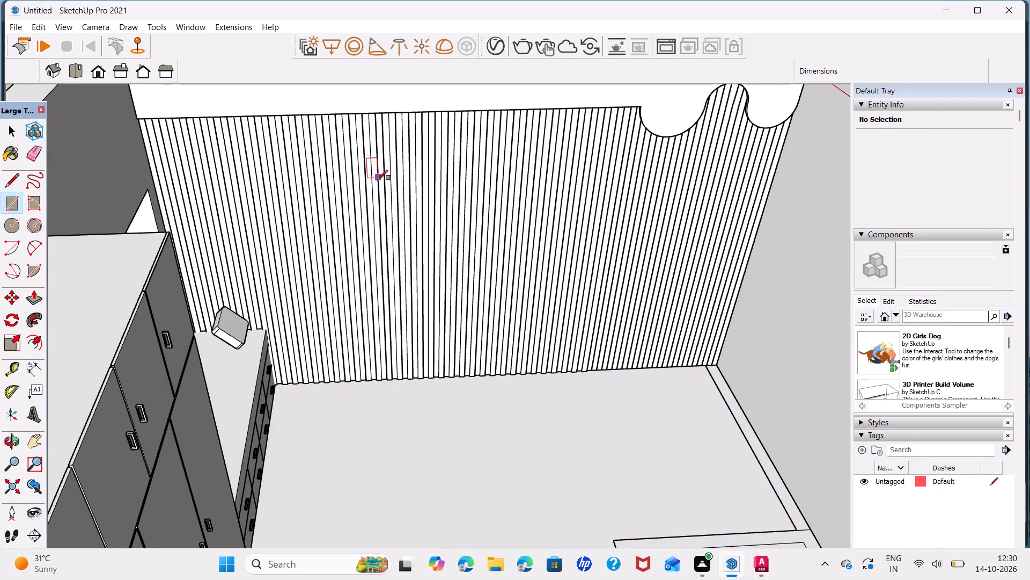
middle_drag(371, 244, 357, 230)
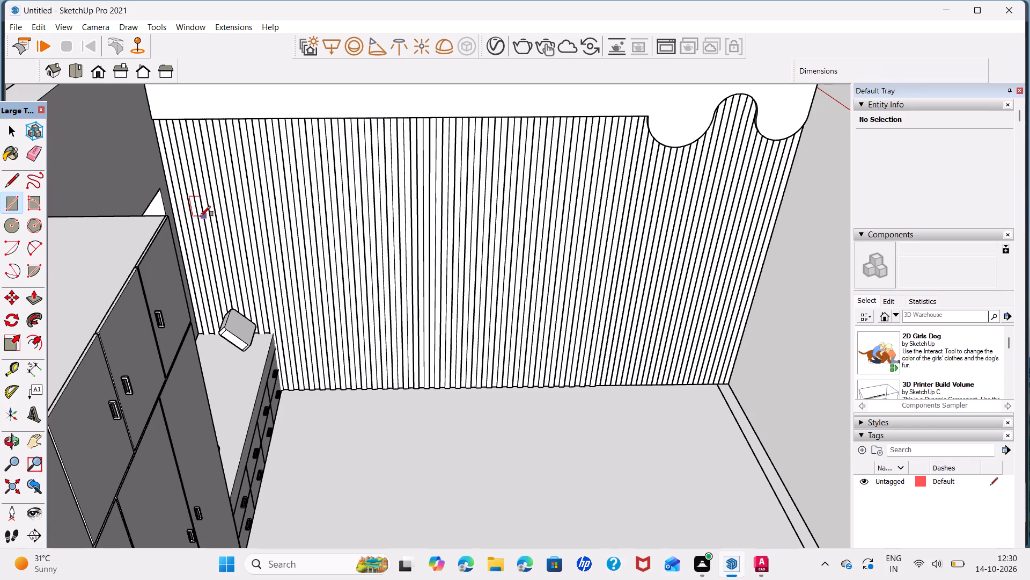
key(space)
Place a vertical construction guide 7' long up the fluted wall from its bottom edge.
click(5, 373)
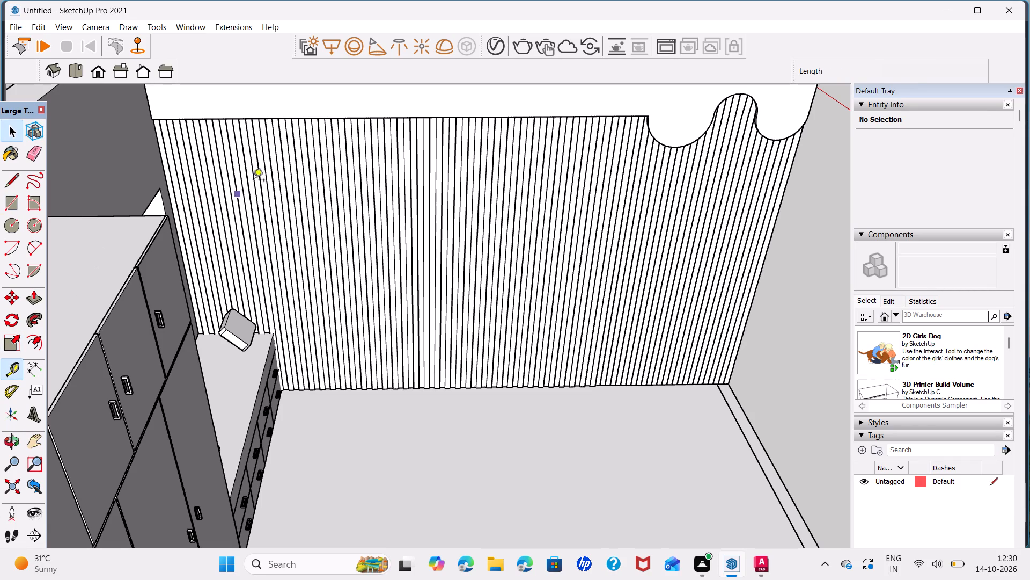
click(406, 388)
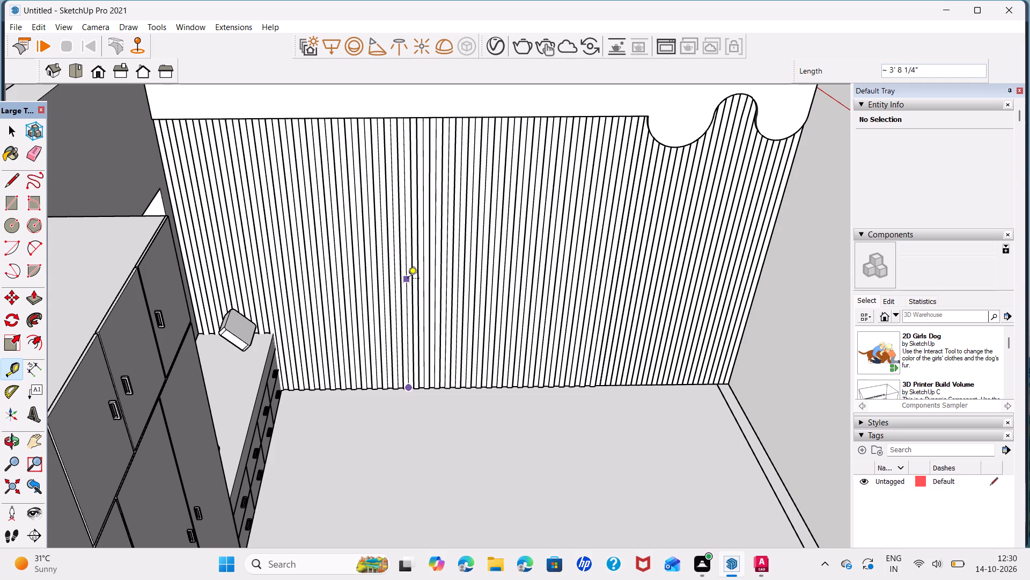
middle_drag(447, 303, 374, 262)
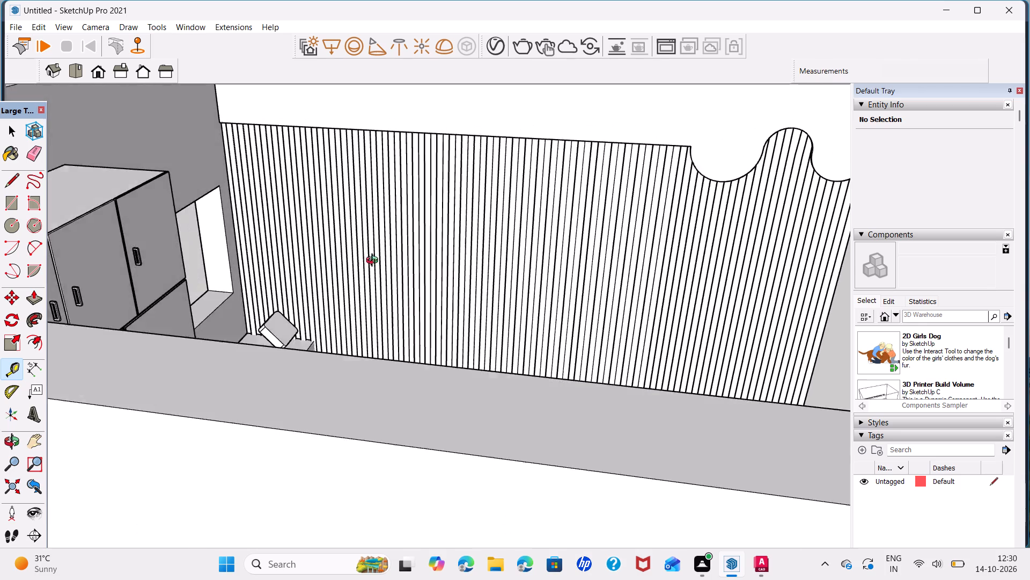
middle_drag(374, 262, 114, 318)
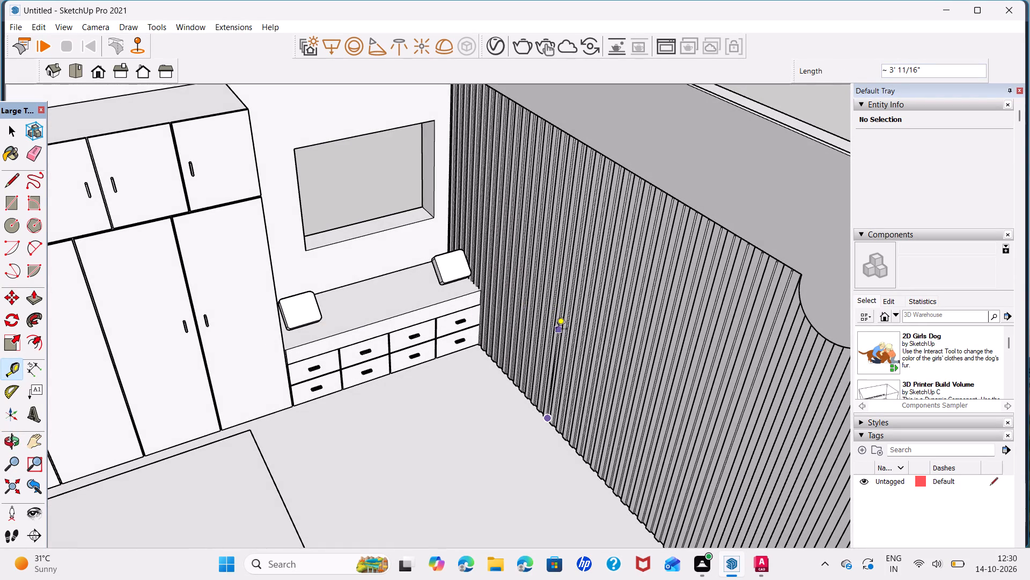
text(7')
key(Return)
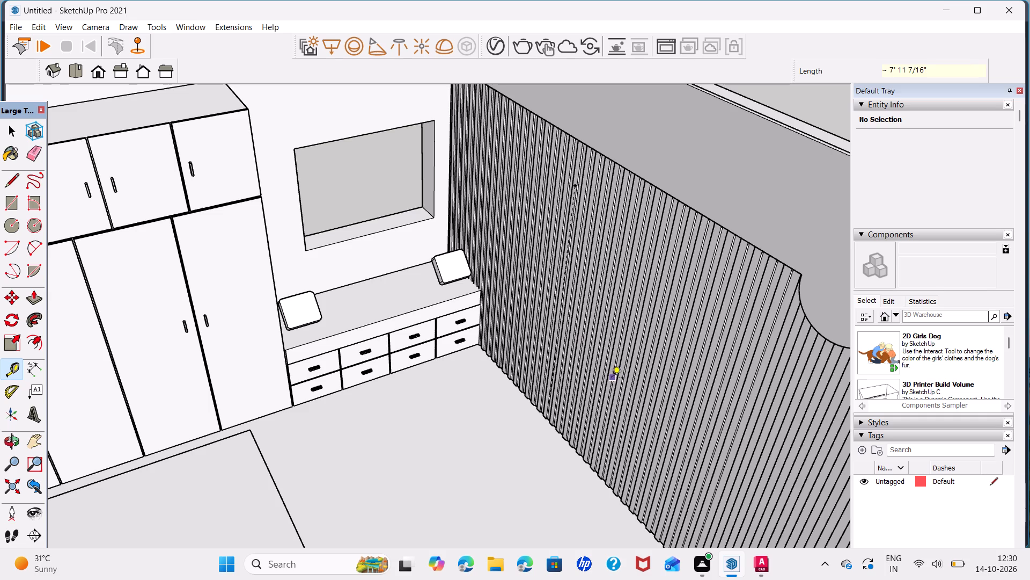
Measure horizontally across the fluted strips from the top end of the vertical guide towards the window wall.
scroll(590, 332, up, 8)
middle_drag(563, 360, 535, 350)
middle_drag(505, 205, 676, 263)
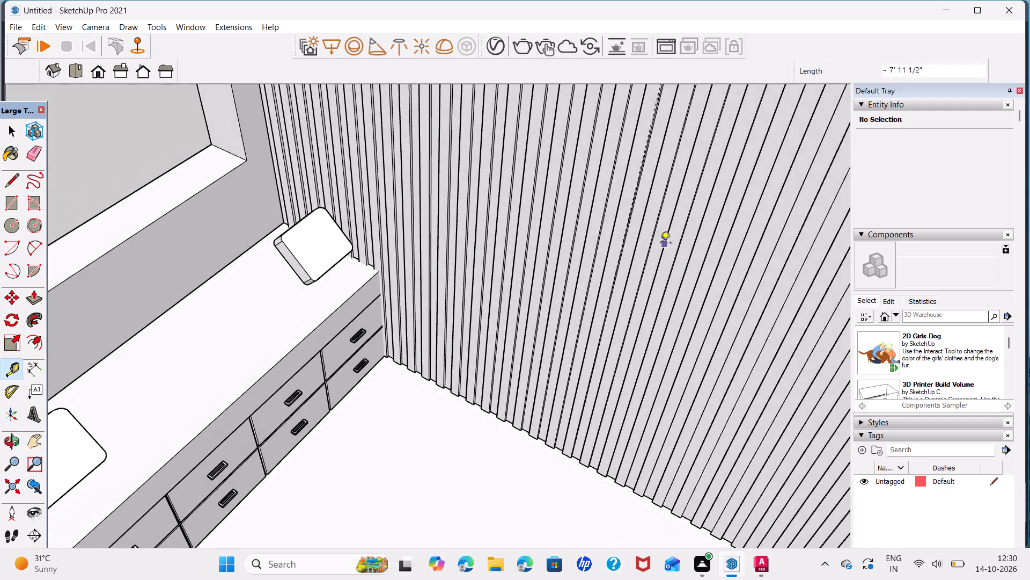
scroll(660, 244, down, 8)
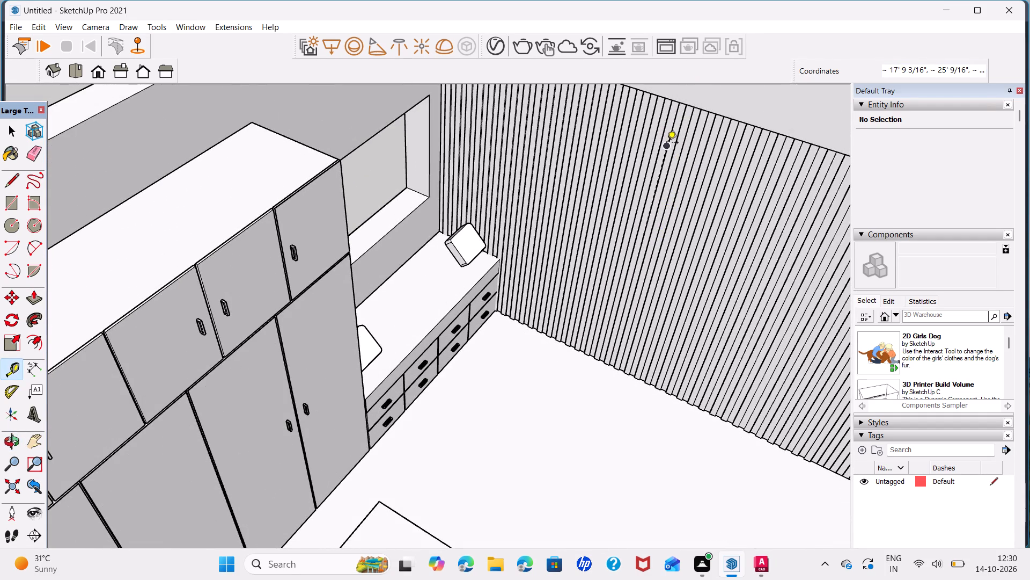
scroll(667, 143, up, 4)
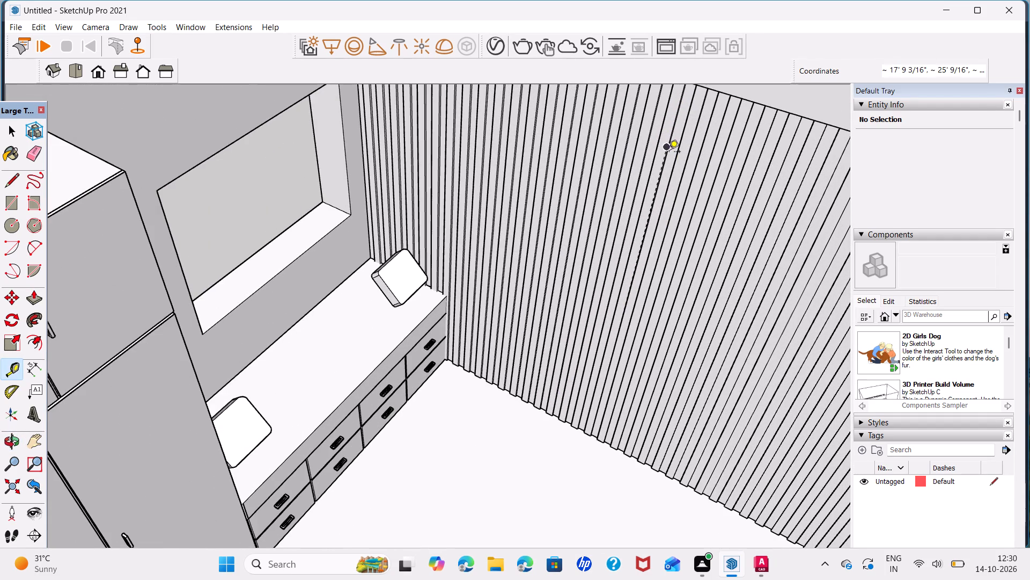
click(671, 147)
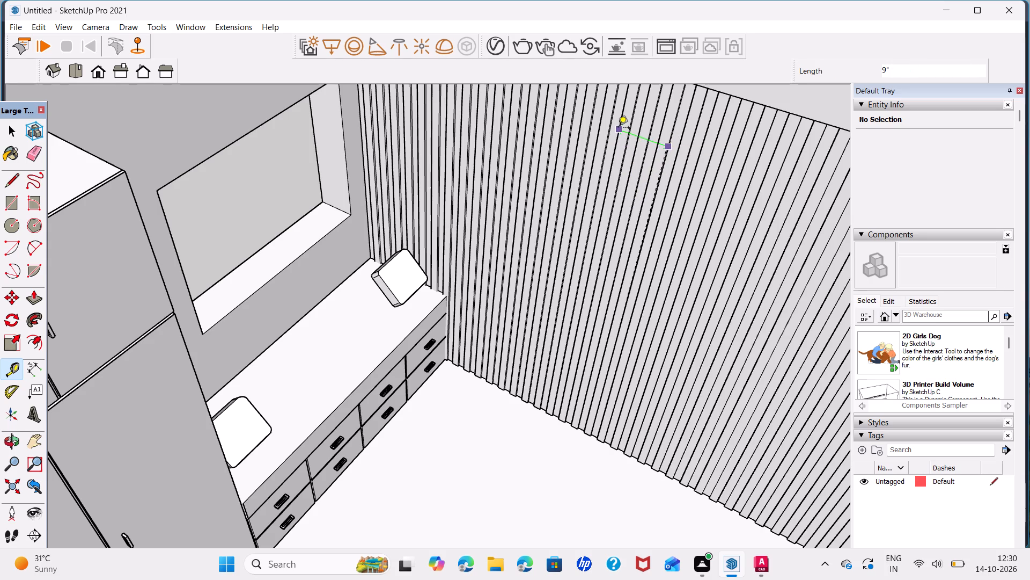
click(618, 128)
click(623, 132)
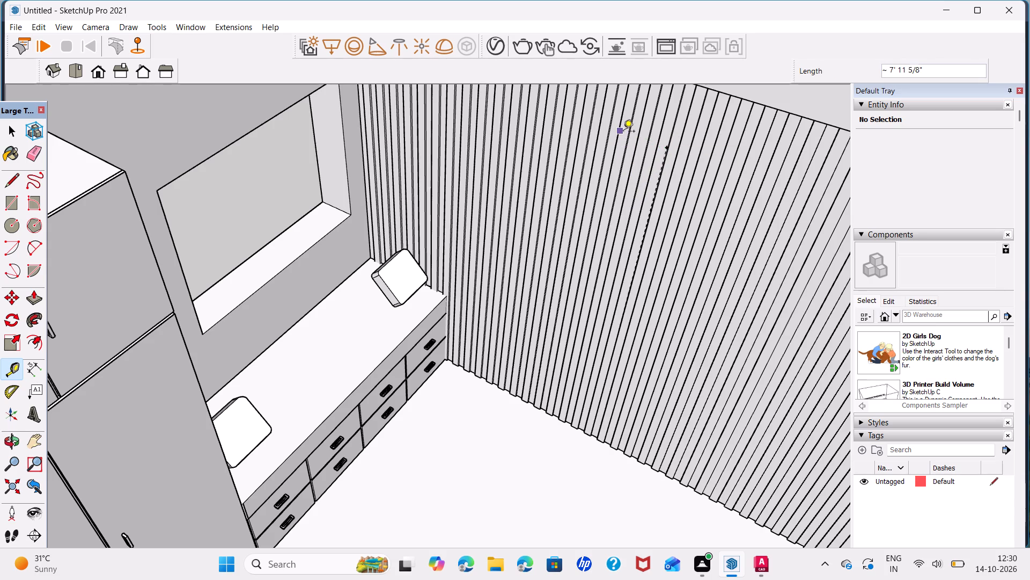
key(space)
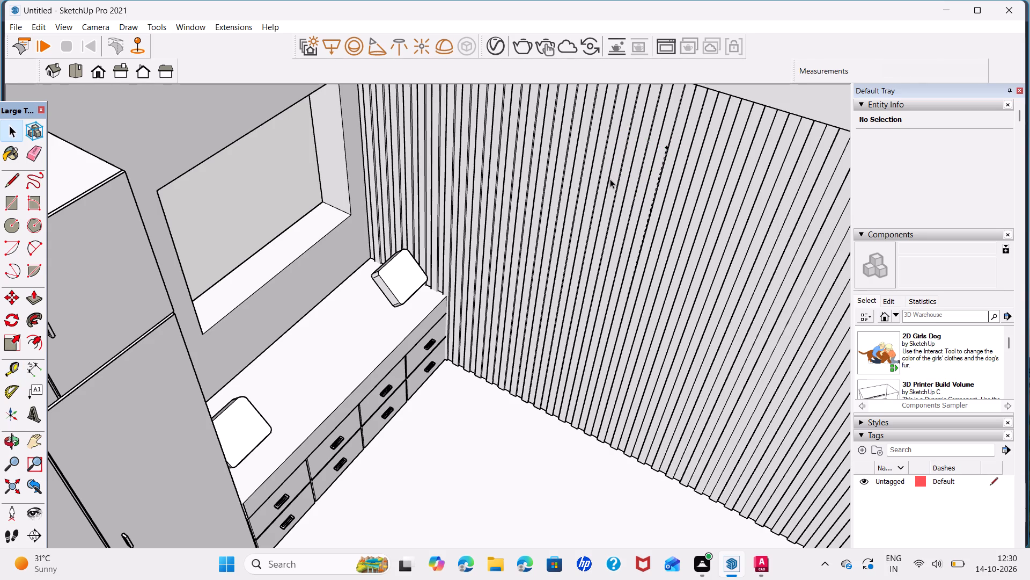
Draw an upright rectangle about 3' 5 15/16" by 1' 6" on the fluted wall, starting from a point on the vertical guide.
key(r)
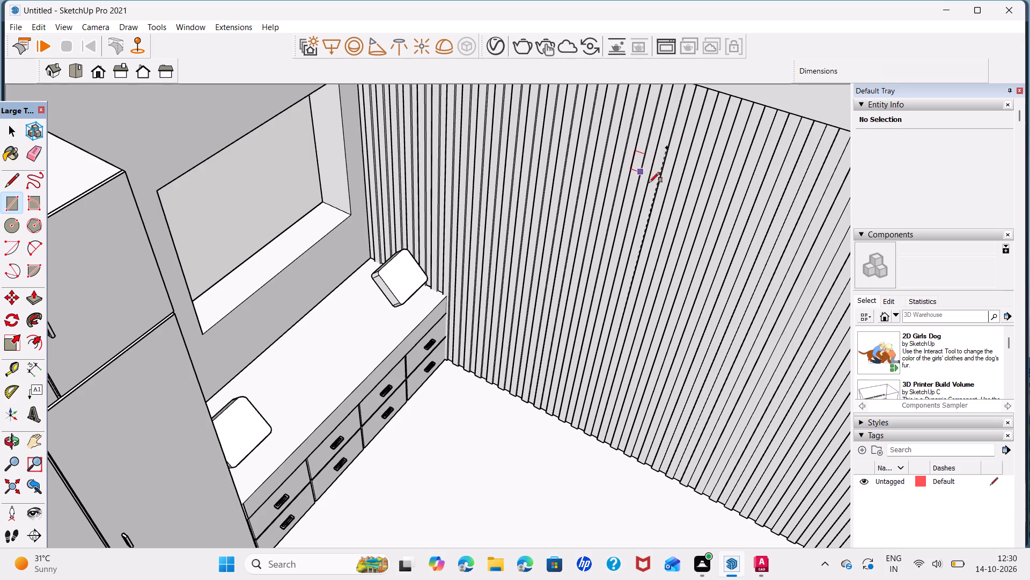
click(650, 211)
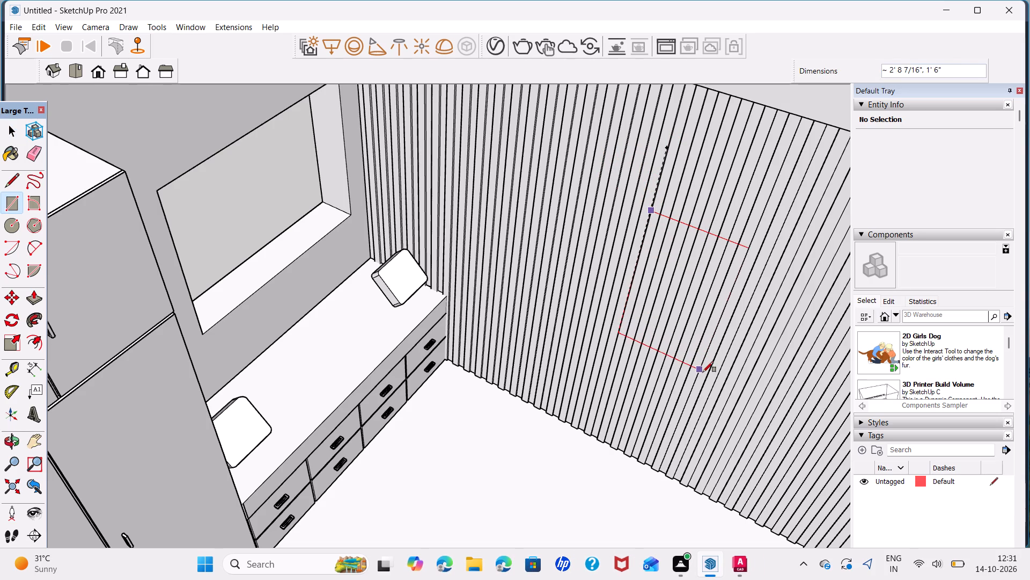
click(690, 400)
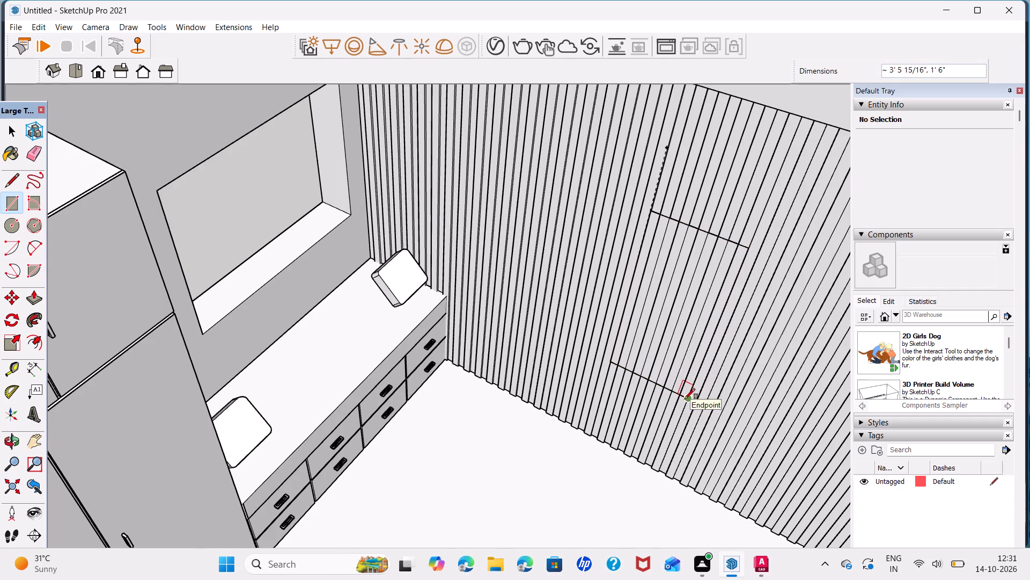
key(space)
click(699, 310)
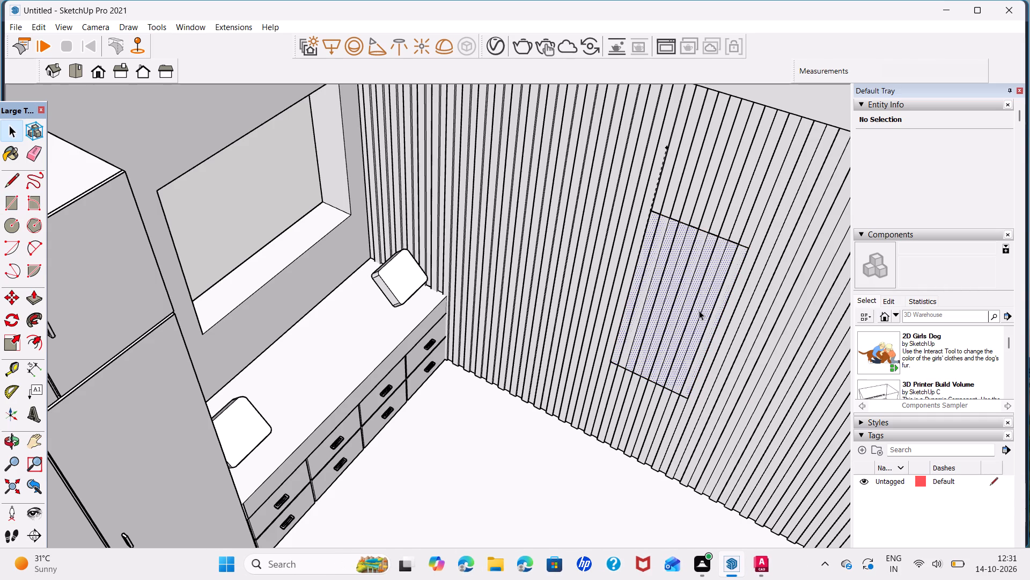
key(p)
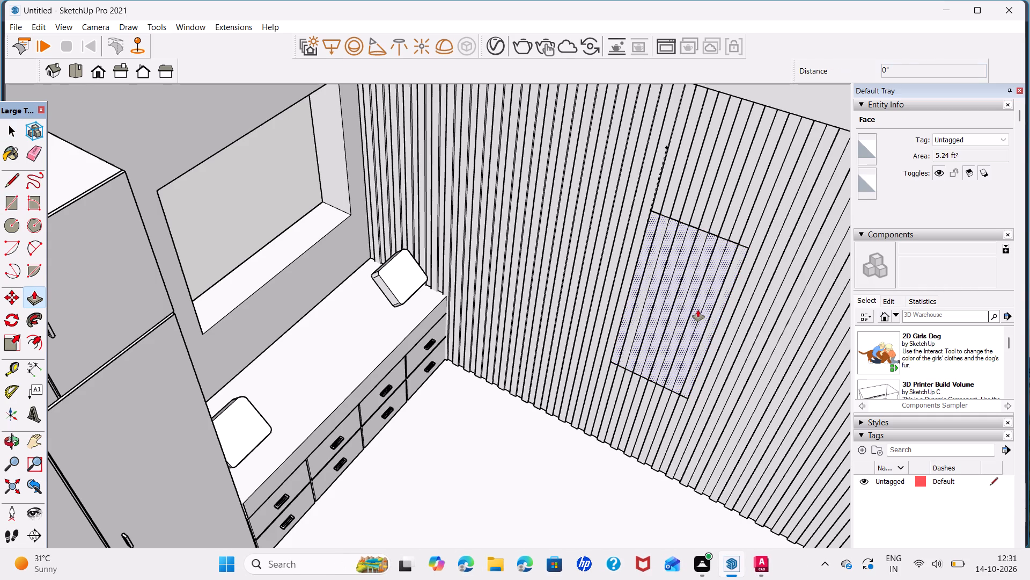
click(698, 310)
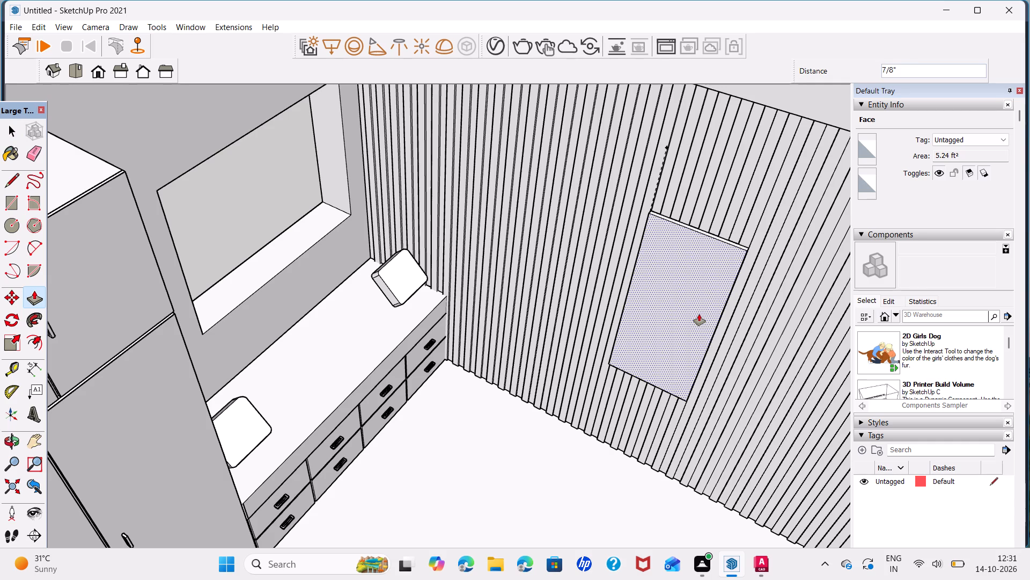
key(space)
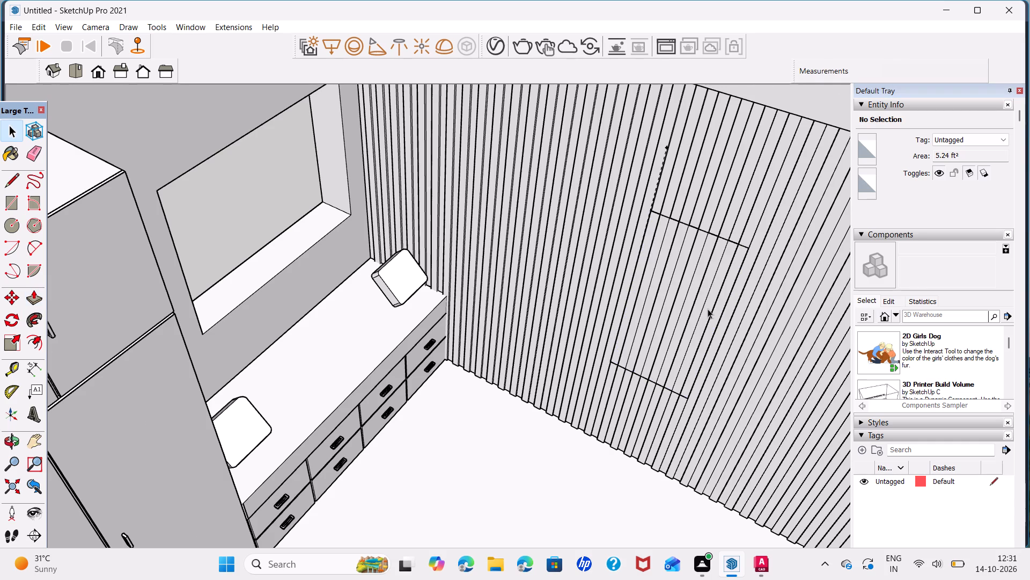
Widen the rectangle by moving its vertical edge nearest the drawer unit outward to the neighbouring strip line.
scroll(709, 309, up, 1)
middle_drag(709, 309, 825, 150)
scroll(630, 141, up, 4)
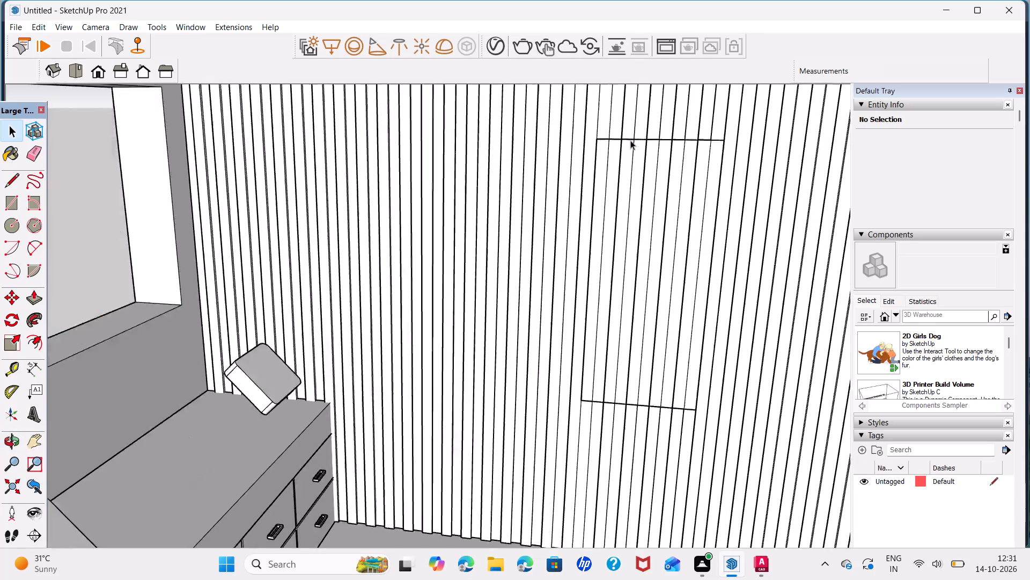
scroll(630, 140, up, 3)
scroll(586, 160, up, 7)
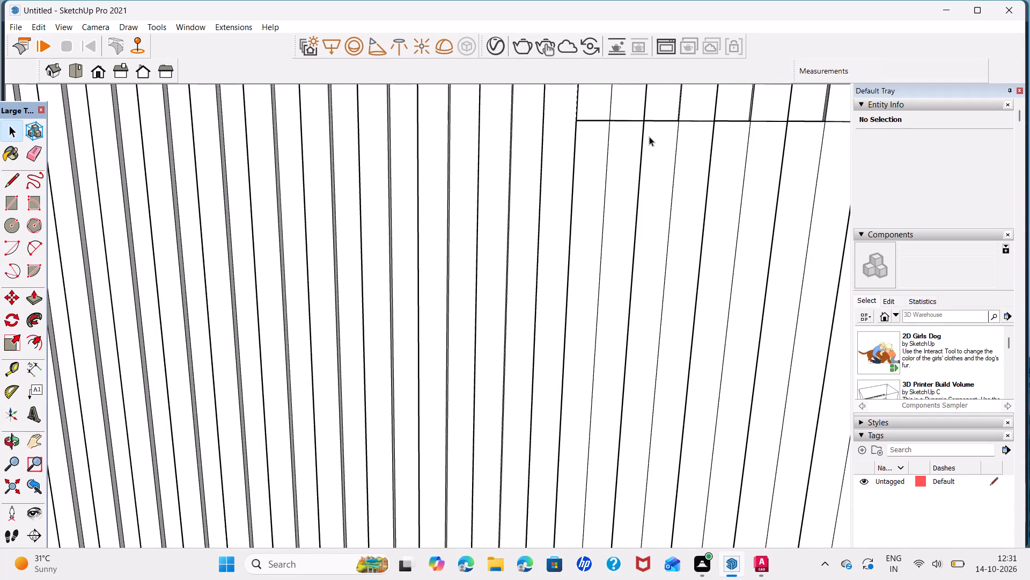
scroll(650, 139, down, 6)
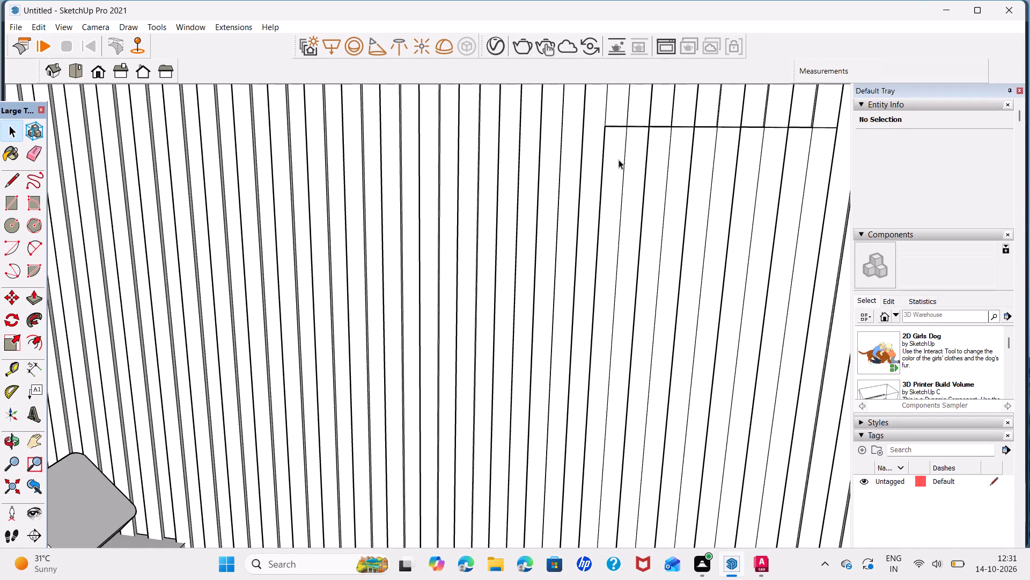
click(604, 155)
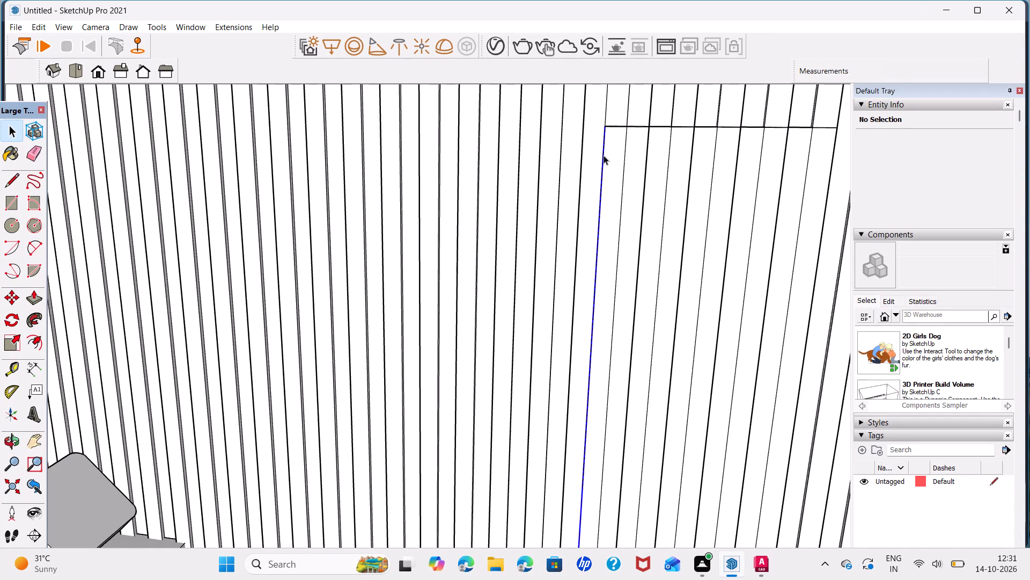
key(m)
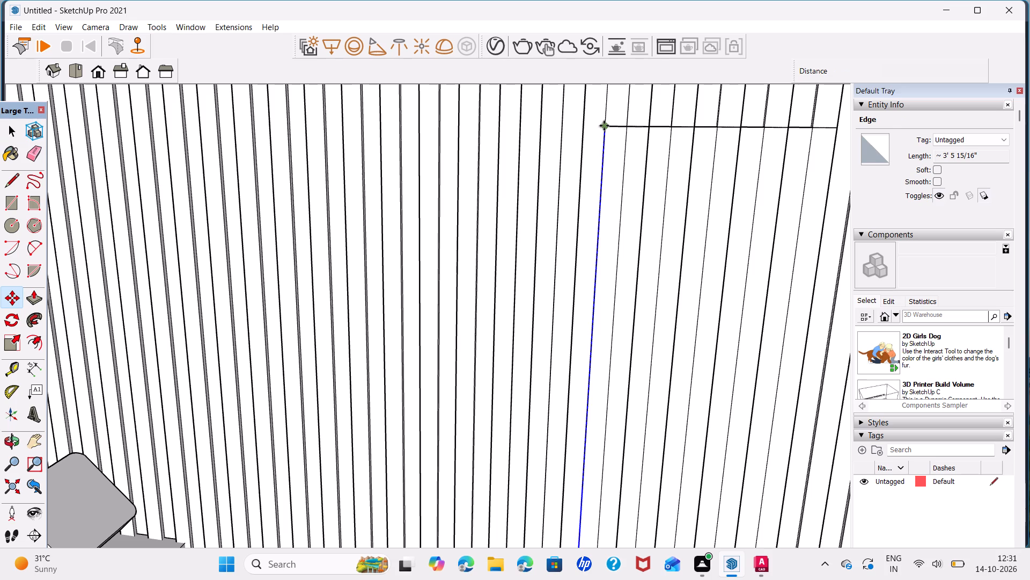
click(604, 126)
click(585, 122)
key(space)
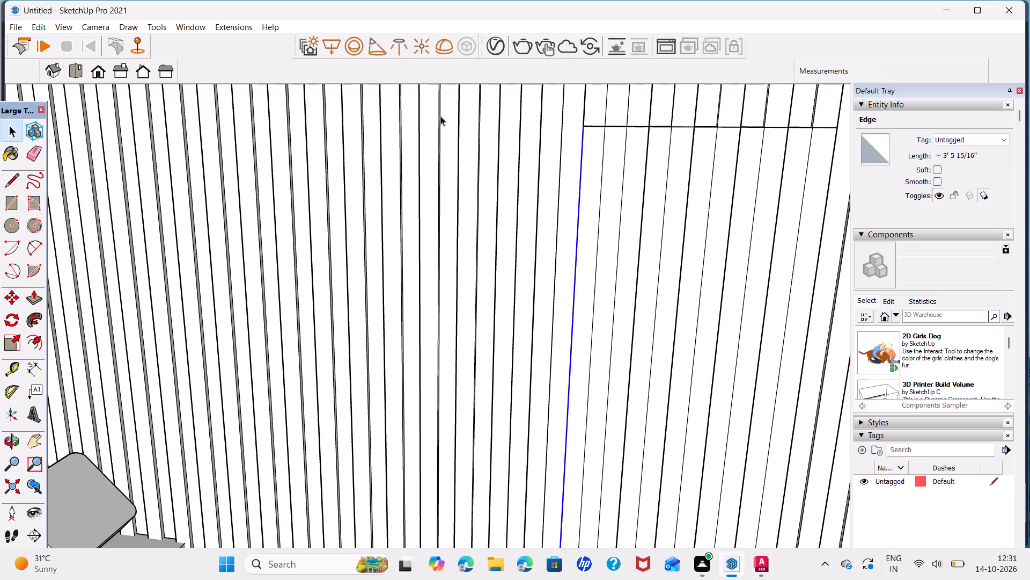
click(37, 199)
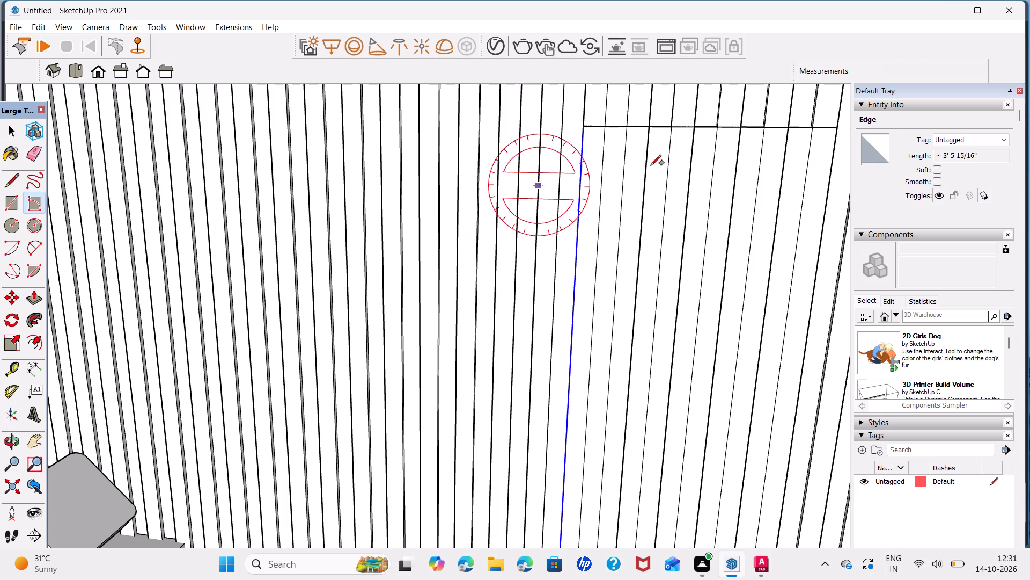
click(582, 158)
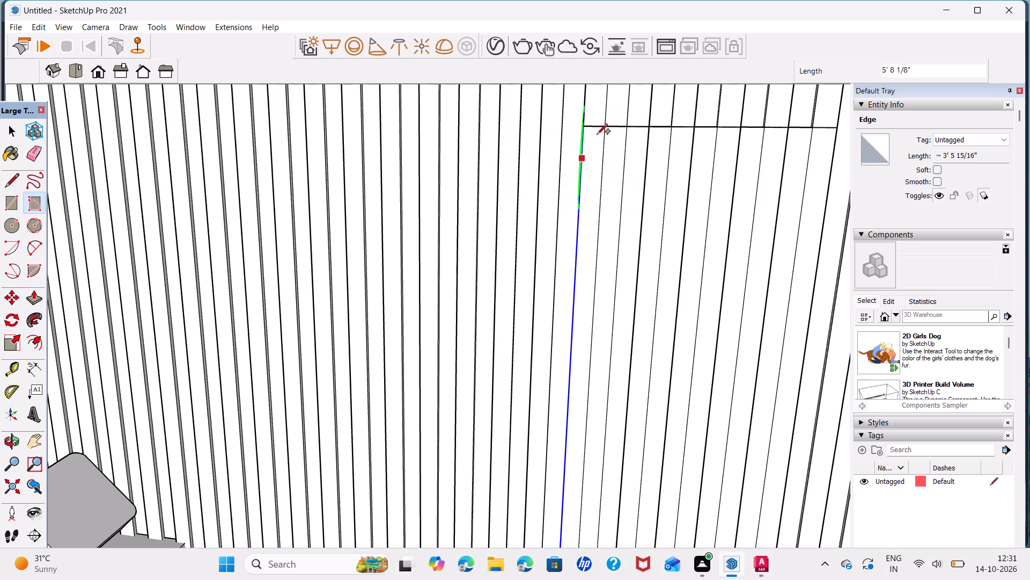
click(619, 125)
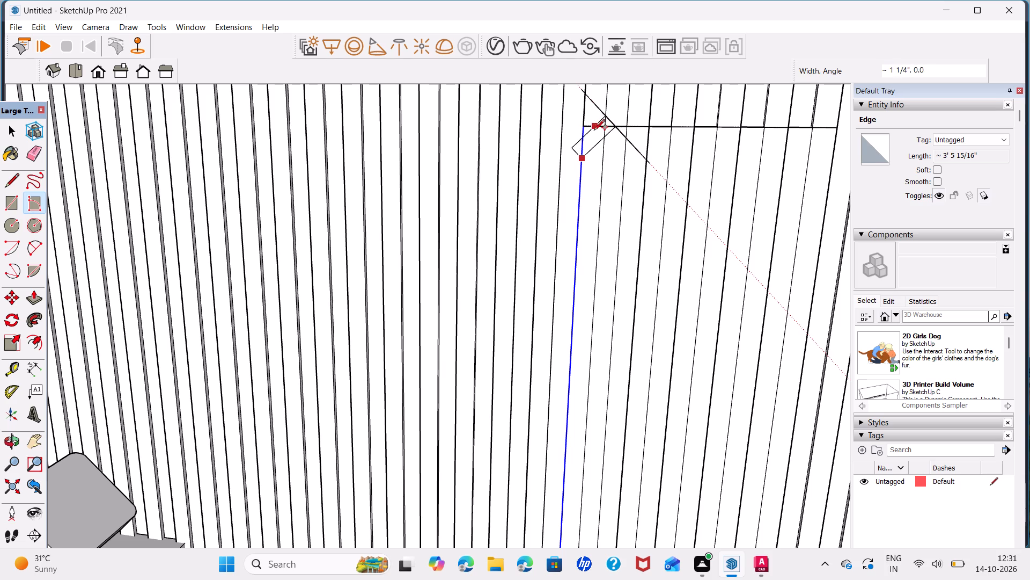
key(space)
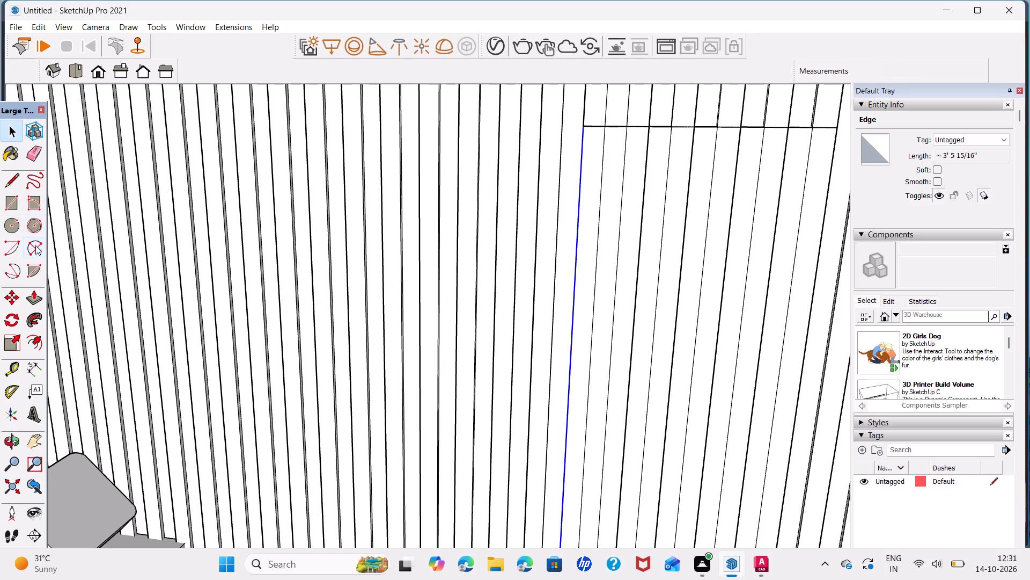
Round the rectangle's upper corner nearest the drawer unit with an arc of about 3 13/16" radius, deleting the leftover corner edges.
click(38, 247)
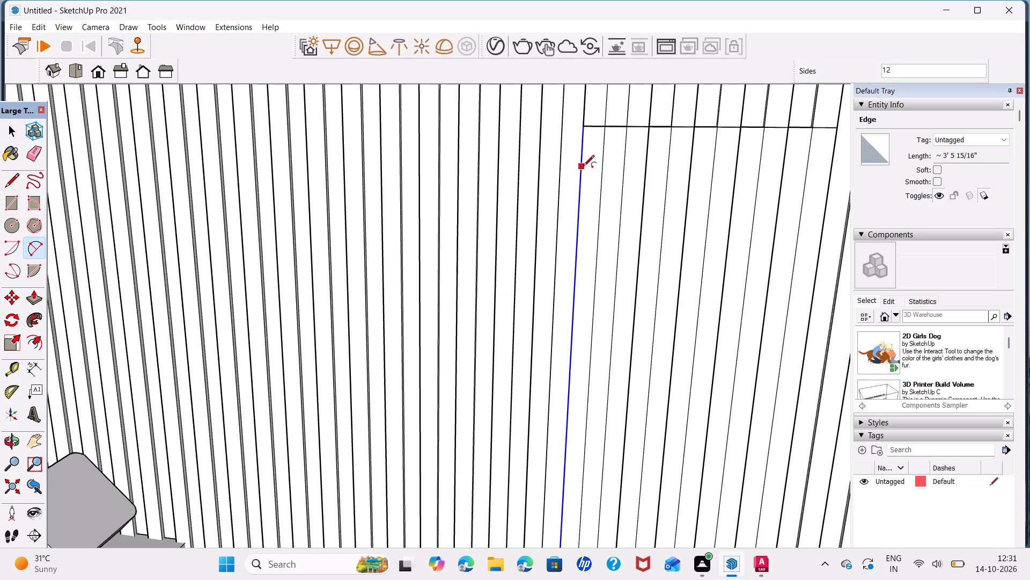
click(580, 172)
double_click(631, 125)
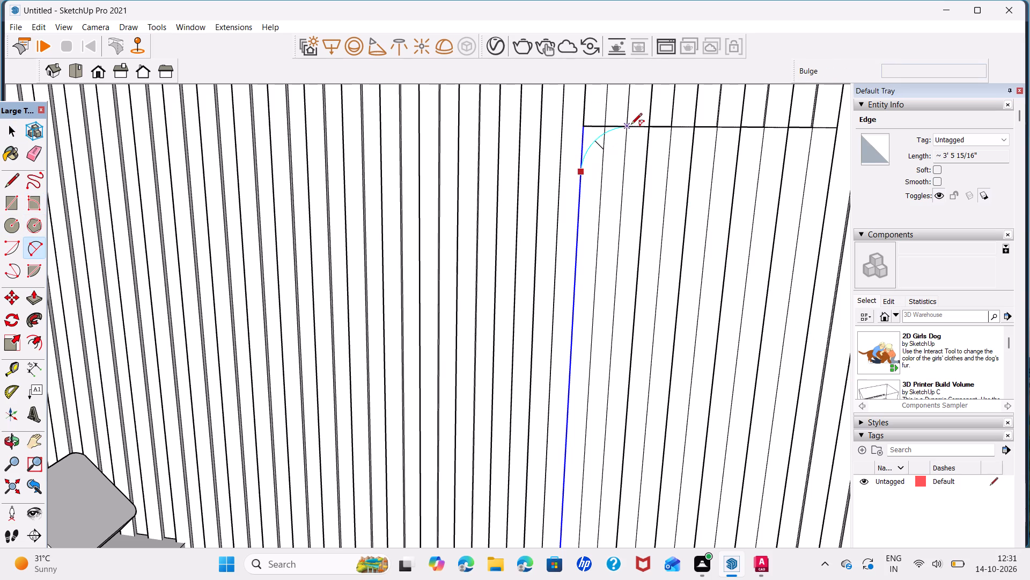
double_click(628, 127)
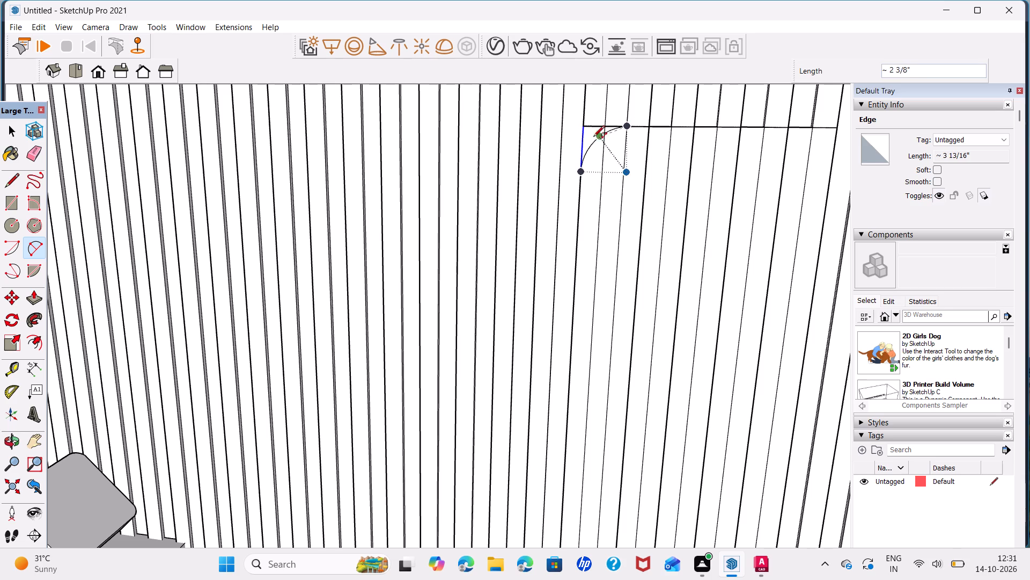
key(space)
click(600, 124)
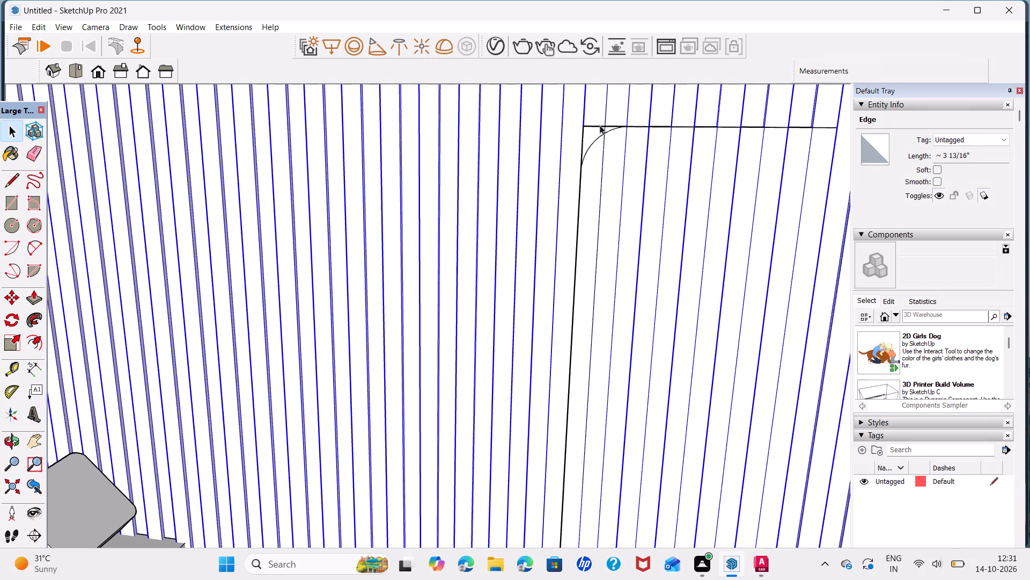
click(599, 125)
key(Delete)
drag(595, 132, 593, 141)
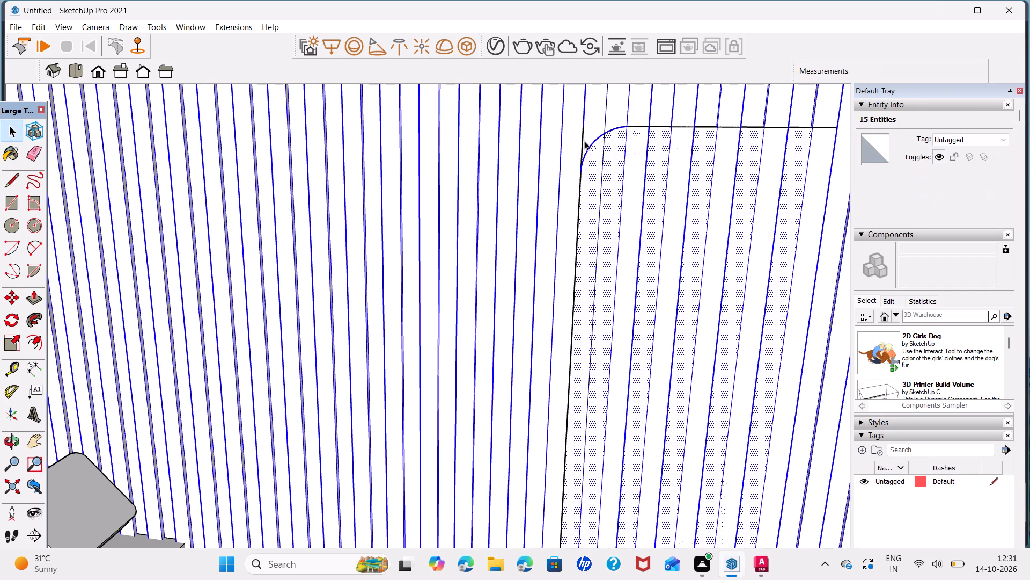
click(582, 141)
key(Delete)
Round the rectangle's lower corner farthest from the drawer unit with a tangent arc, trimming off the sharp corner.
scroll(653, 183, down, 7)
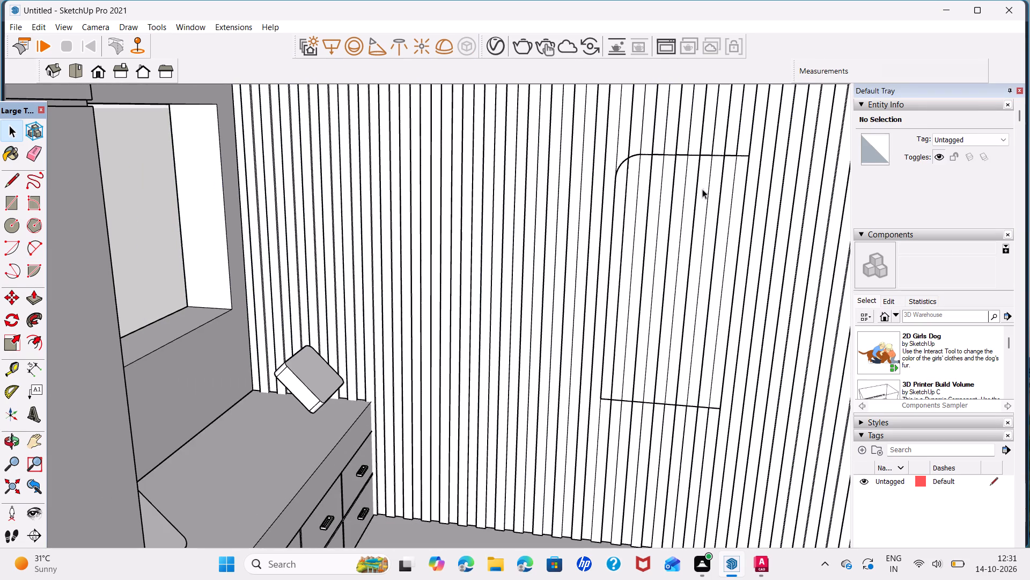
middle_drag(704, 187, 641, 156)
scroll(659, 386, up, 3)
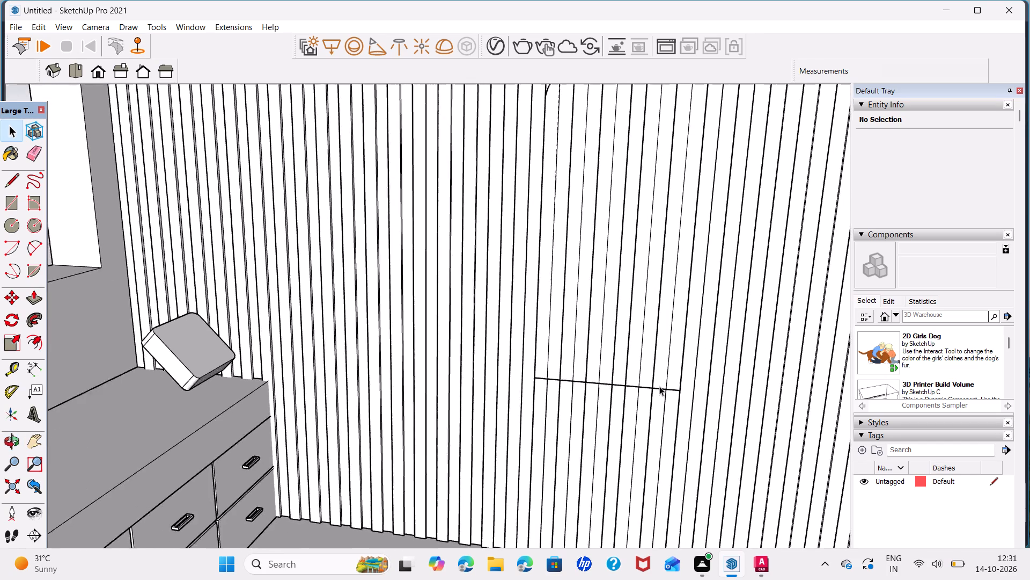
scroll(659, 386, up, 2)
middle_drag(681, 354, 599, 305)
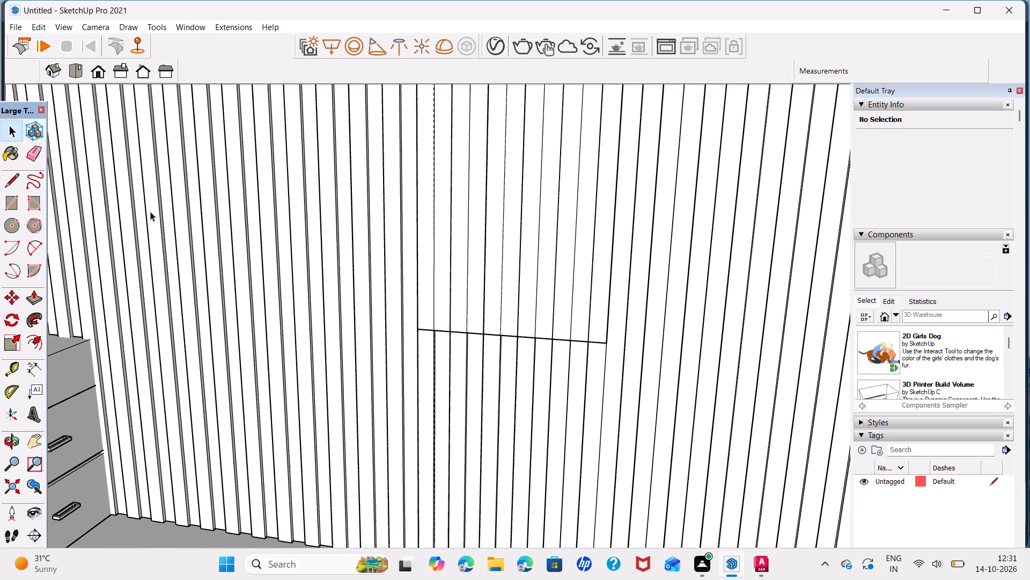
click(31, 248)
scroll(617, 342, up, 5)
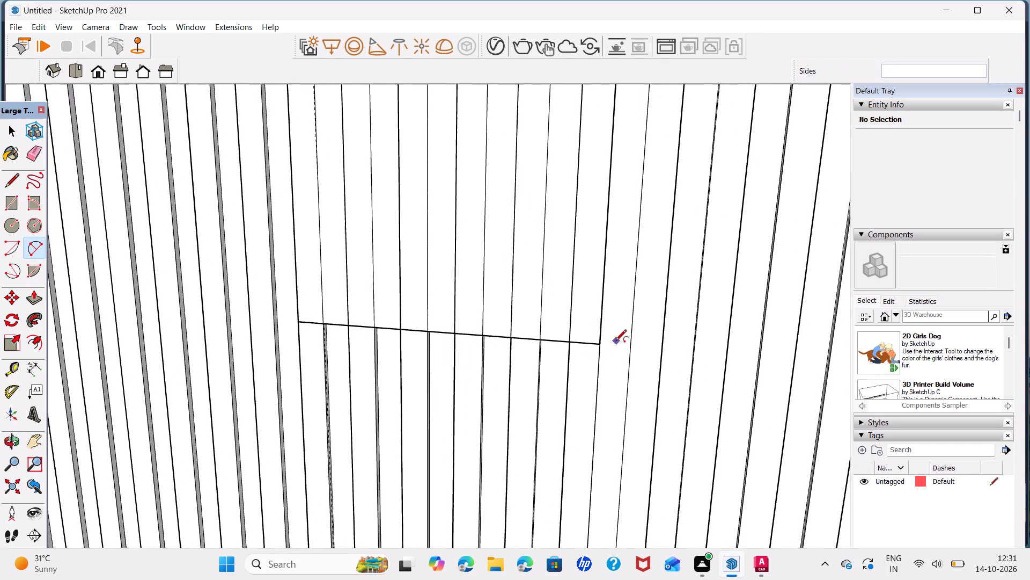
scroll(577, 339, up, 6)
click(511, 343)
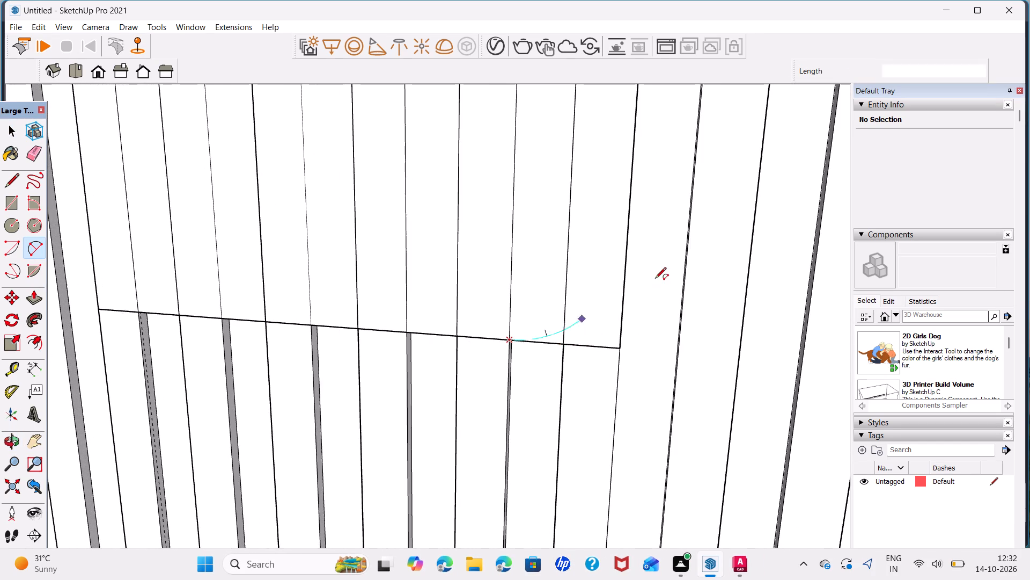
triple_click(626, 243)
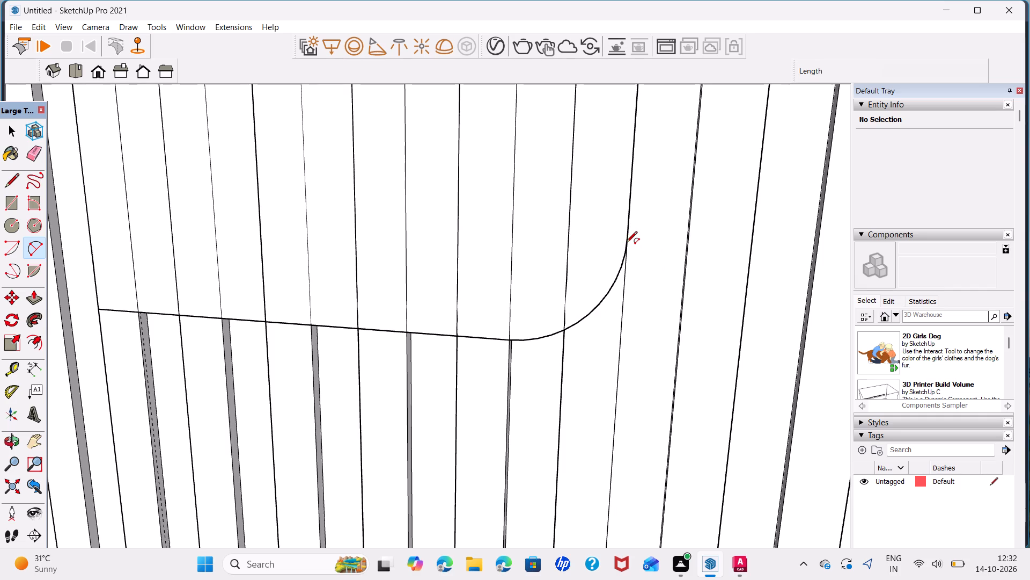
key(space)
Push/Pull the partly rounded rectangle face on the fluted wall by 0.5".
scroll(567, 278, down, 16)
scroll(495, 243, down, 6)
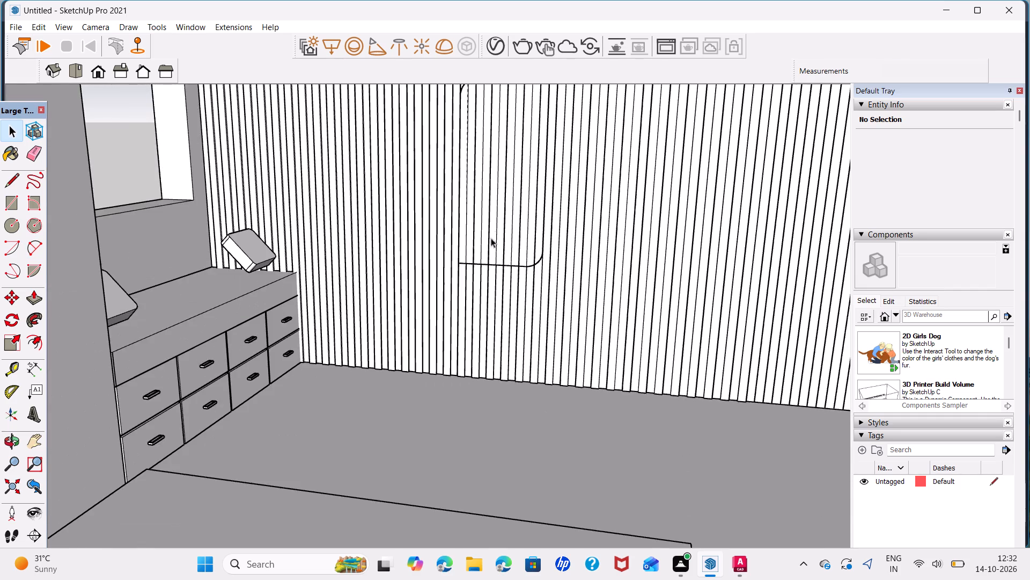
click(506, 217)
key(p)
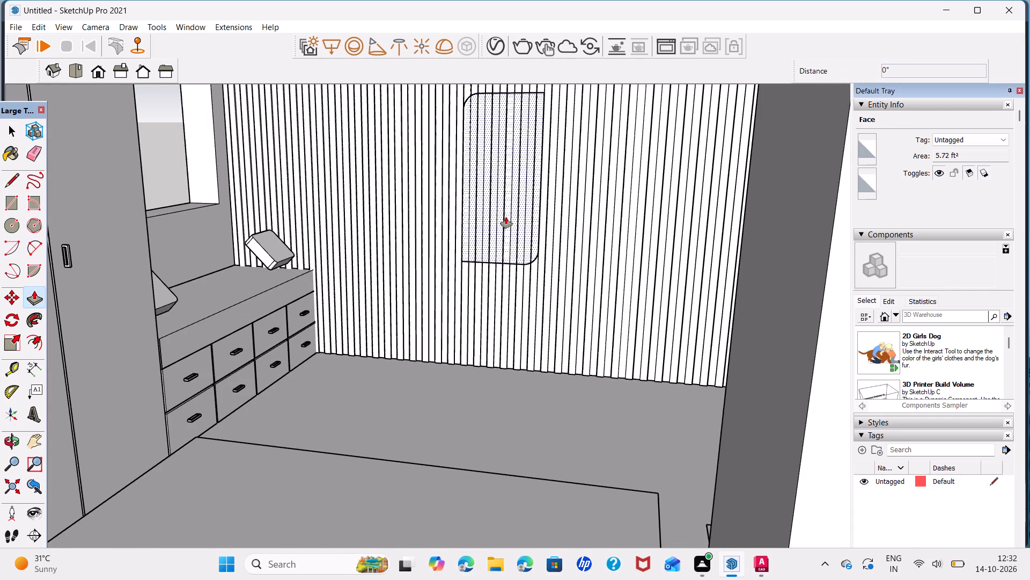
click(506, 217)
text(0.5)
key(Return)
key(space)
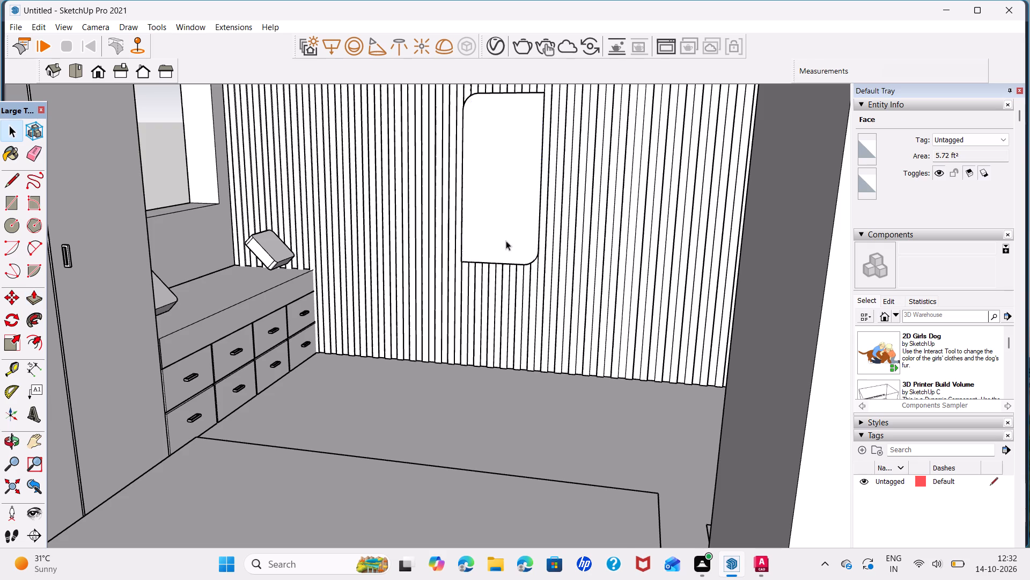
Make the rounded panel on the fluted wall, with all its connected geometry, into a group.
scroll(510, 263, down, 5)
middle_drag(623, 266, 73, 299)
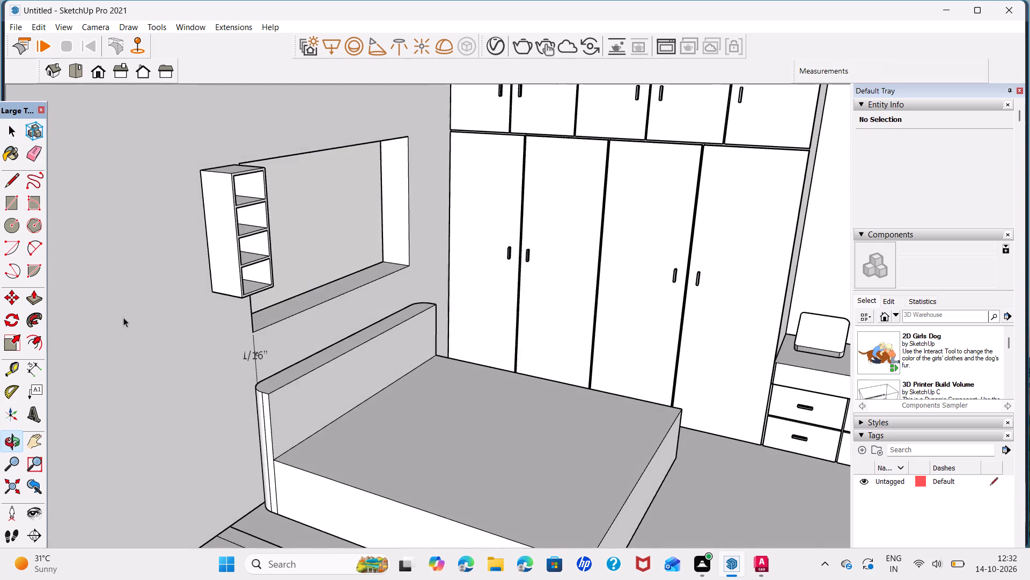
scroll(687, 321, down, 3)
middle_drag(570, 370, 794, 366)
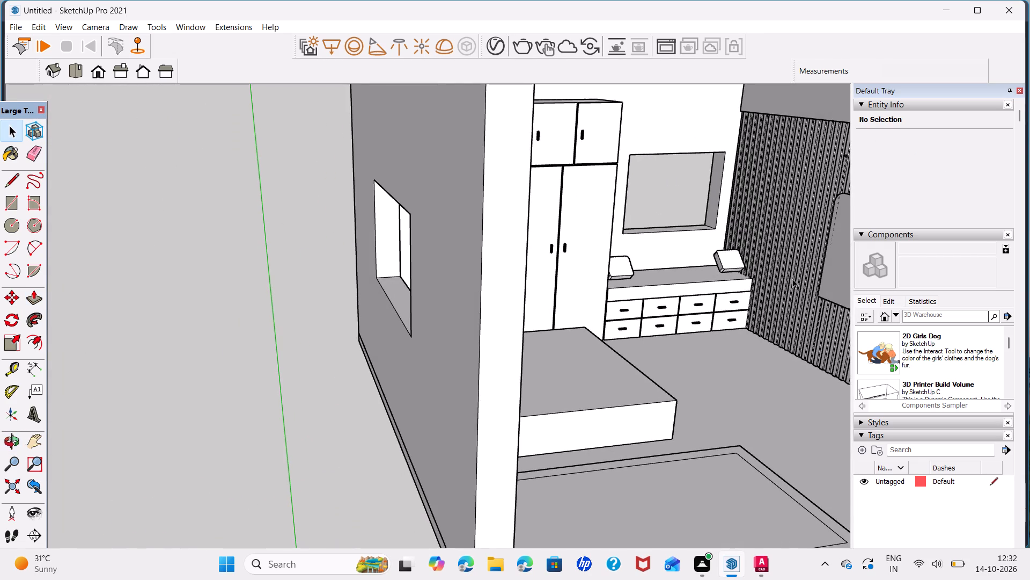
middle_drag(793, 278, 620, 238)
scroll(619, 265, up, 5)
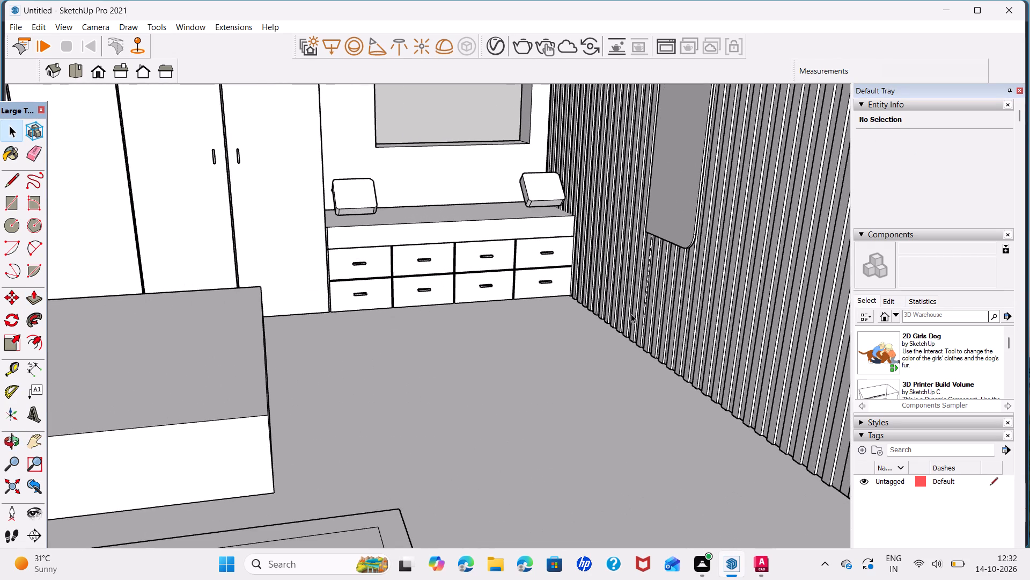
scroll(652, 260, up, 2)
middle_drag(680, 270, 723, 231)
triple_click(697, 176)
right_click(697, 176)
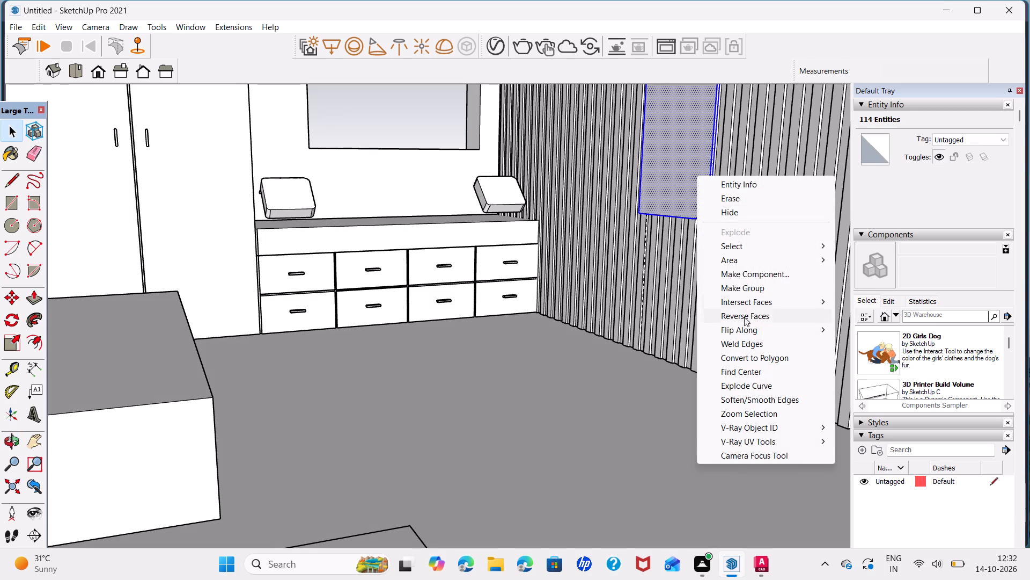
double_click(779, 289)
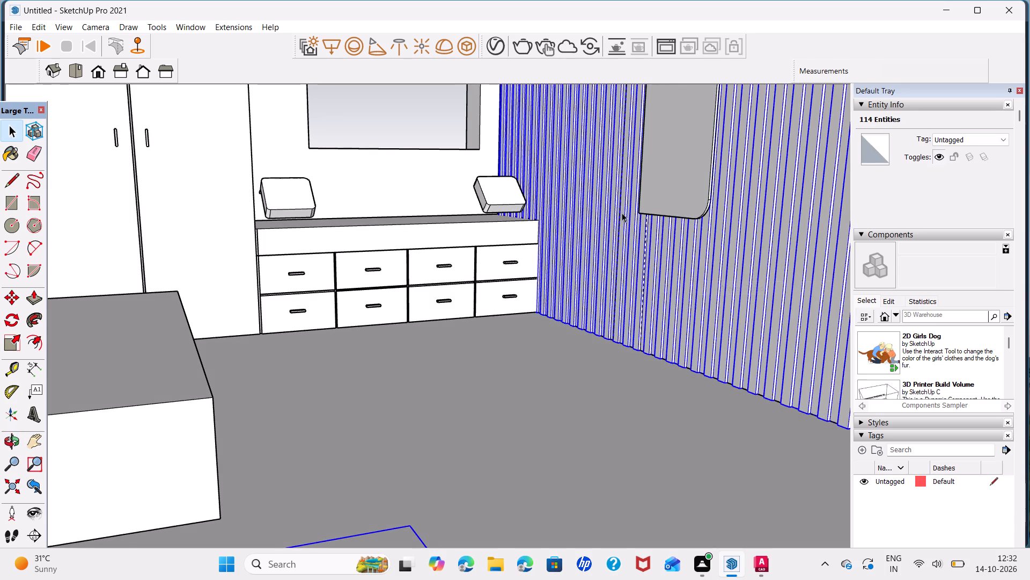
Delete the construction guides from the model, including the vertical one on the fluted wall.
scroll(651, 234, up, 2)
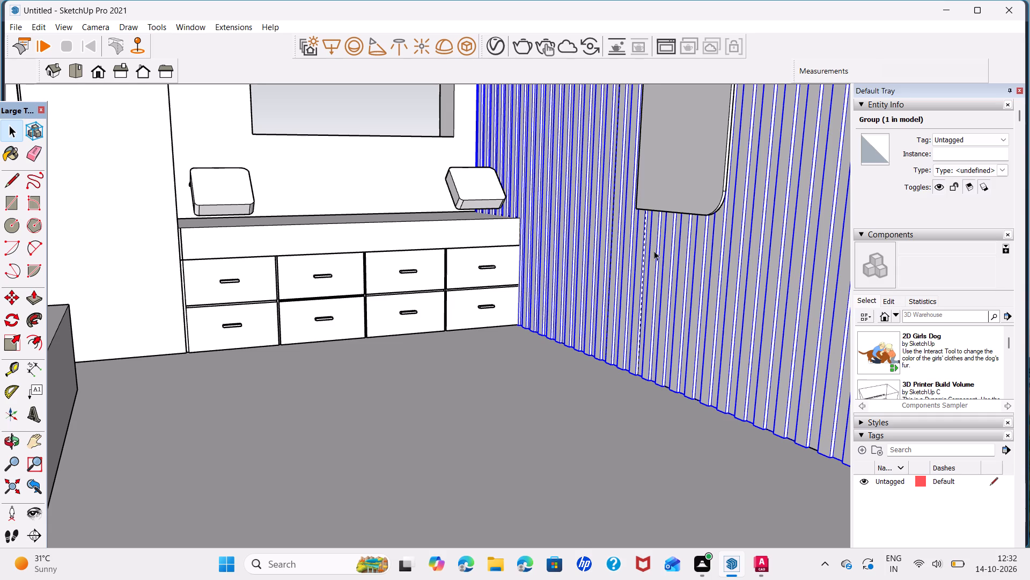
click(539, 476)
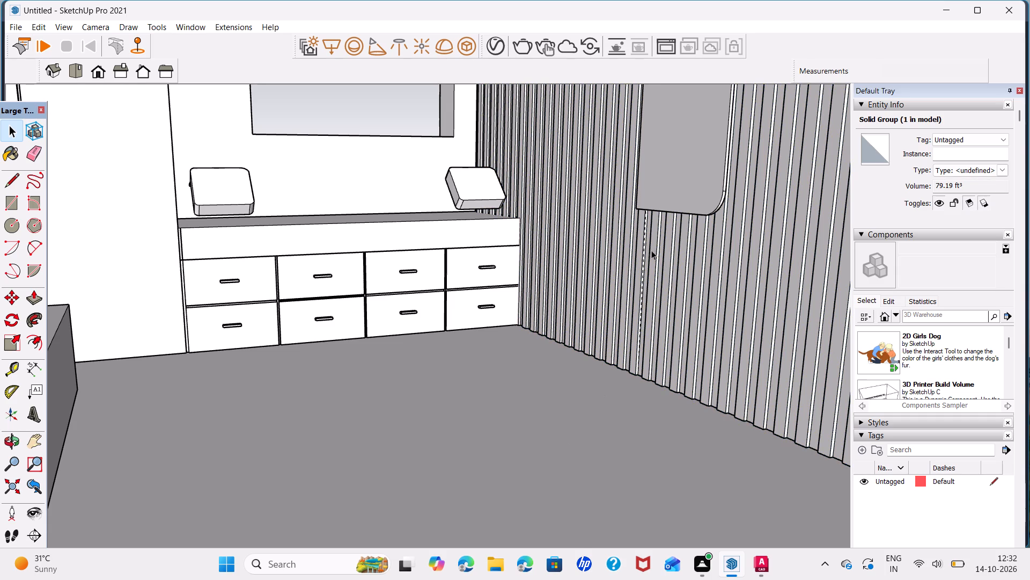
click(36, 20)
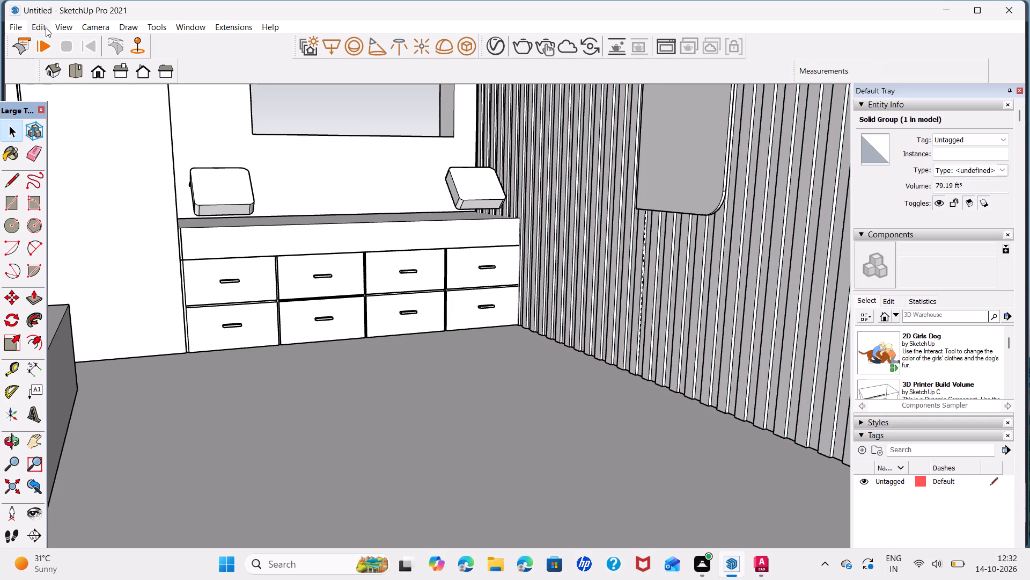
click(46, 27)
click(94, 148)
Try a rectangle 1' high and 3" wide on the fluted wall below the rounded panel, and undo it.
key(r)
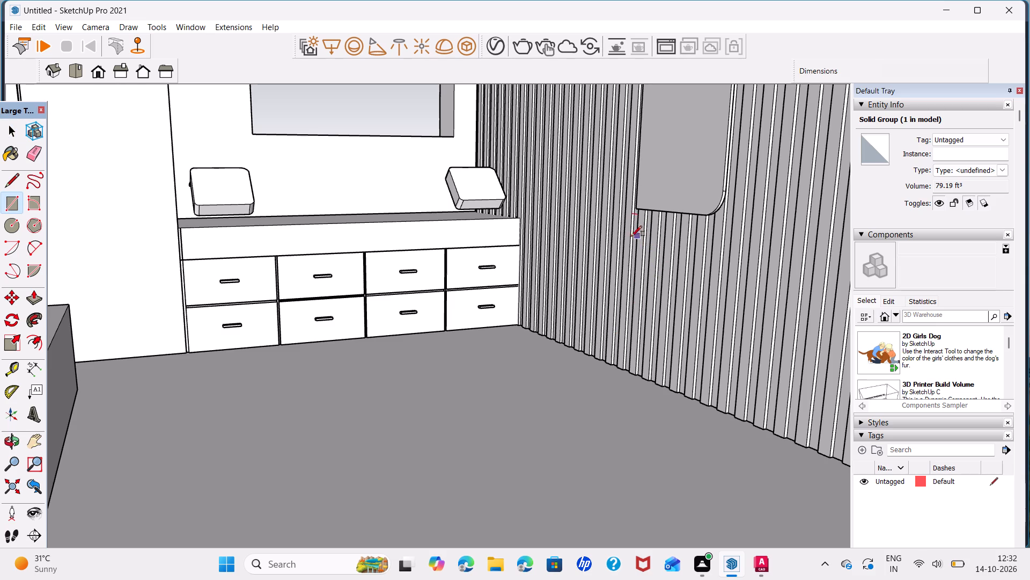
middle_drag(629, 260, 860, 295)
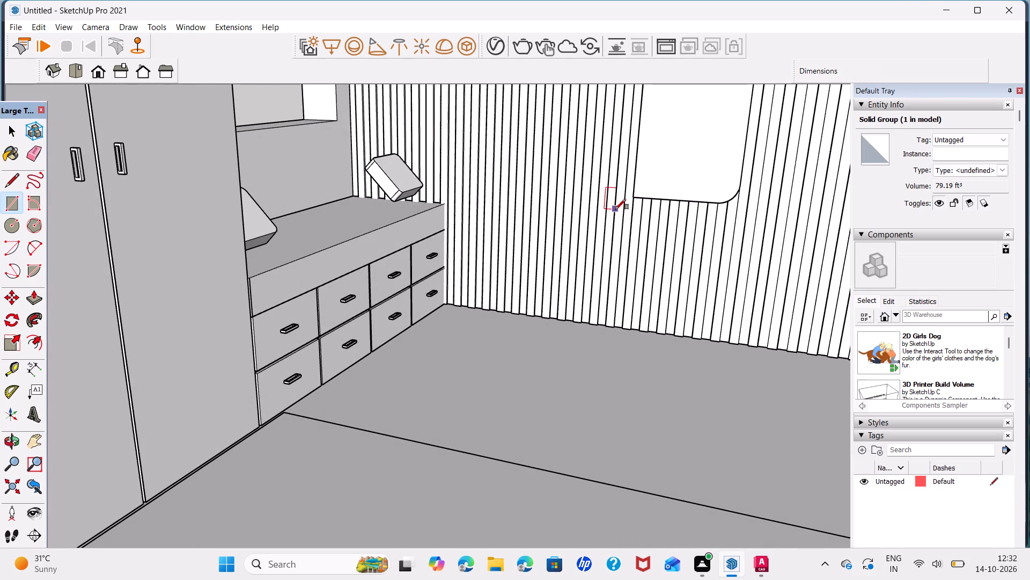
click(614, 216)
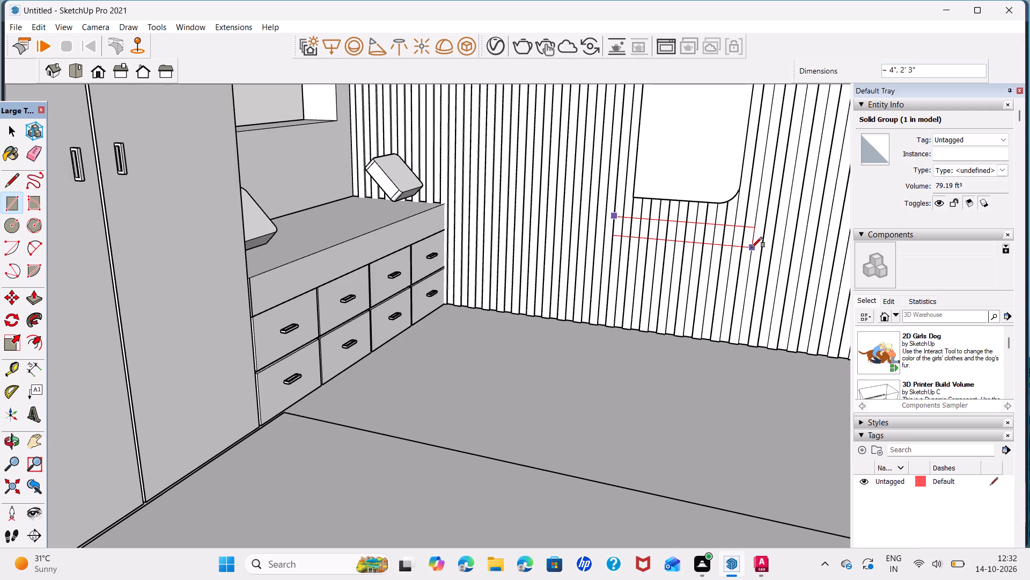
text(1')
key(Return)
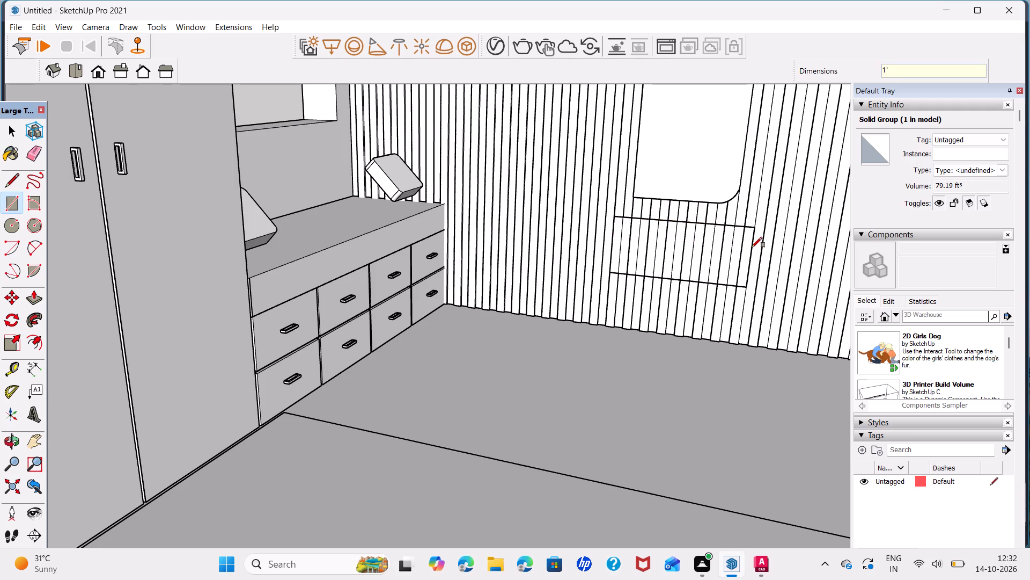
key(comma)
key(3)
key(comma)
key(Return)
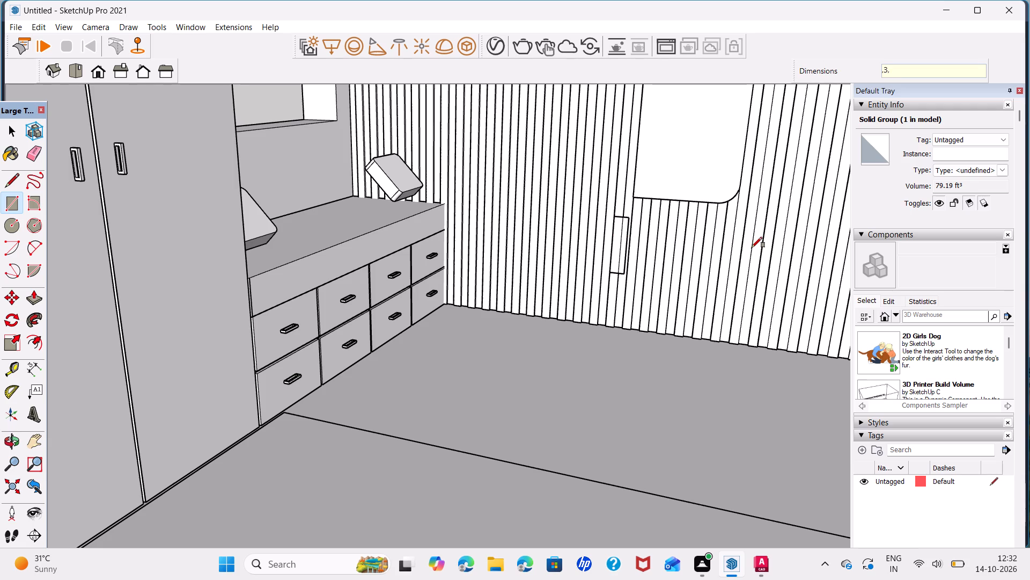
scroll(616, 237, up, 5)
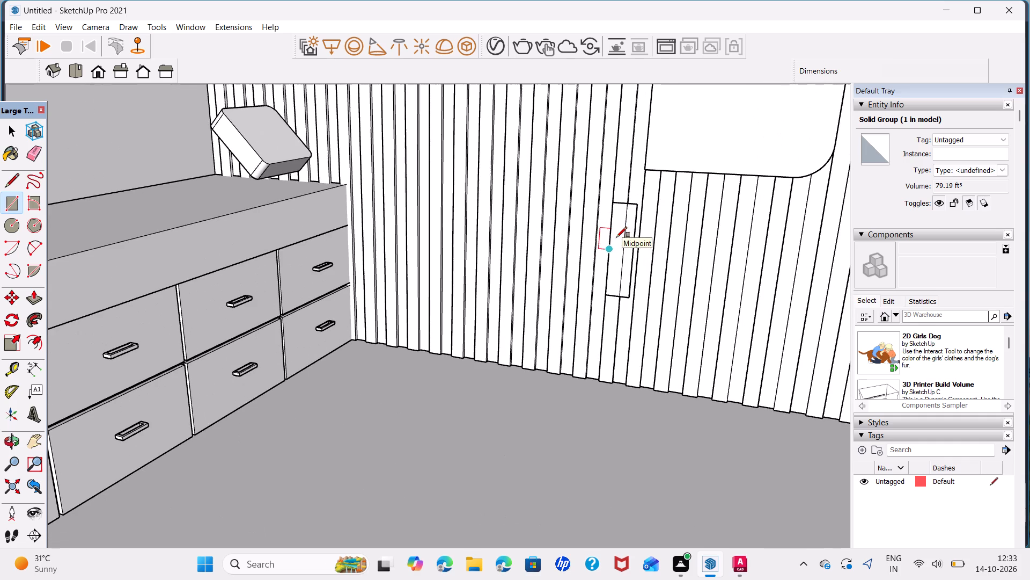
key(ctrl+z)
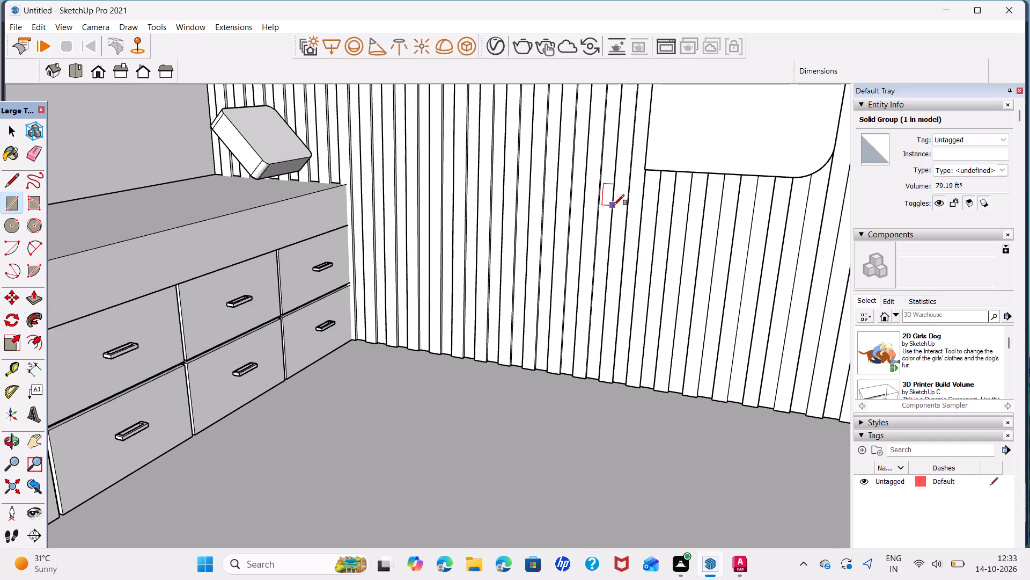
Draw an 8" high by 2' wide rectangle on the fluted wall just below the rounded panel.
click(613, 192)
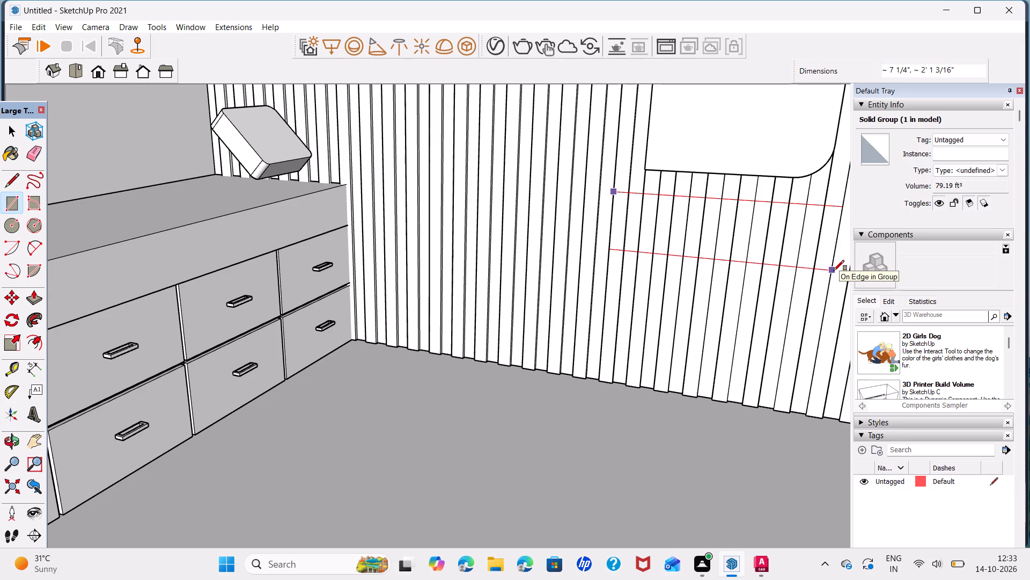
key(8)
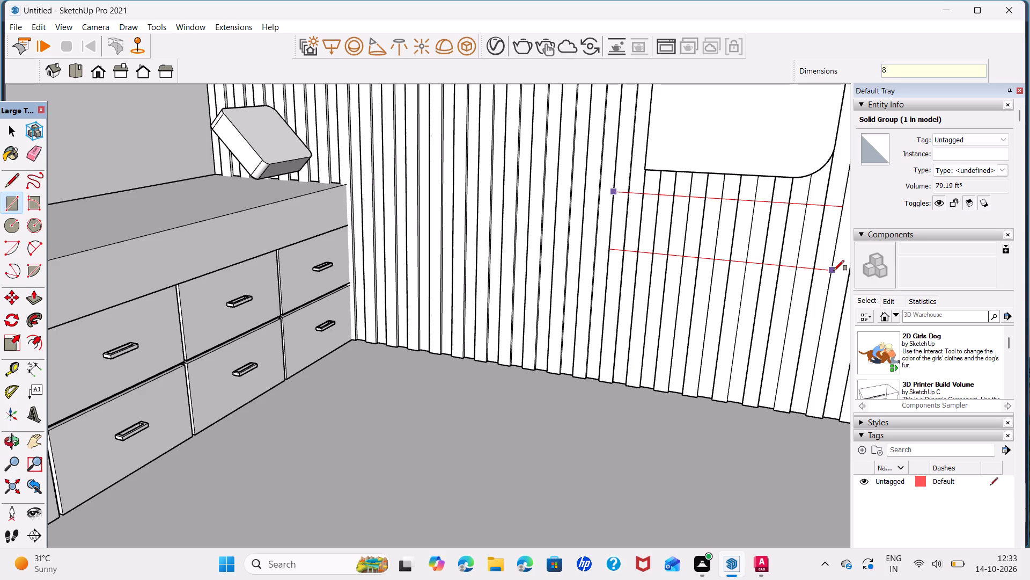
text(,2')
key(Return)
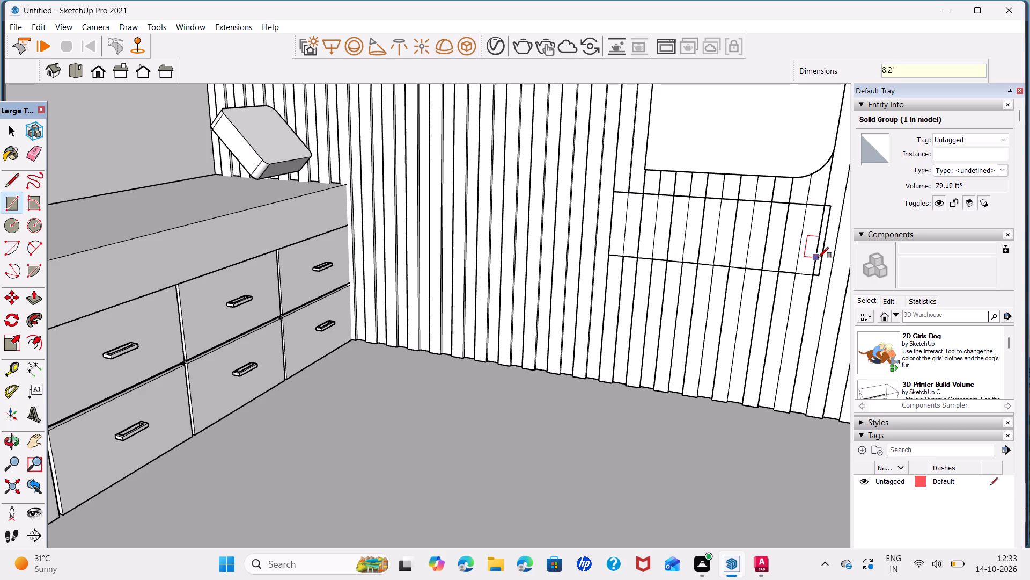
Widen the rectangle below the rounded panel by moving its end edge farthest from the drawer cabinet outward about 1 3/16".
key(space)
click(822, 258)
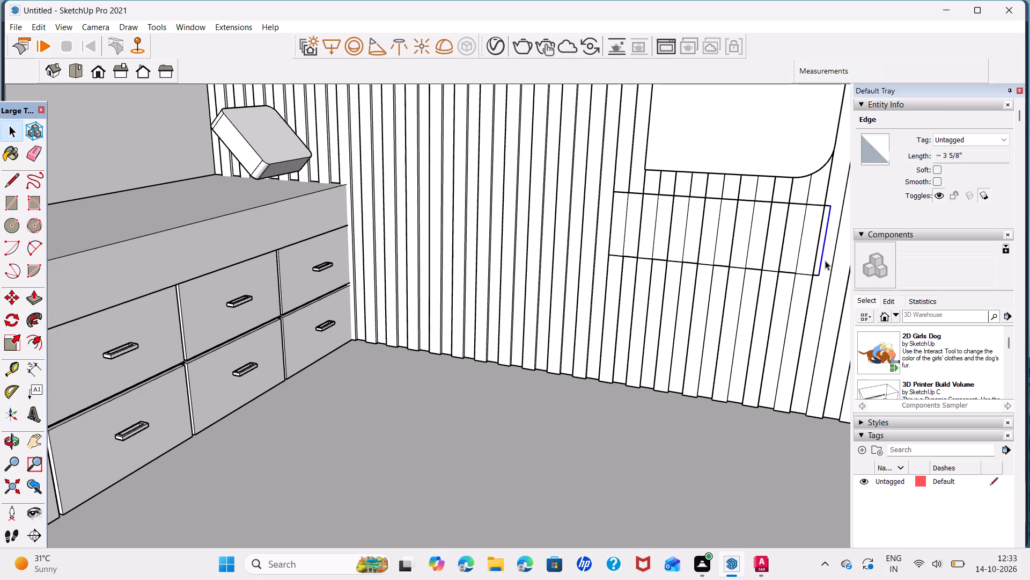
key(m)
click(820, 278)
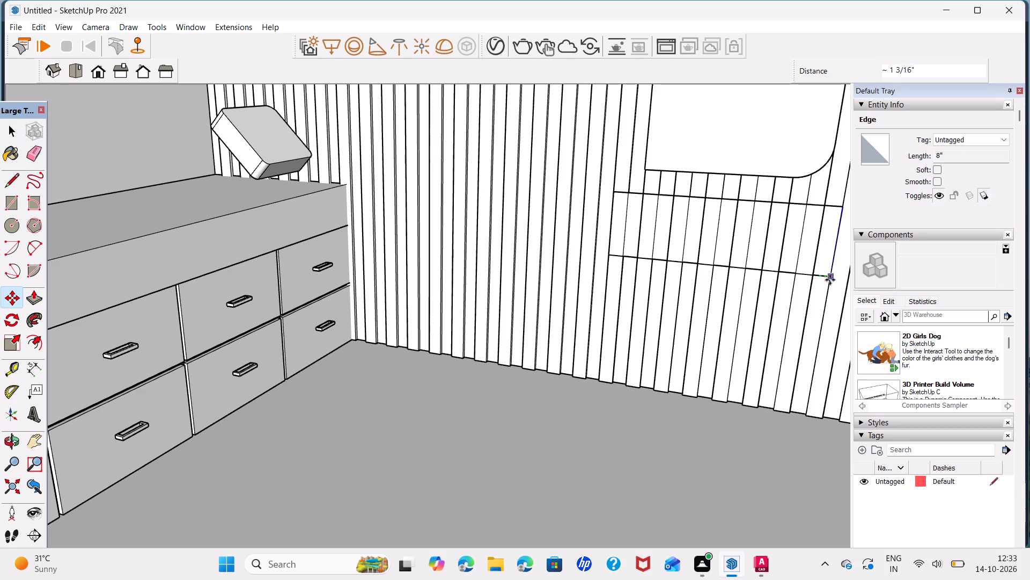
click(831, 280)
key(space)
Push/Pull the widened rectangle 10" out from the fluted wall to form a box.
click(804, 256)
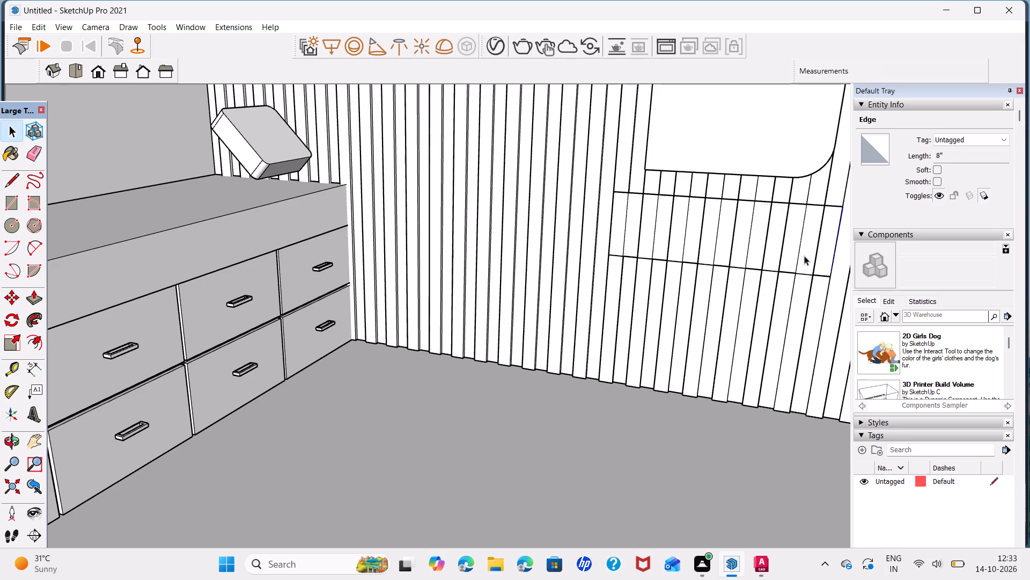
key(p)
click(804, 256)
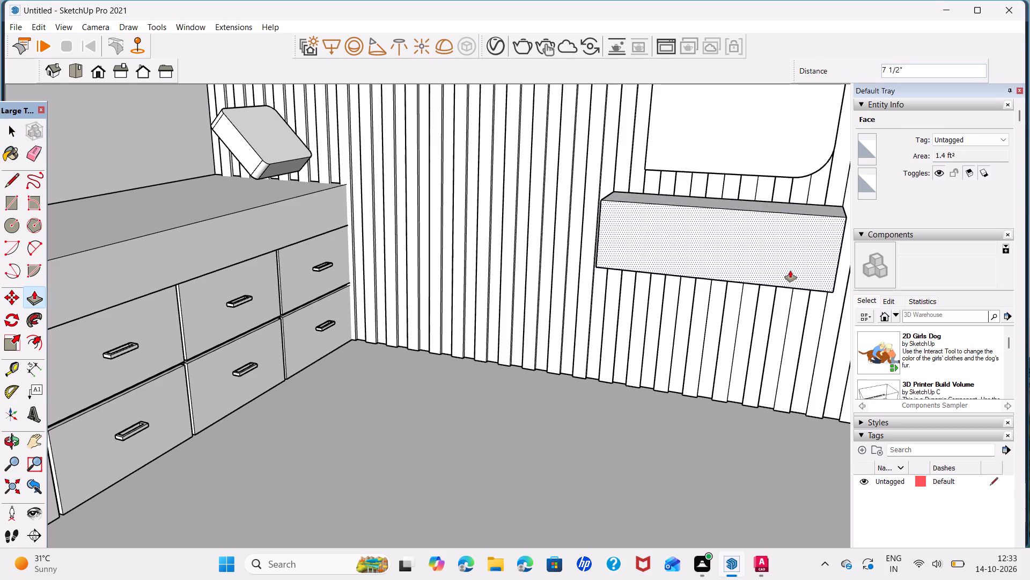
text(10)
key(Return)
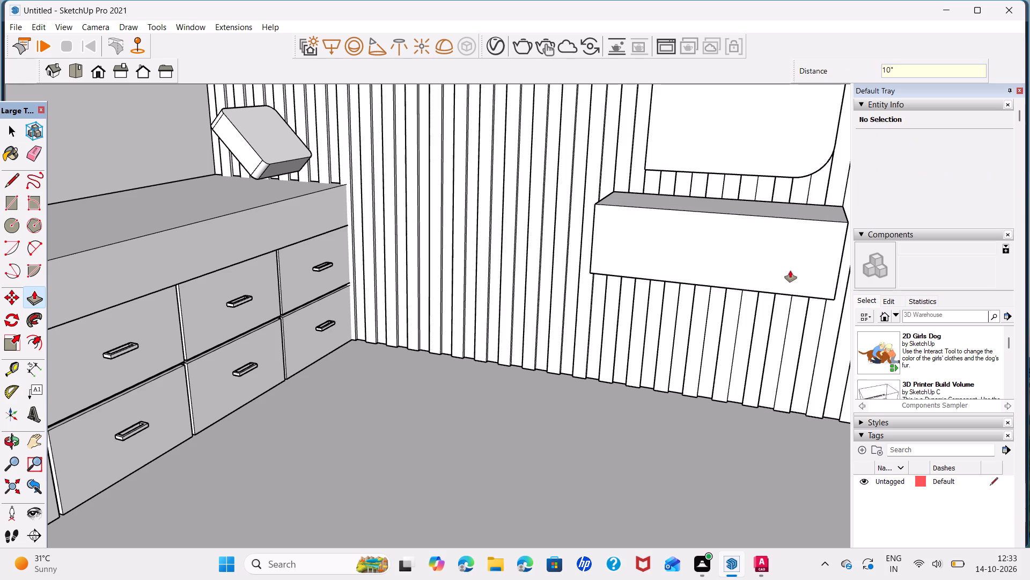
key(space)
Make the box below the rounded panel, with all its connected geometry, into a group.
scroll(755, 255, down, 4)
middle_drag(763, 280, 801, 293)
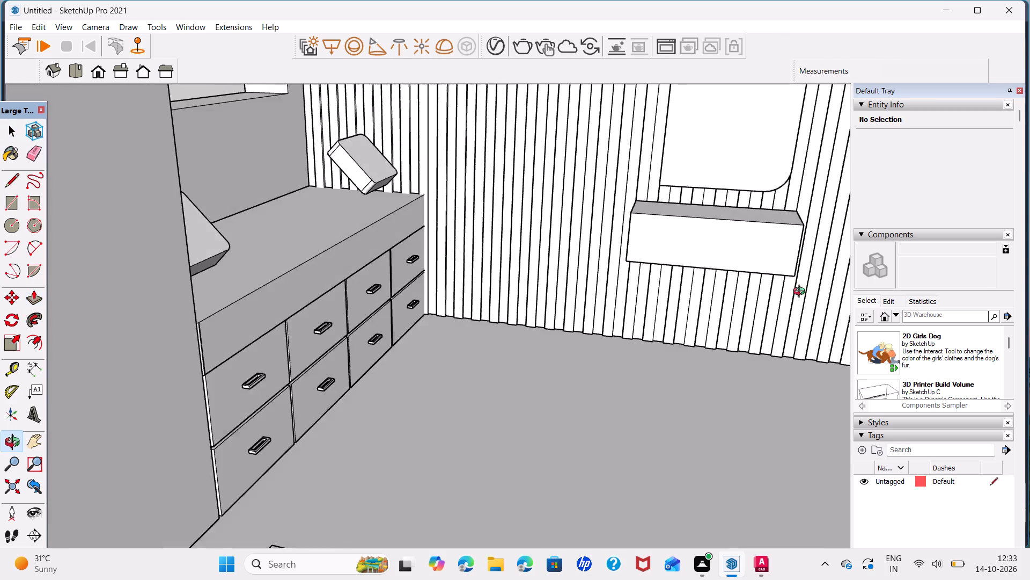
middle_drag(801, 293, 857, 277)
scroll(638, 228, up, 4)
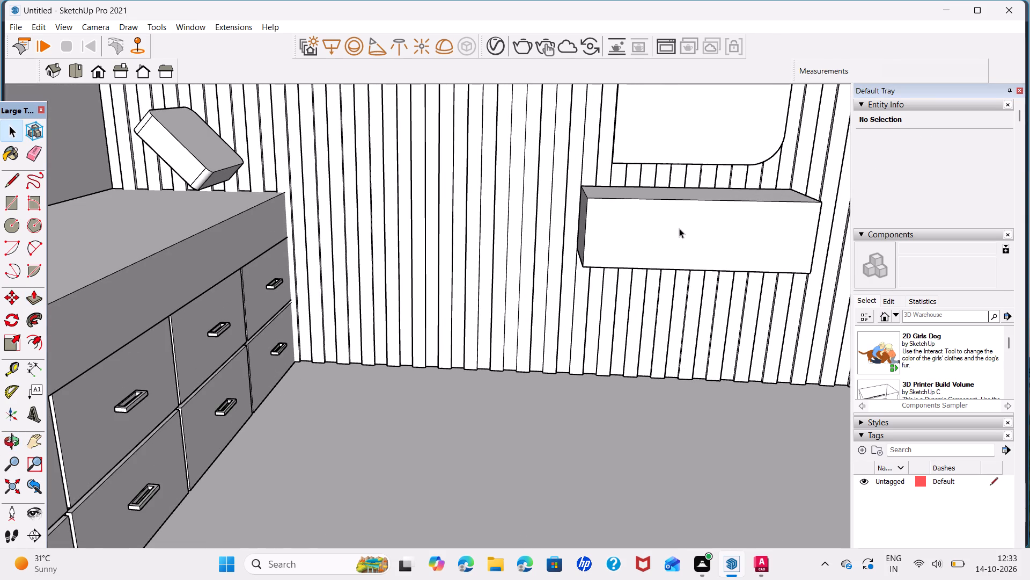
triple_click(622, 235)
right_click(621, 235)
click(686, 344)
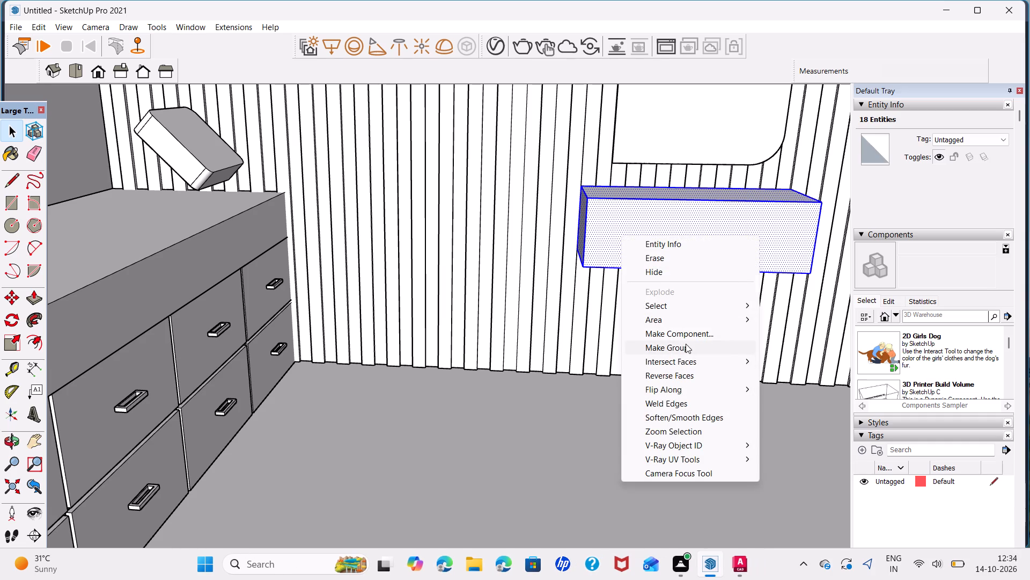
Inside the box's group, offset the front face's outline 0.5" inward.
middle_drag(746, 236, 608, 231)
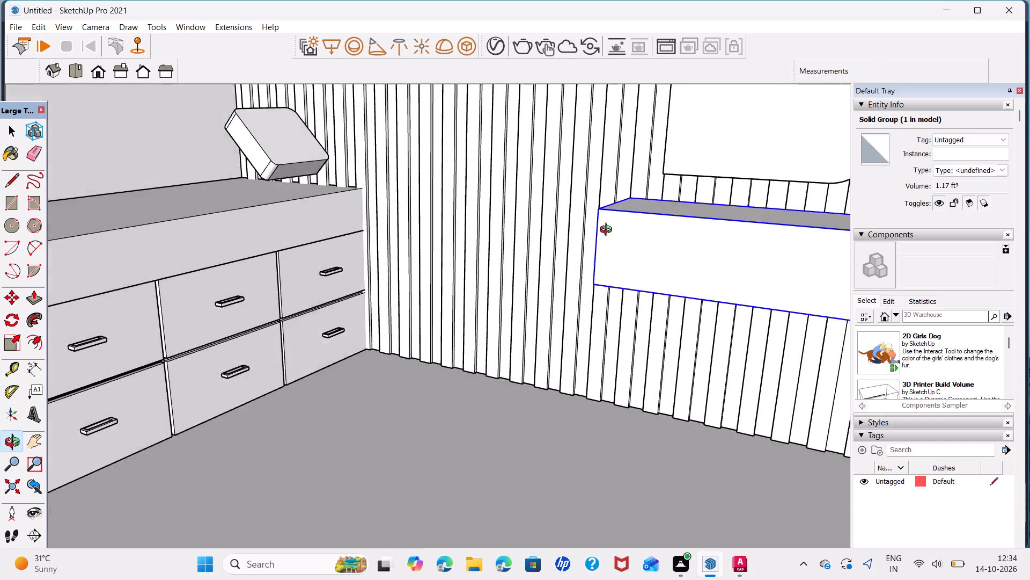
middle_drag(608, 231, 567, 218)
scroll(716, 265, down, 6)
middle_drag(792, 270, 695, 291)
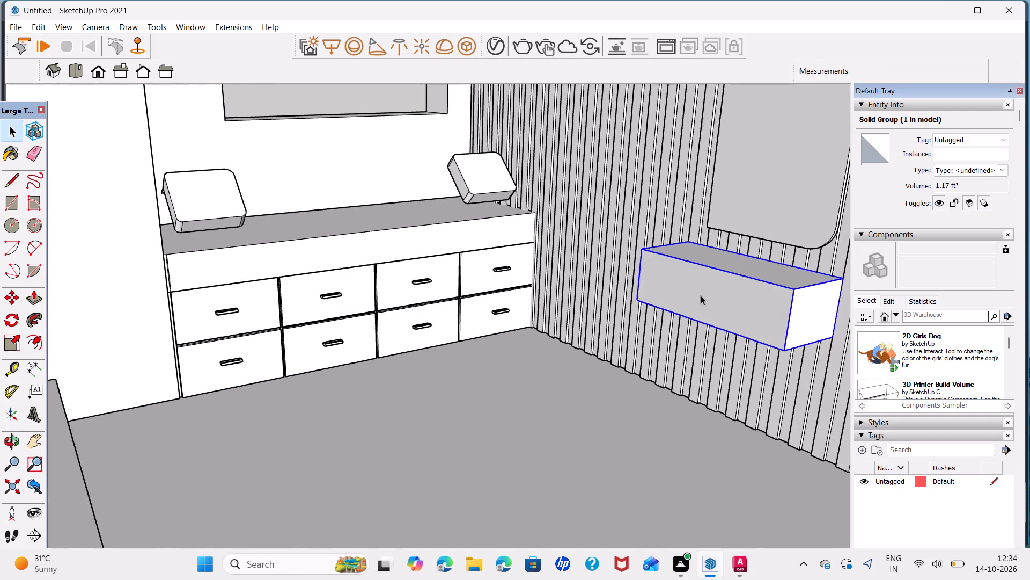
scroll(708, 301, down, 4)
scroll(751, 309, up, 5)
click(754, 309)
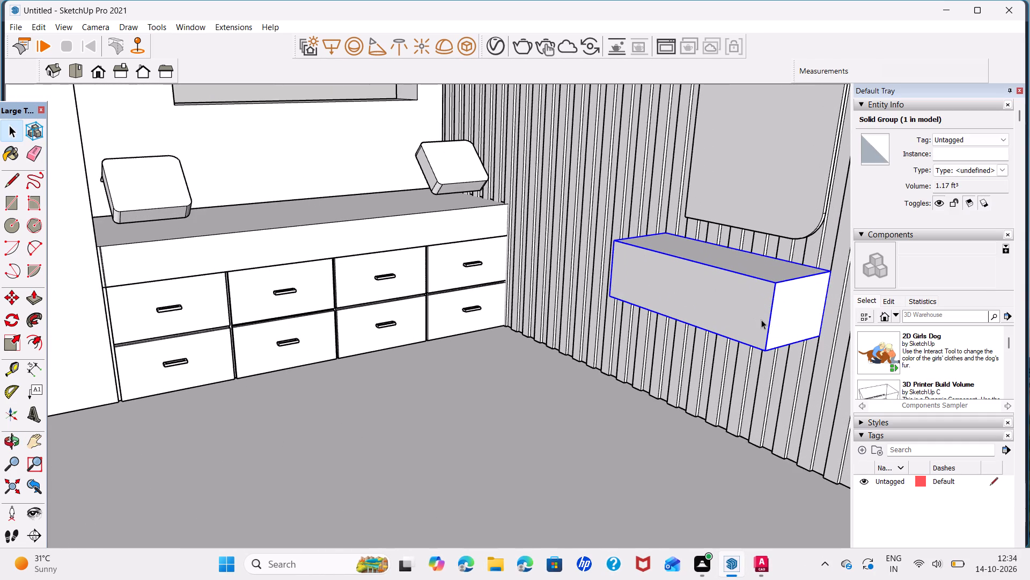
double_click(761, 321)
middle_drag(761, 324, 878, 310)
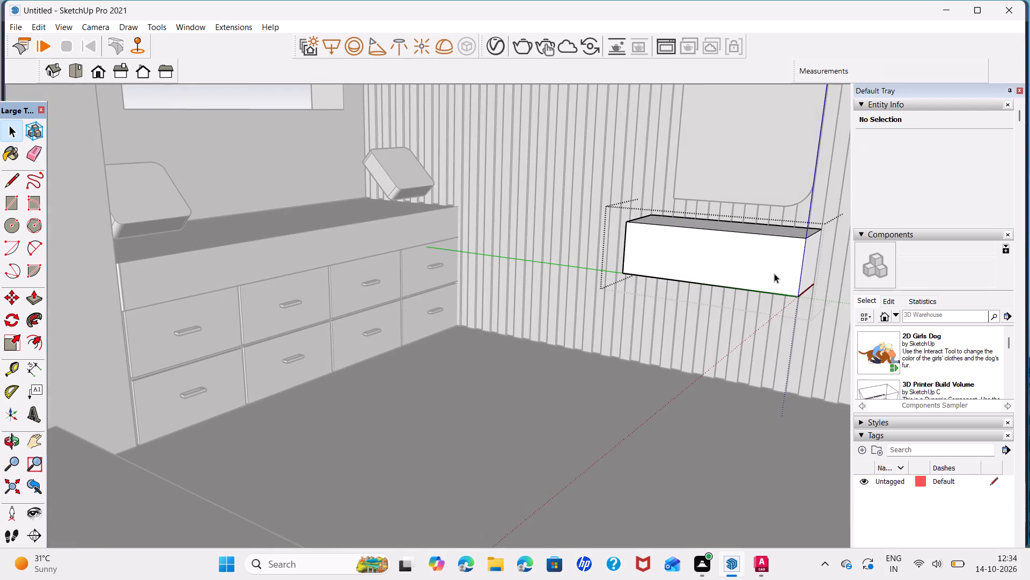
scroll(774, 273, up, 5)
click(548, 268)
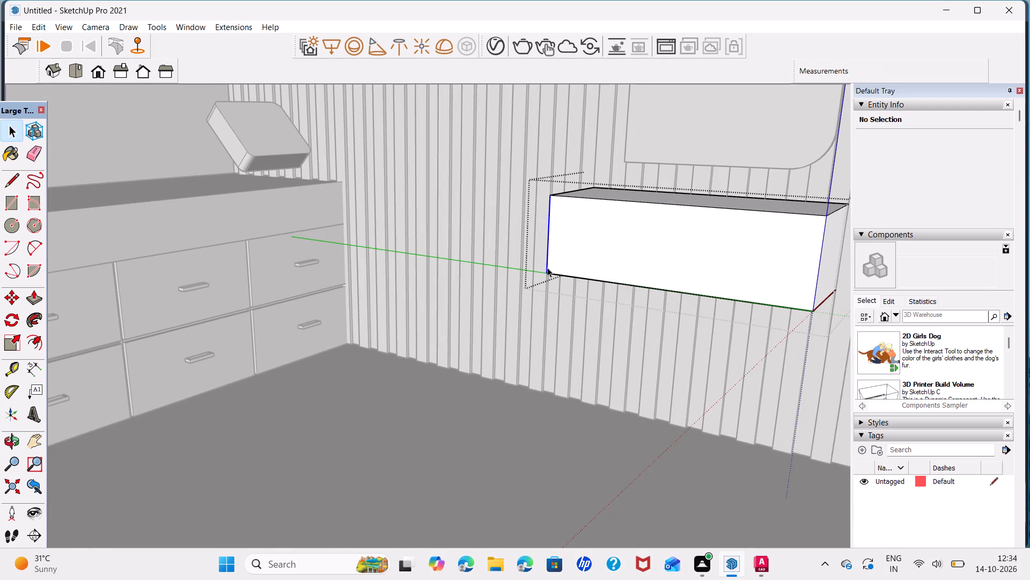
key(m)
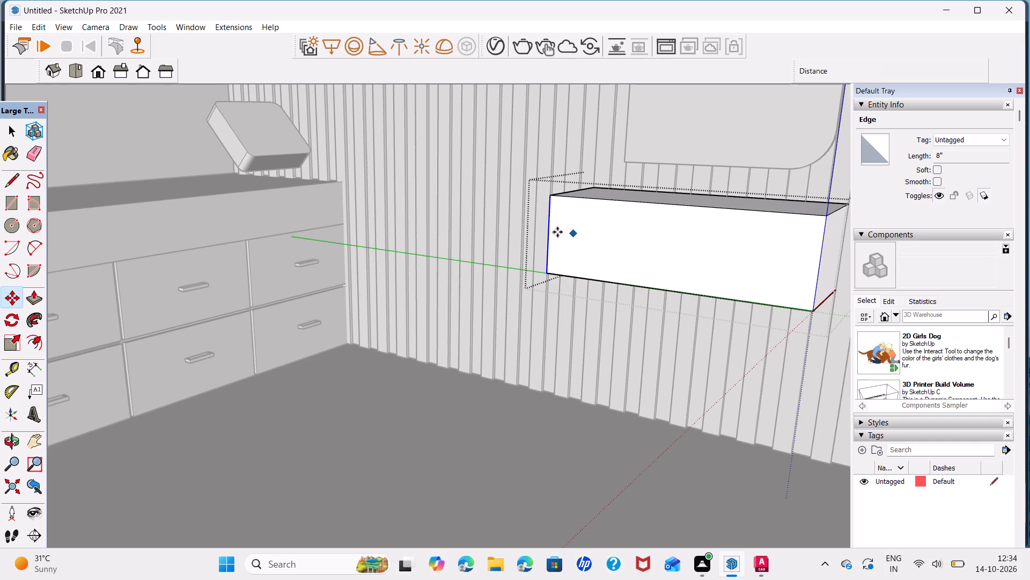
key(space)
click(32, 345)
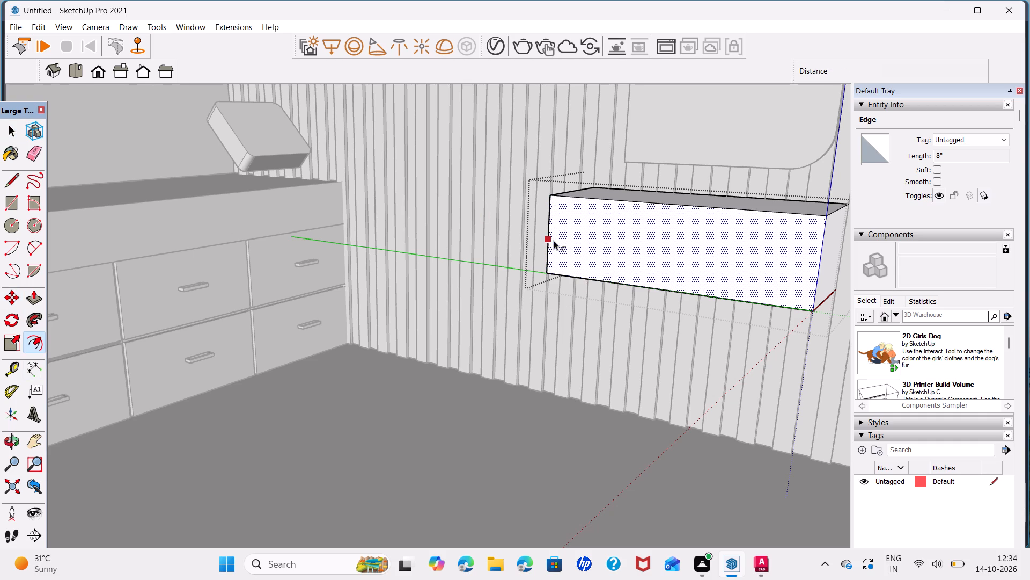
click(554, 240)
text(0.5)
key(Return)
key(space)
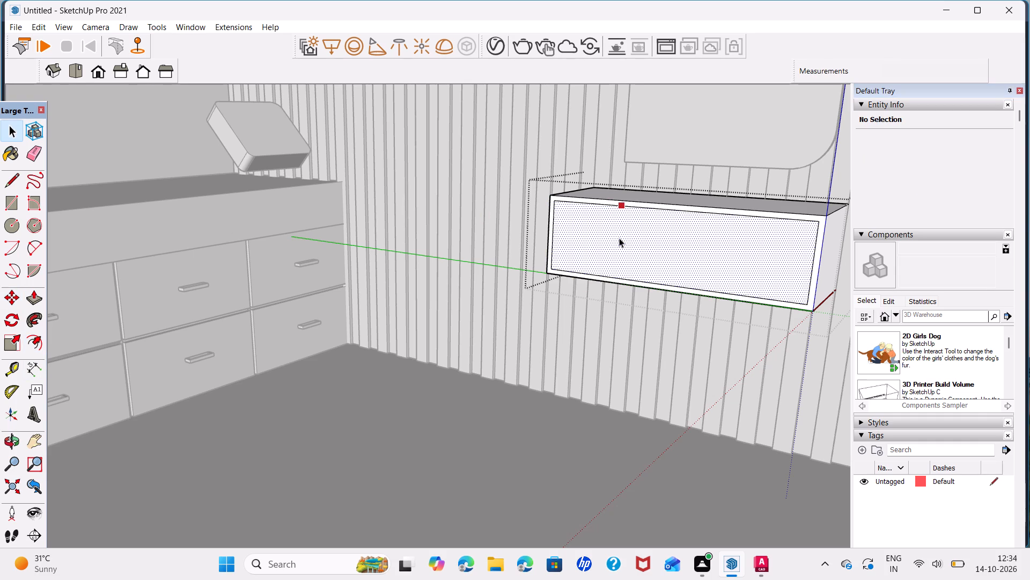
Push the inset front face back 10" to hollow out the box.
scroll(740, 232, up, 1)
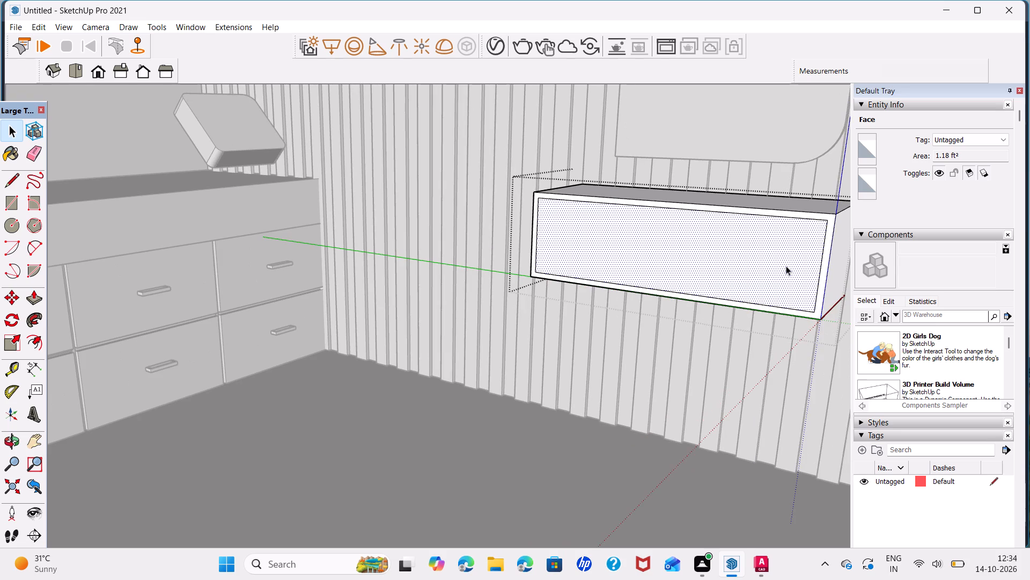
click(697, 265)
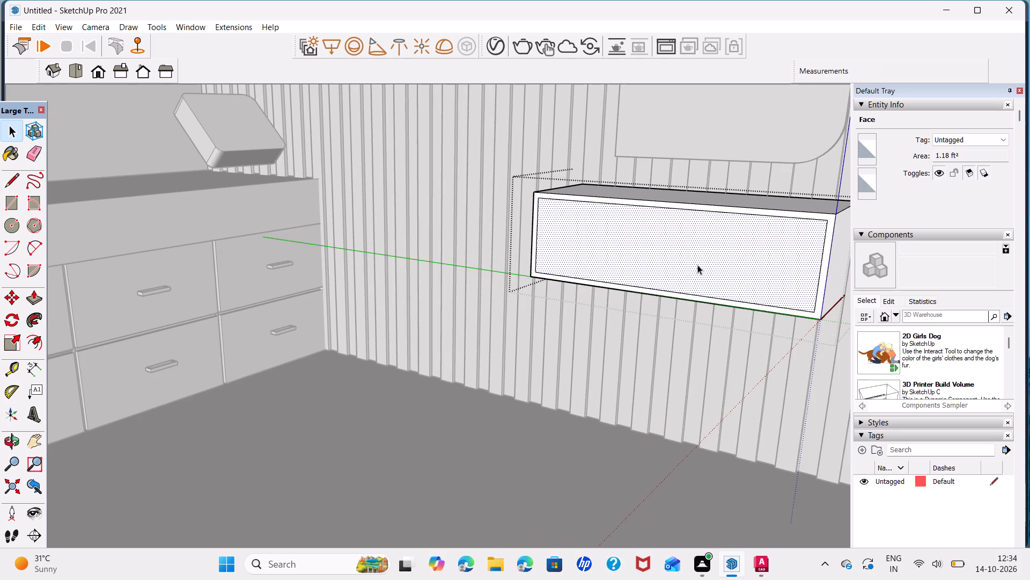
key(p)
click(697, 265)
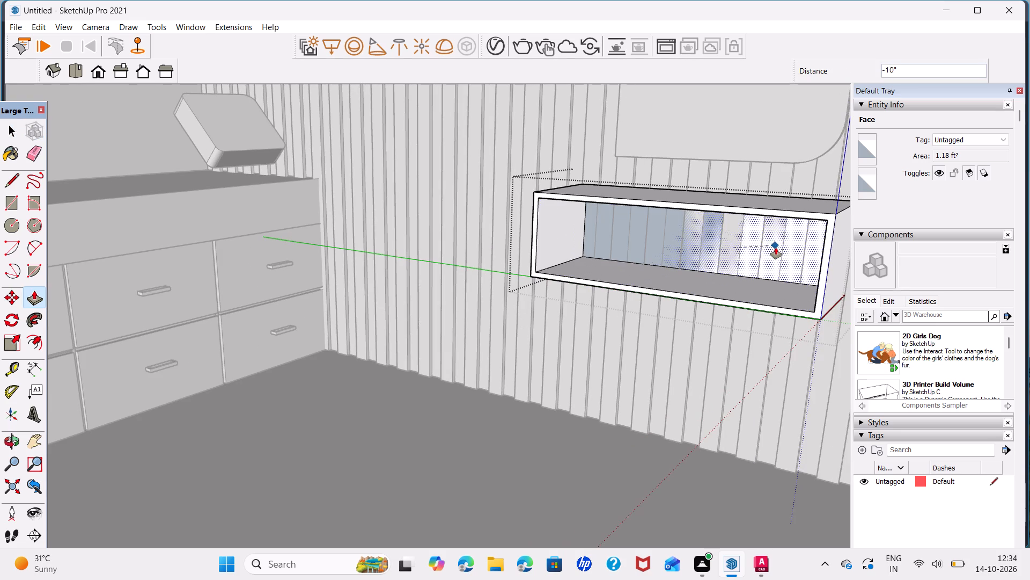
click(777, 250)
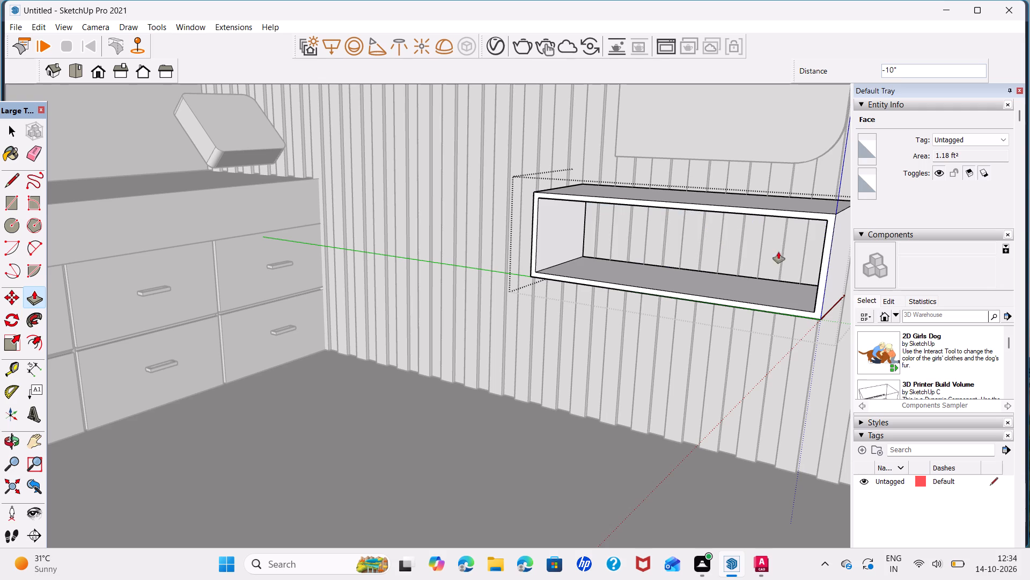
key(space)
Draw a rectangle about 2' 3/16" by 7" across the box's front opening, corner to corner.
scroll(628, 284, down, 4)
middle_drag(630, 284, 677, 285)
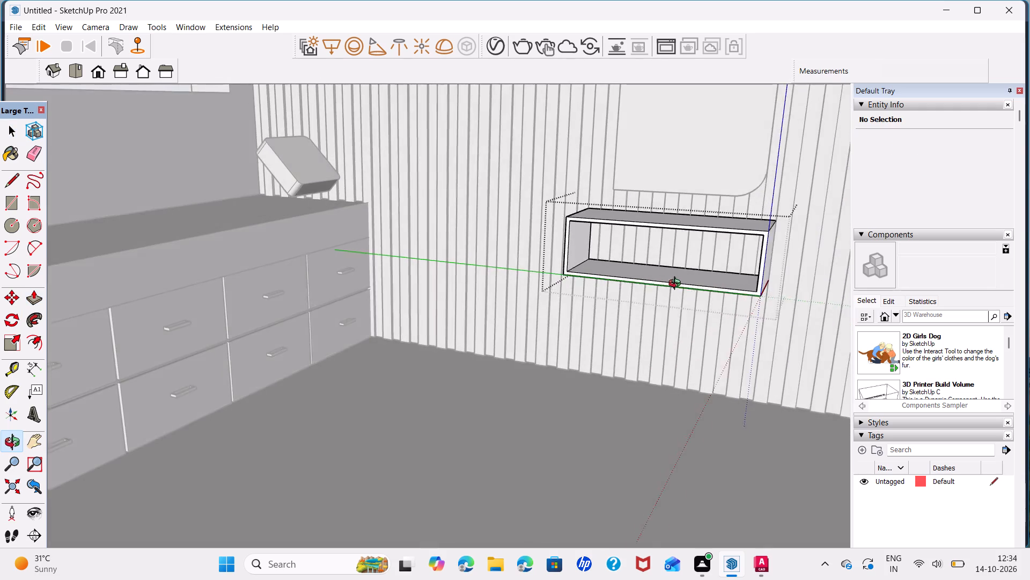
middle_drag(677, 285, 701, 283)
scroll(578, 221, up, 8)
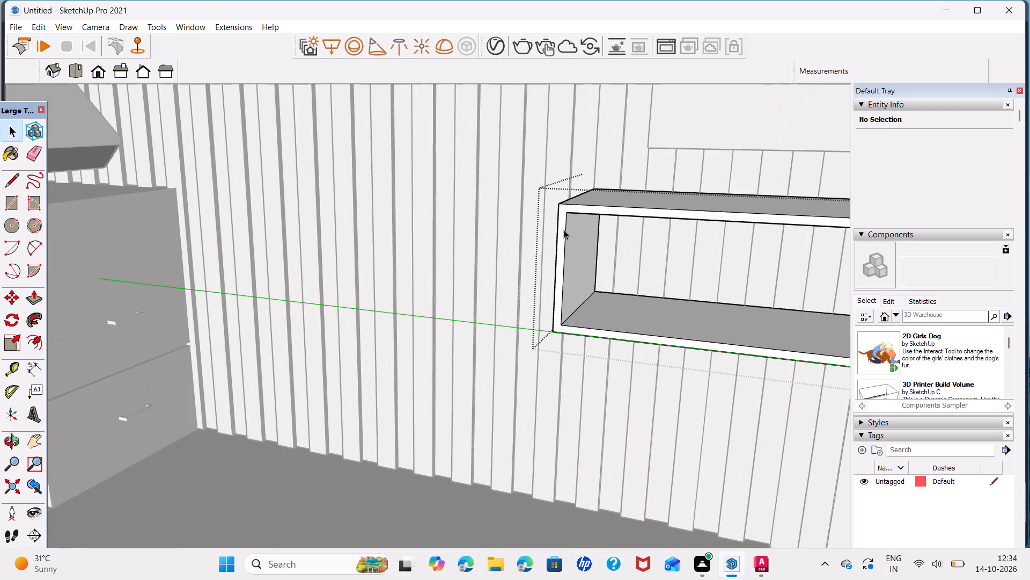
drag(564, 230, 571, 221)
key(r)
click(569, 214)
scroll(774, 310, down, 5)
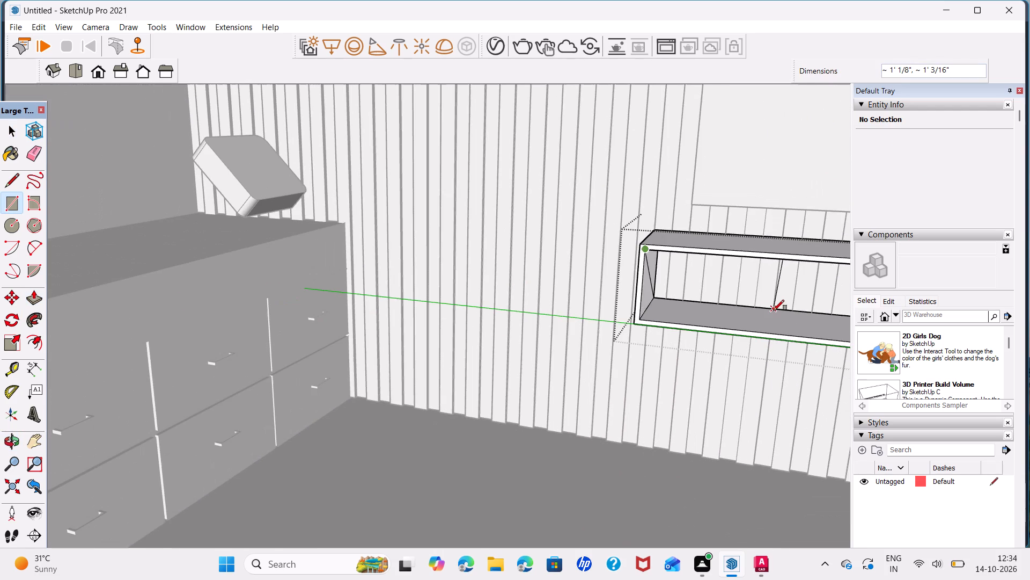
middle_drag(774, 310, 696, 286)
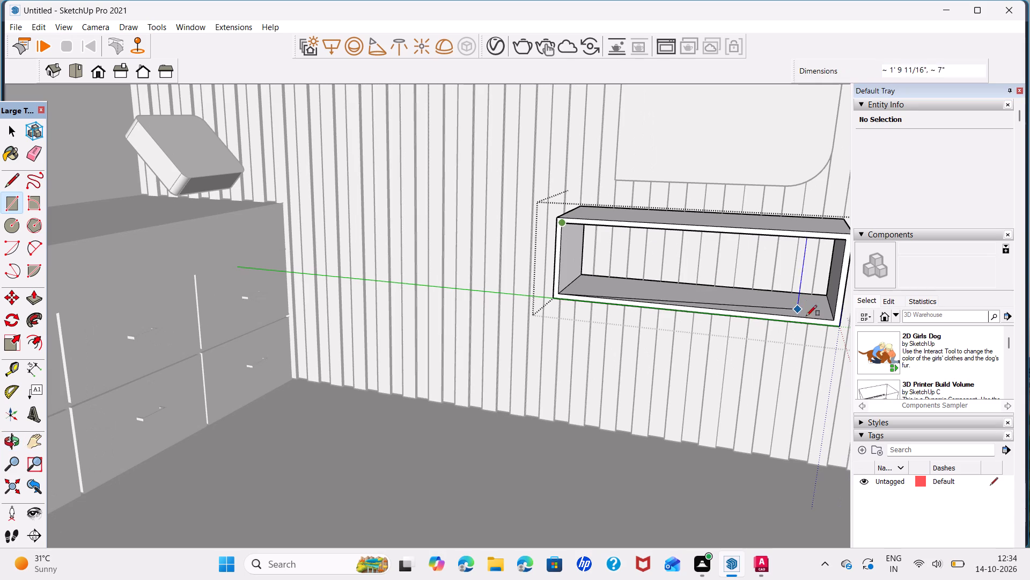
click(833, 321)
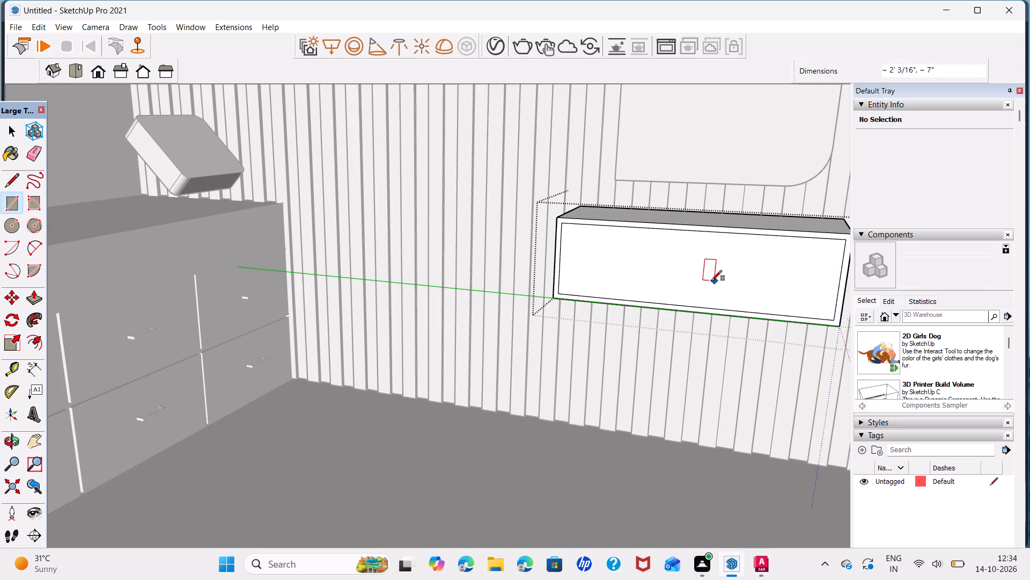
key(space)
Pull the new front panel out 0.2", and pull it a further 0.3".
click(711, 281)
key(p)
click(711, 281)
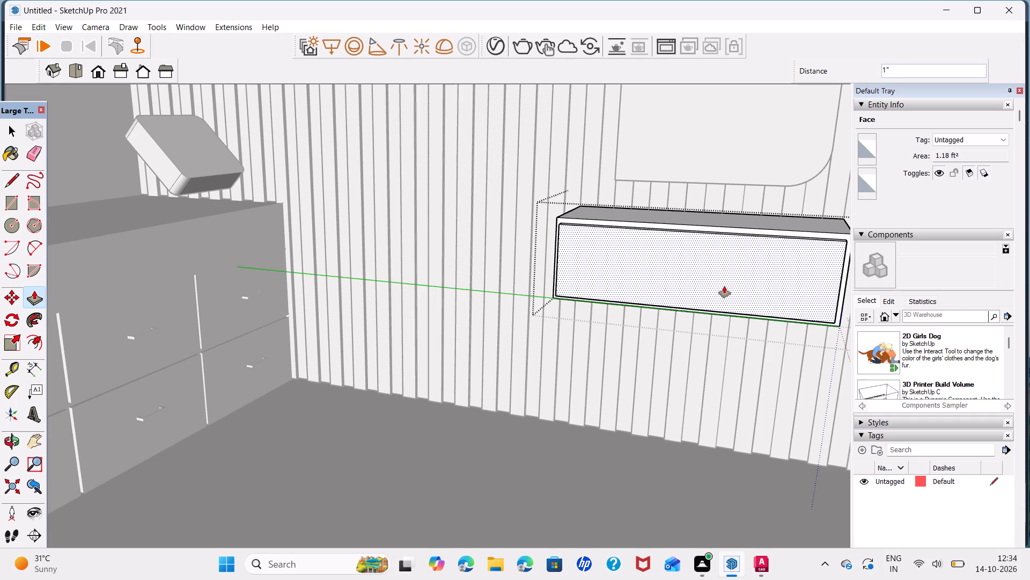
text(0.2)
key(Return)
click(724, 286)
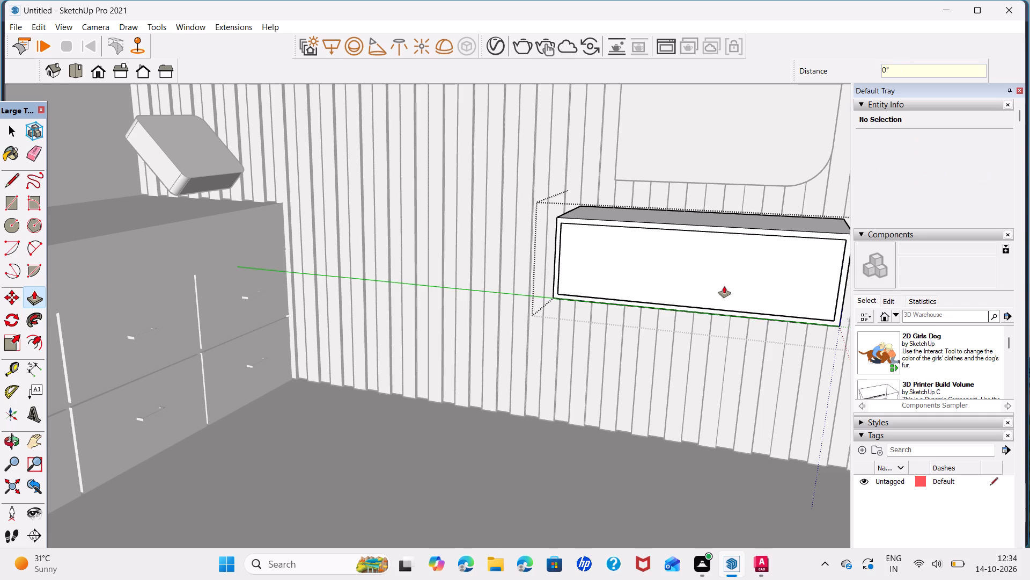
text(0.3)
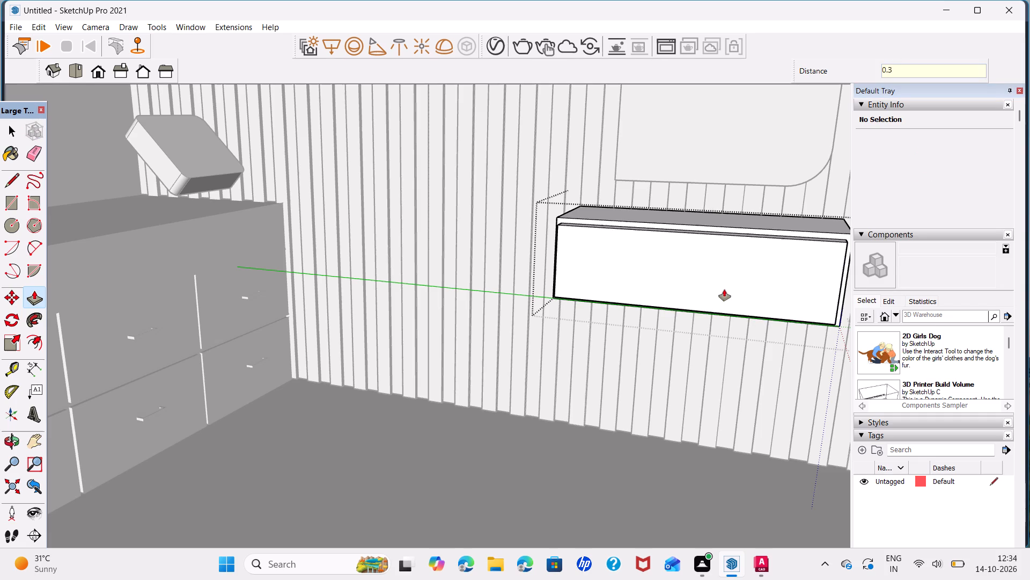
key(Return)
key(space)
Examine the box and its protruding front panel on the fluted wall from several angles.
scroll(717, 324, down, 4)
middle_drag(745, 335, 683, 318)
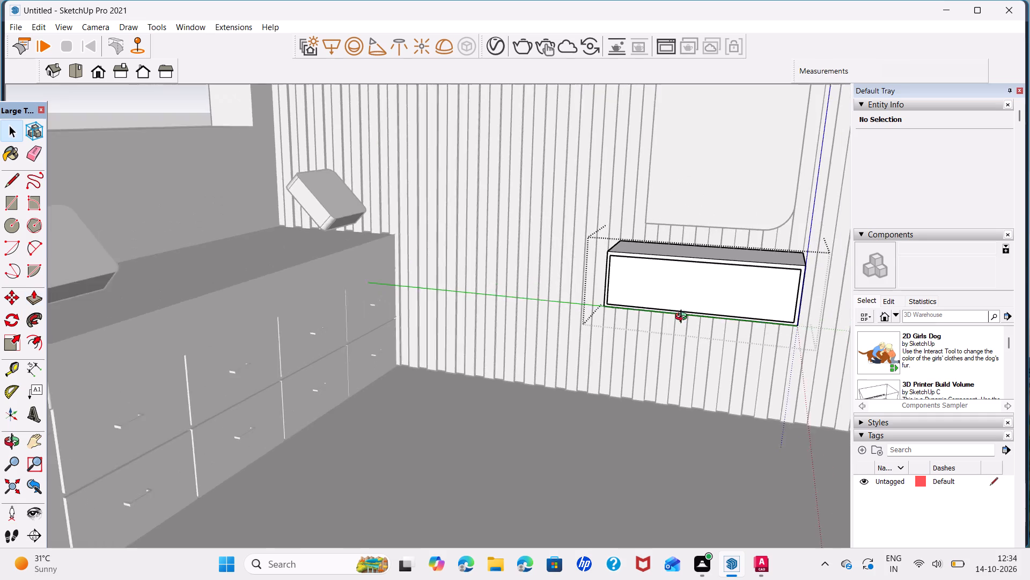
middle_drag(683, 318, 470, 279)
scroll(570, 316, down, 3)
middle_drag(586, 307, 599, 351)
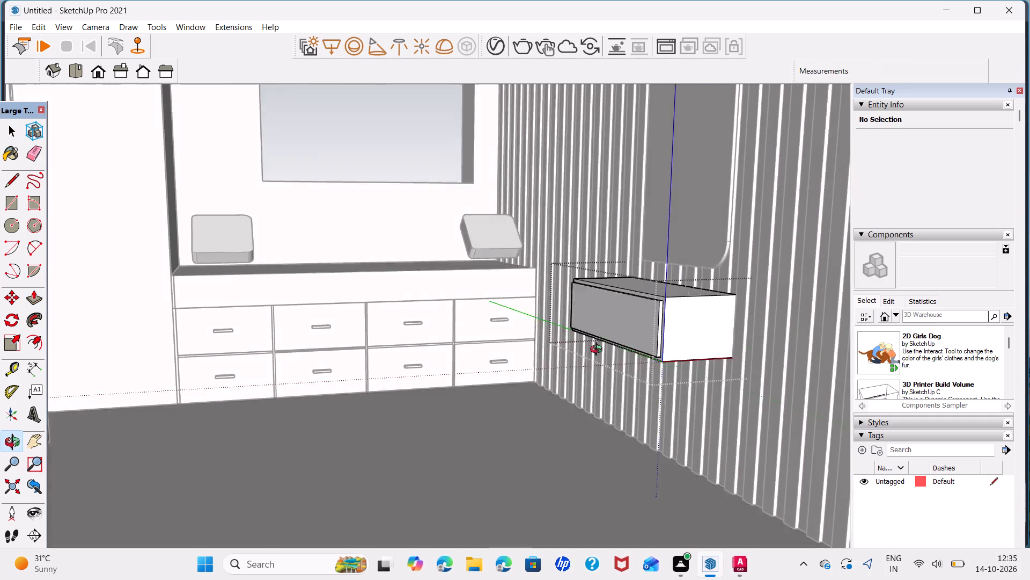
middle_drag(599, 351, 614, 390)
scroll(642, 383, up, 5)
middle_drag(641, 402, 896, 405)
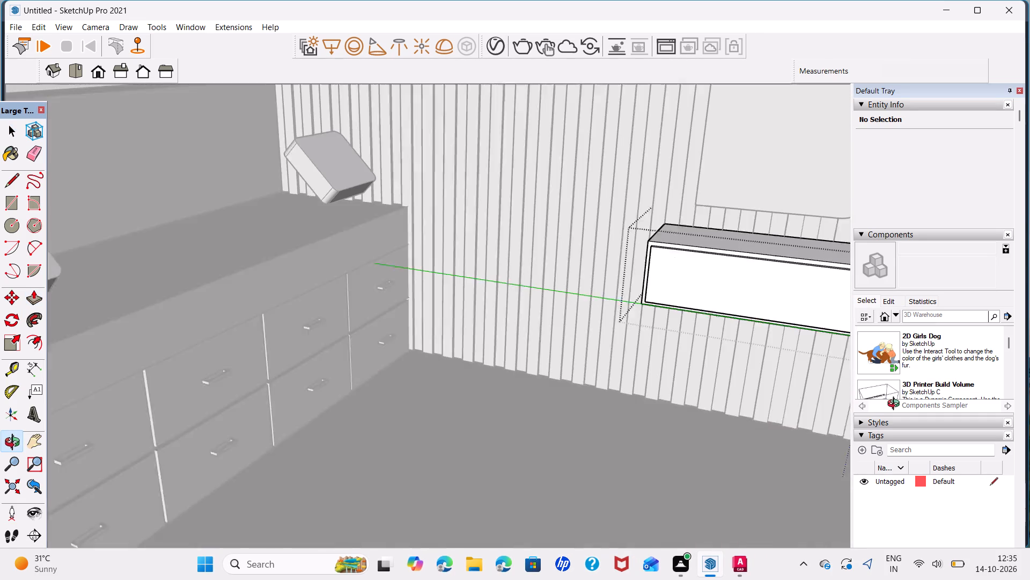
middle_drag(896, 405, 897, 405)
middle_drag(687, 296, 767, 288)
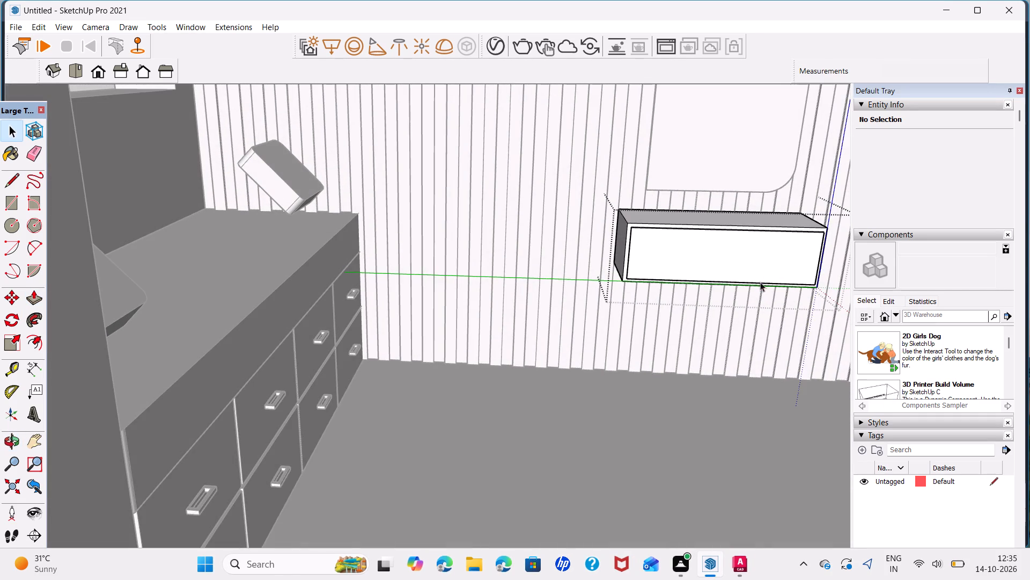
middle_drag(744, 266, 646, 258)
Pull the end face of the wall-mounted box outward about 1 7/16".
scroll(592, 248, up, 5)
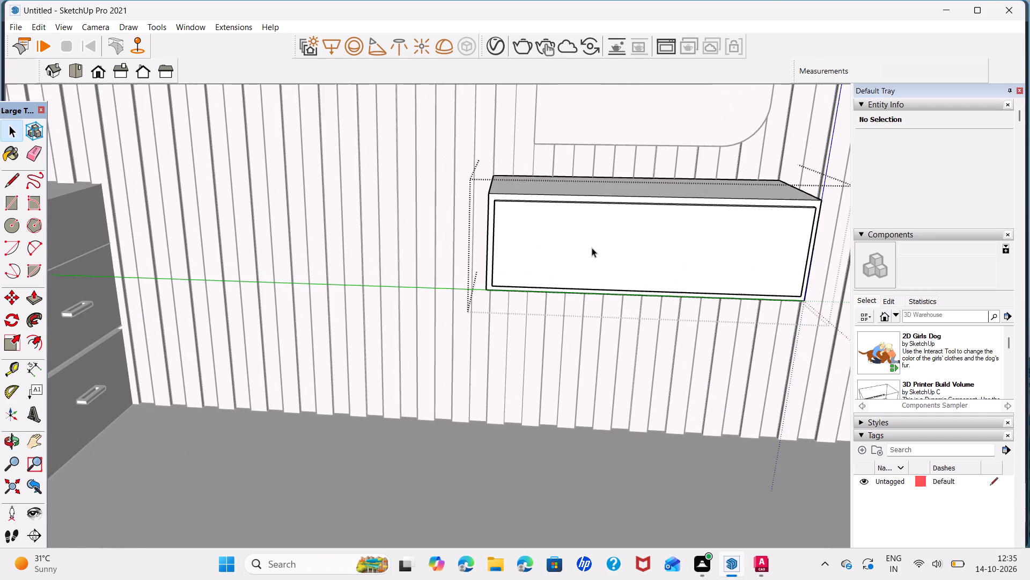
middle_drag(720, 245, 378, 207)
click(582, 282)
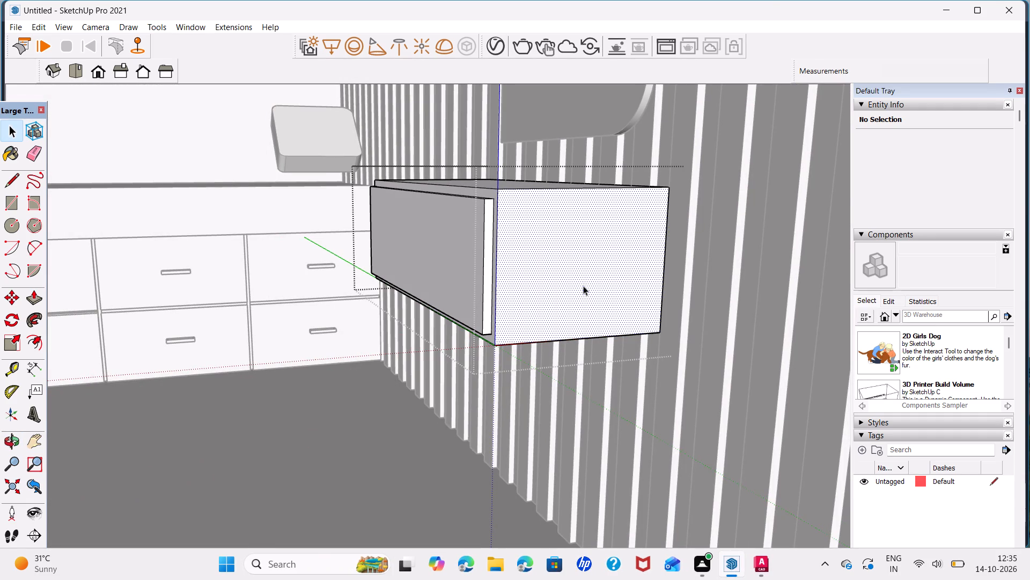
key(p)
click(583, 286)
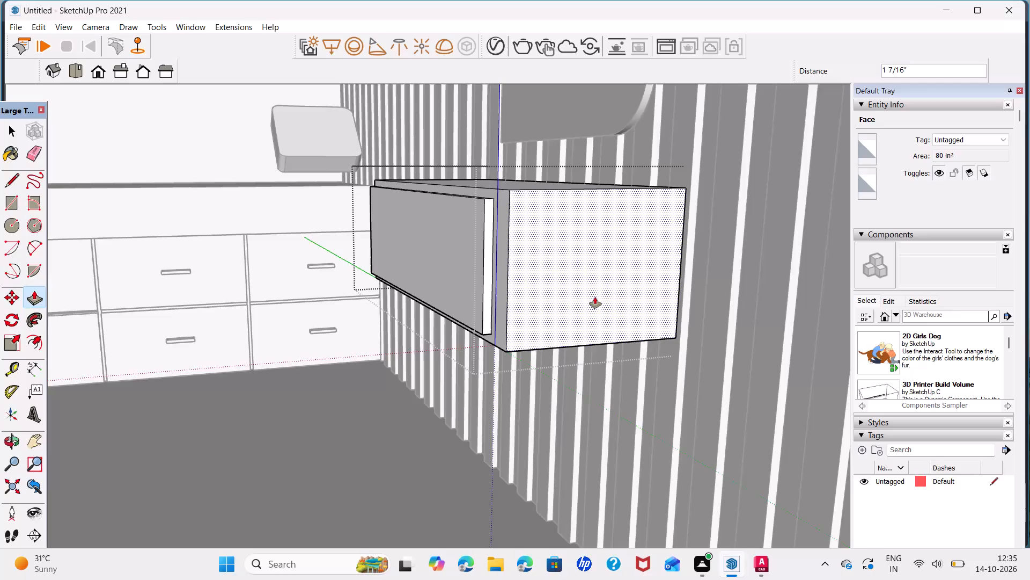
key(space)
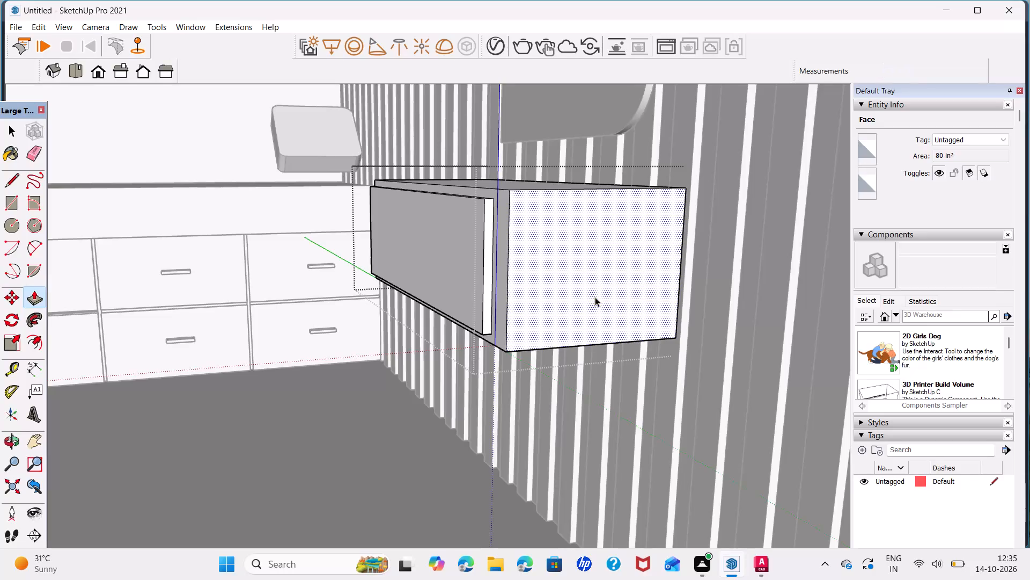
Examine the box and panel on the fluted wall in the context of the whole bedroom.
scroll(659, 320, down, 6)
scroll(563, 374, down, 13)
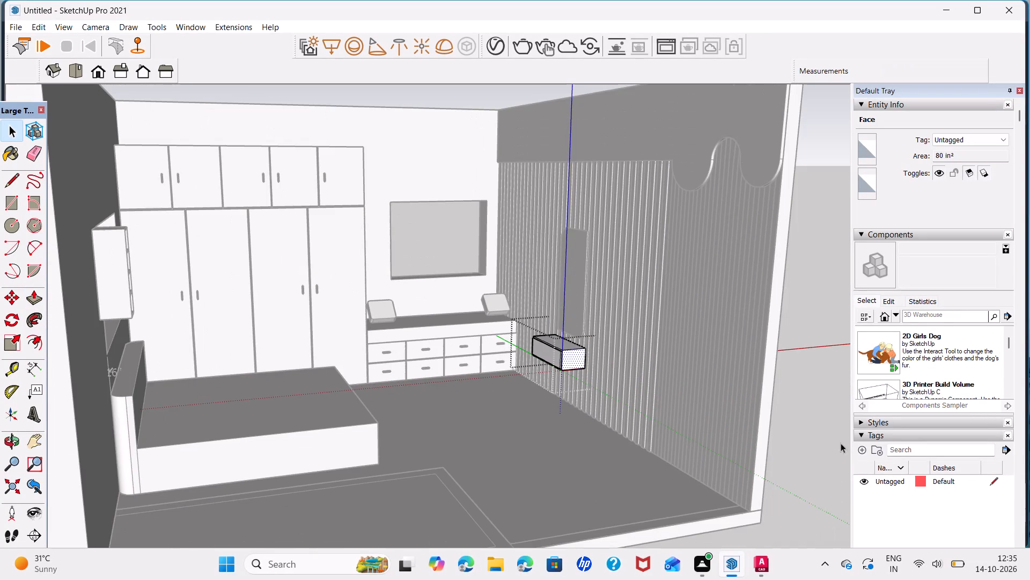
click(827, 429)
middle_drag(569, 395, 663, 444)
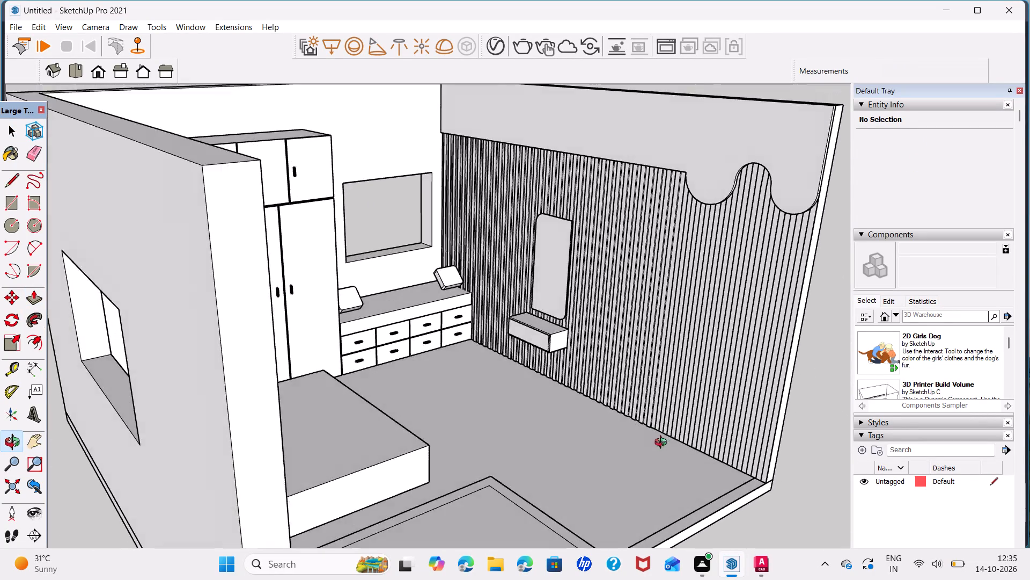
middle_drag(663, 444, 689, 487)
scroll(481, 342, up, 4)
middle_drag(539, 378, 646, 372)
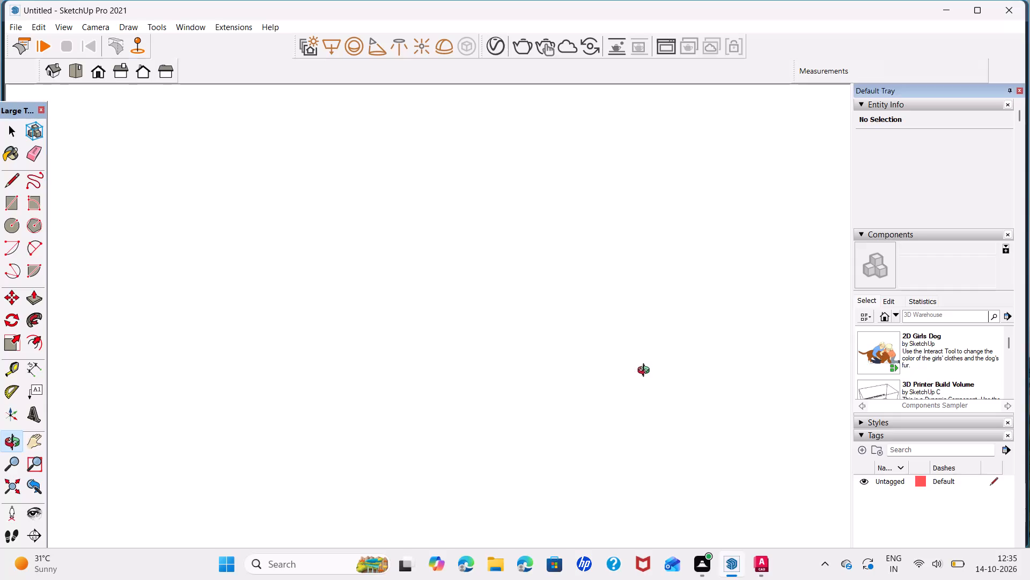
middle_drag(646, 372, 375, 329)
scroll(486, 393, up, 2)
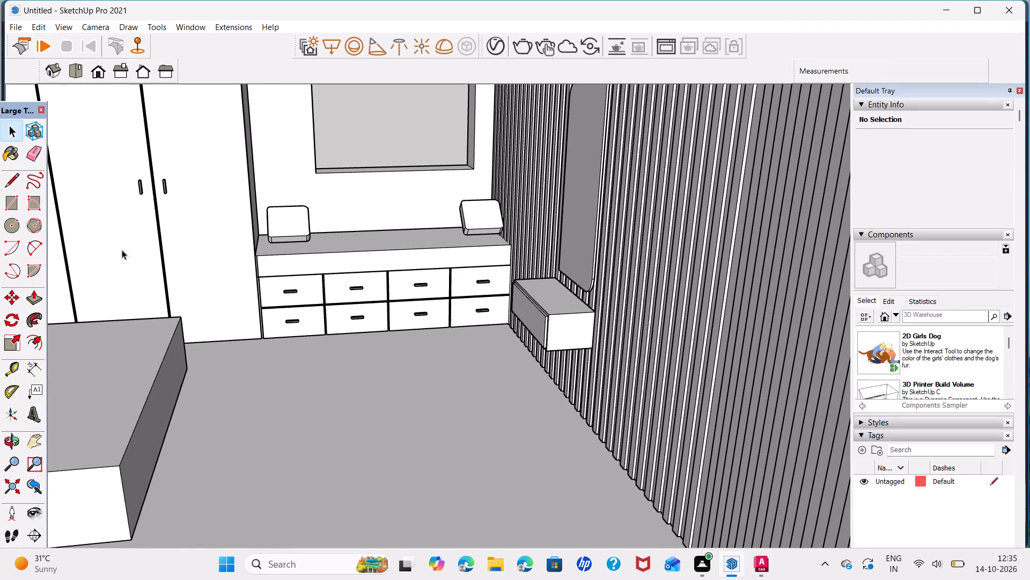
Draw a circle of about 7 3/4" radius on the floor near the wall-mounted box.
click(10, 229)
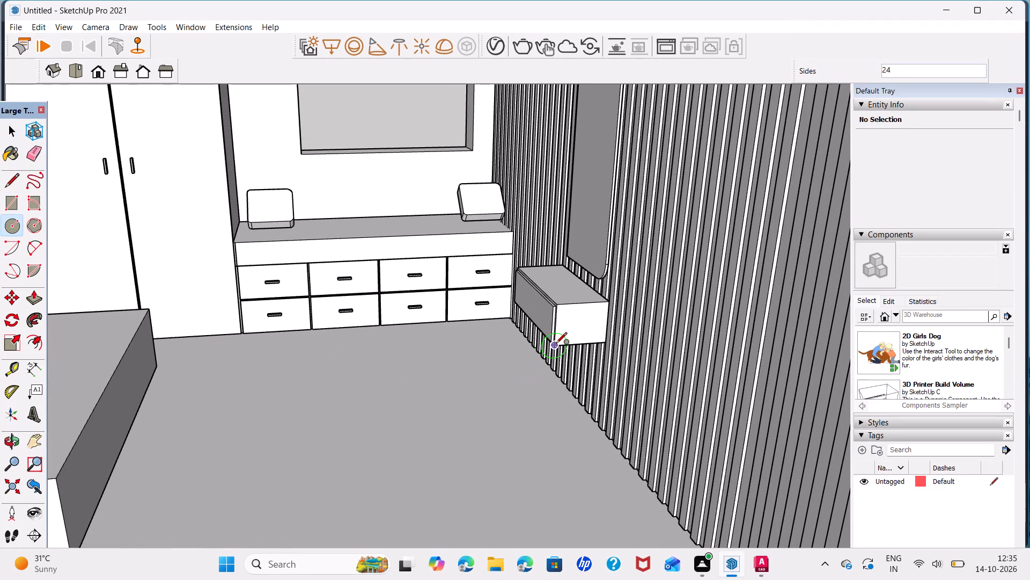
click(550, 429)
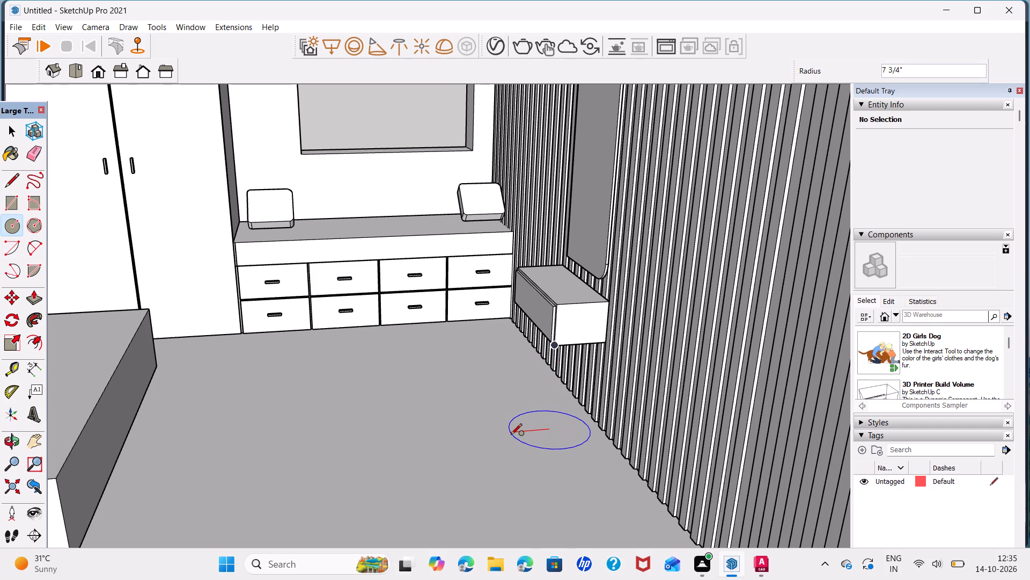
click(511, 436)
key(space)
Set the floor circle's segments to 300.
click(563, 448)
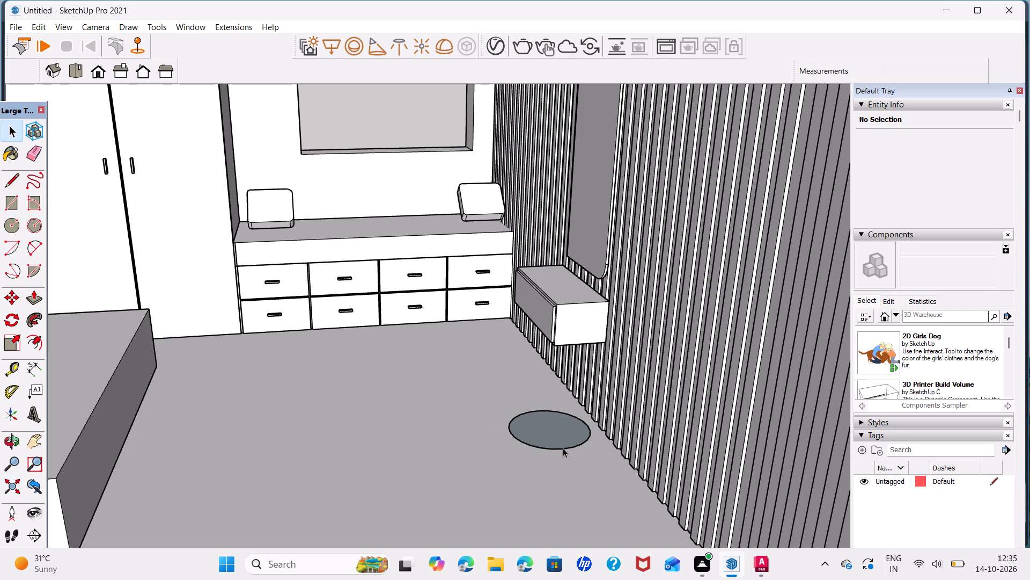
scroll(566, 448, up, 6)
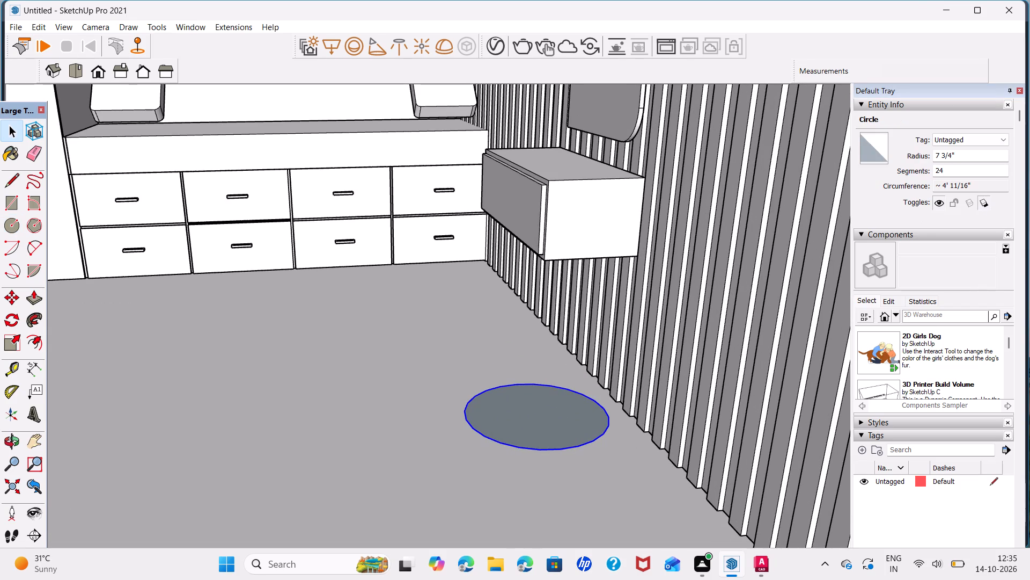
click(992, 175)
key(BackSpace)
key(BackSpace)
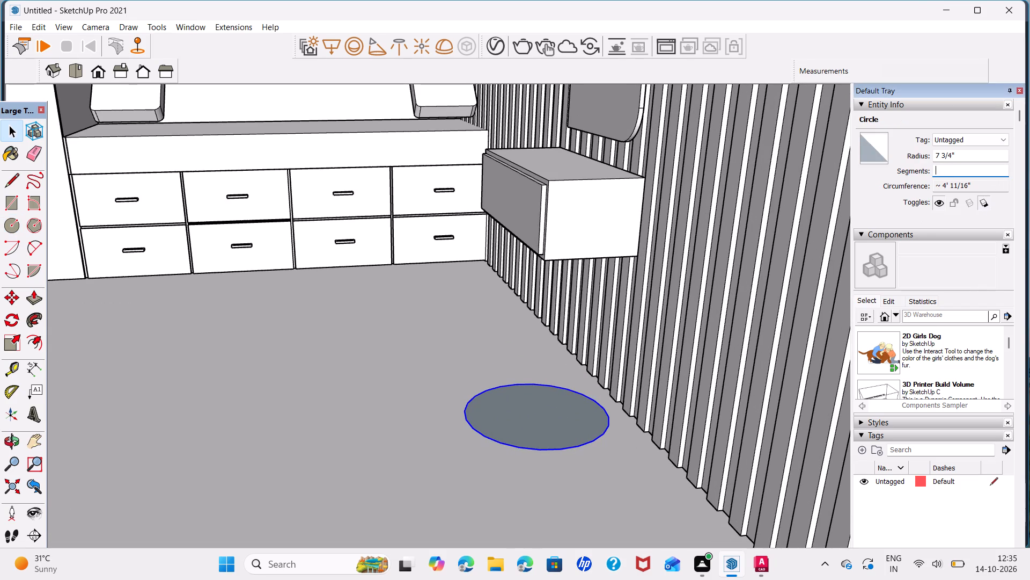
text(300)
key(Return)
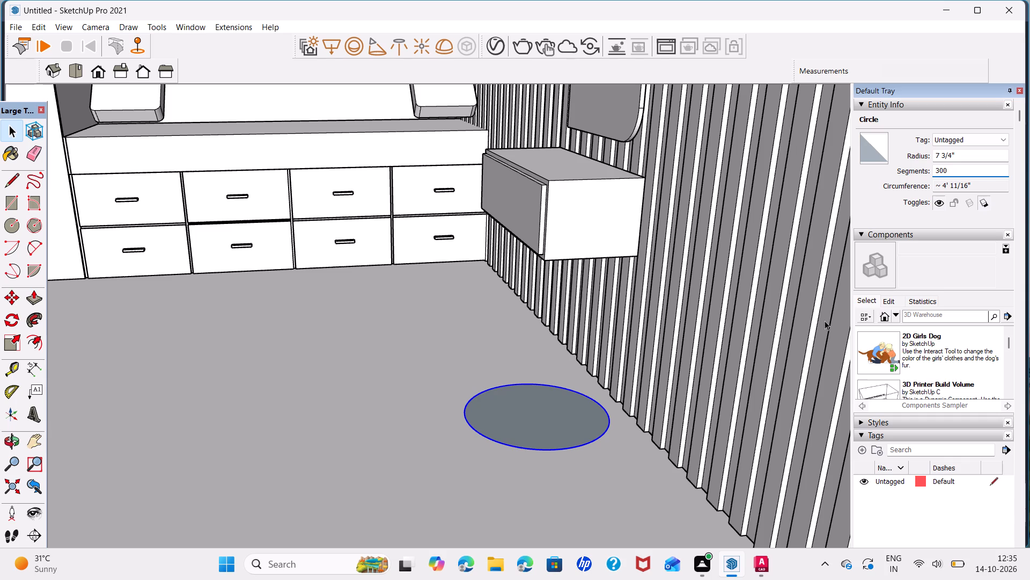
Pull the circular face up 1'6" into a cylindrical stool.
key(p)
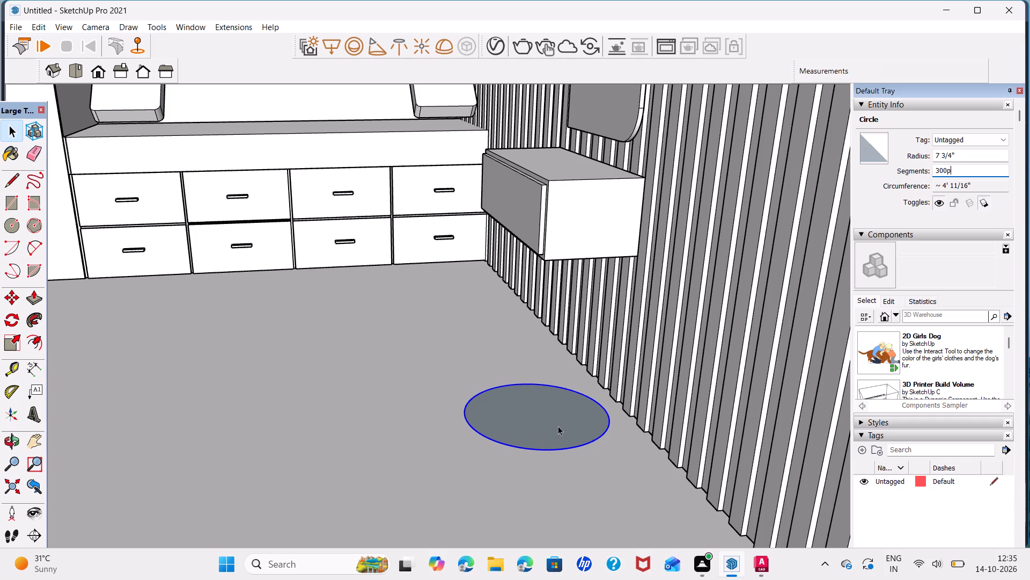
click(560, 426)
key(p)
click(563, 418)
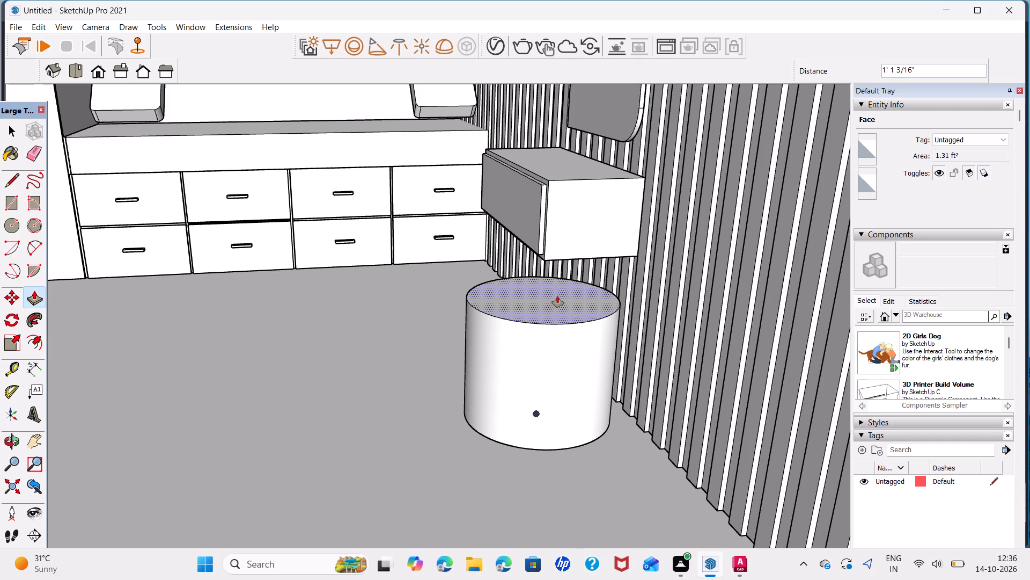
key(1)
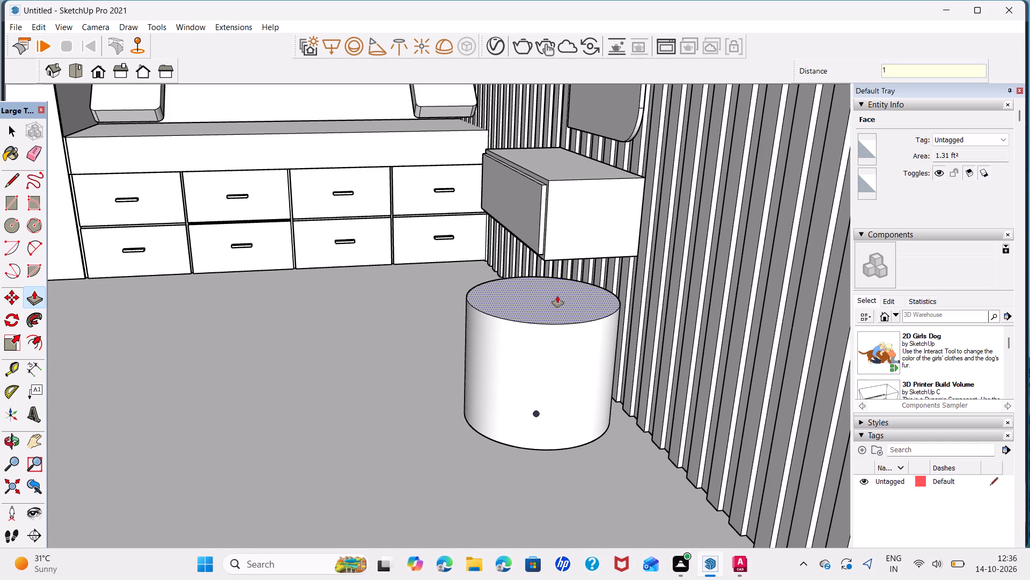
text('6)
key(Return)
key(space)
Make the whole cylinder a group.
scroll(557, 296, down, 4)
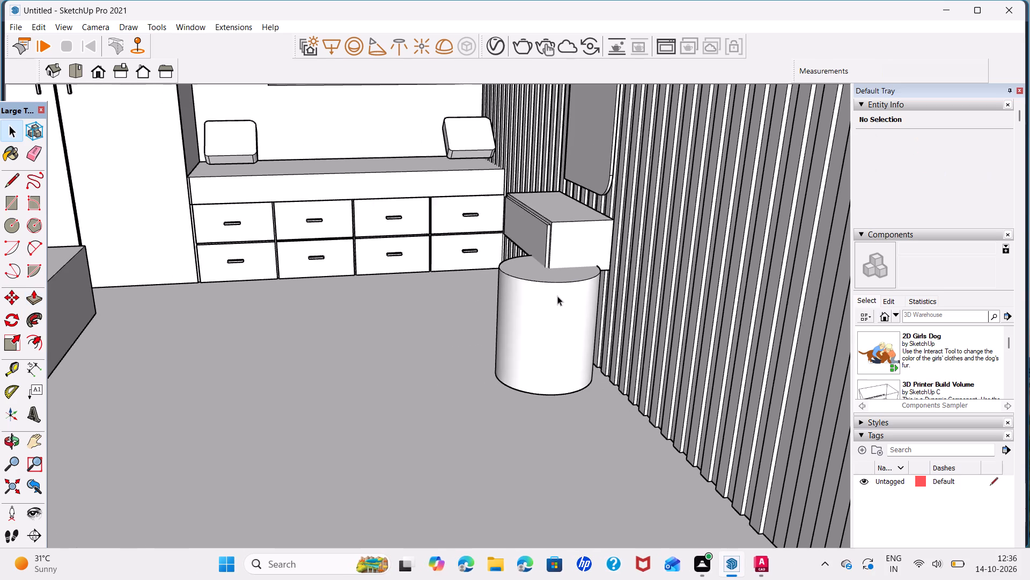
scroll(557, 296, down, 2)
triple_click(548, 334)
right_click(548, 334)
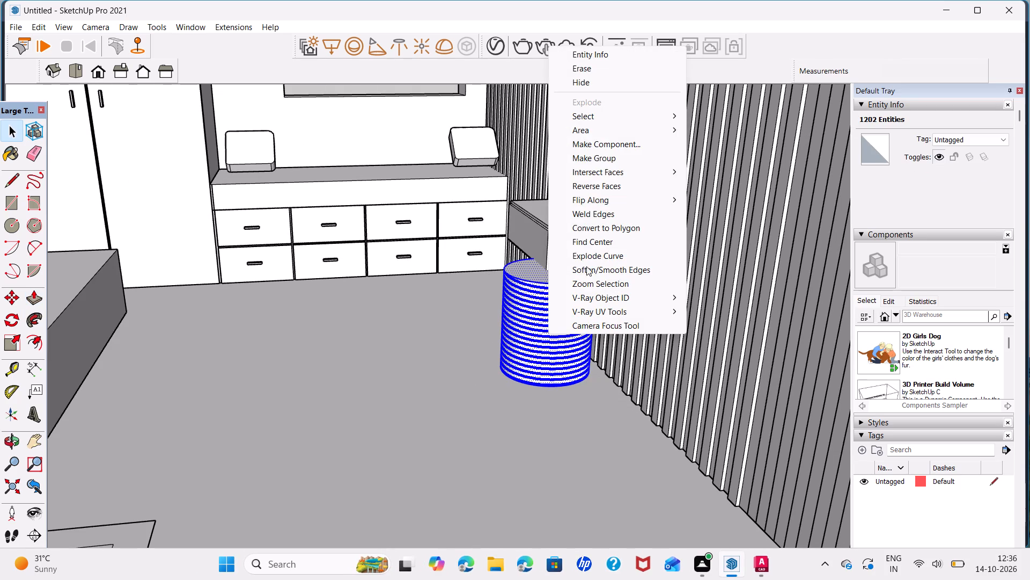
click(613, 158)
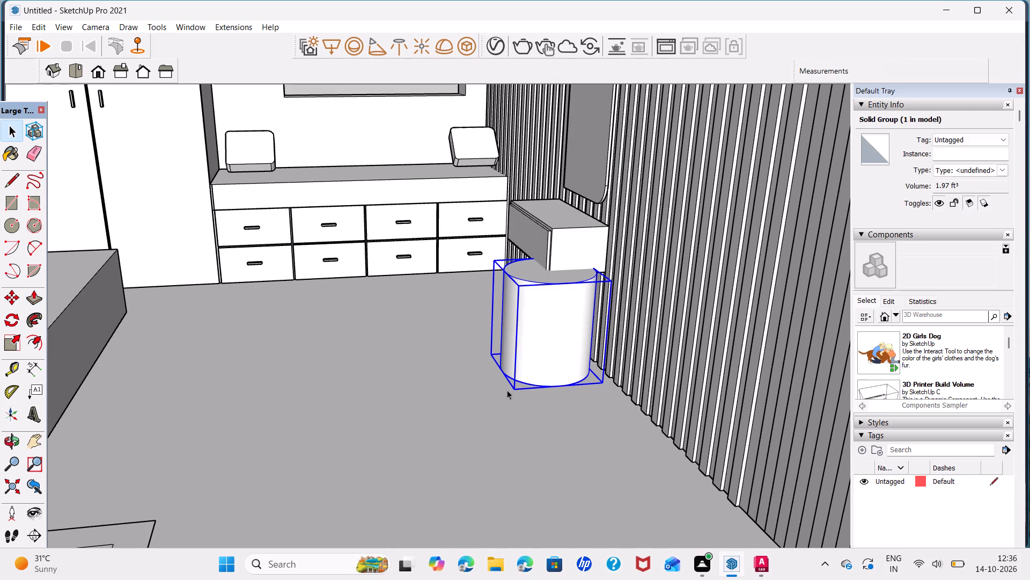
Move the cylinder group about 11 11/16" away from the fluted wall and about 1' 7/16" along it towards the drawer unit.
key(m)
click(515, 391)
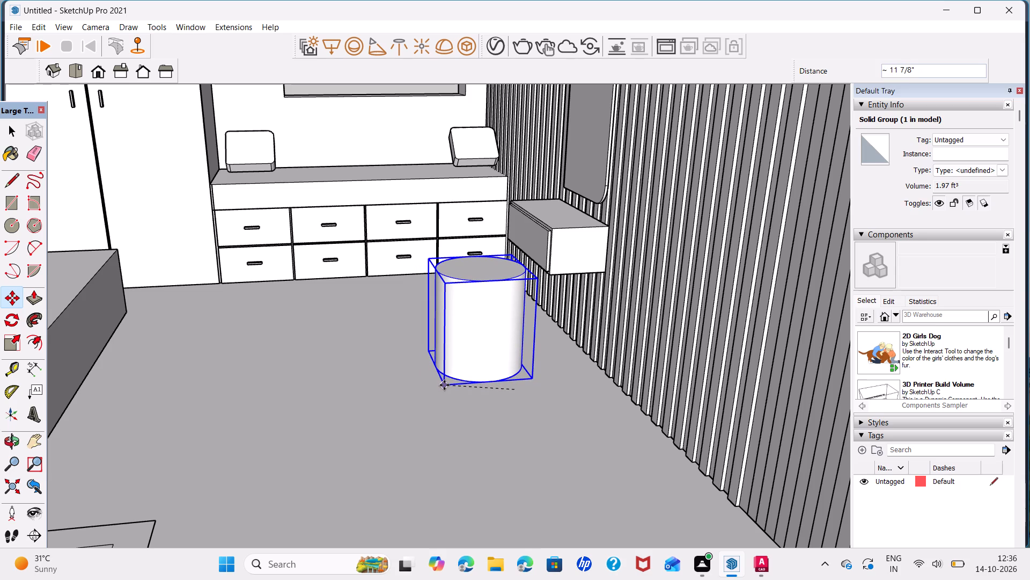
click(445, 388)
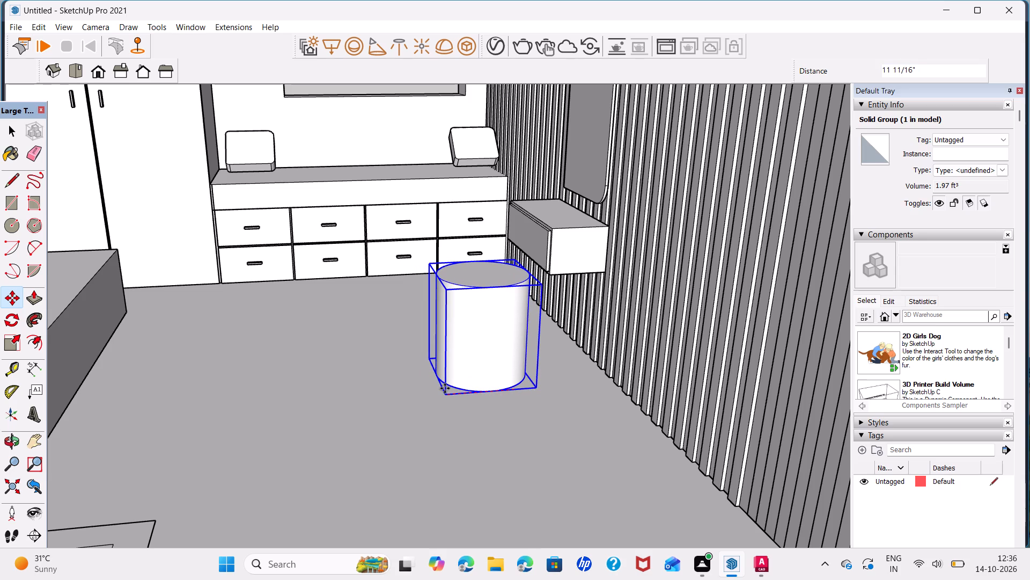
middle_drag(442, 385, 775, 475)
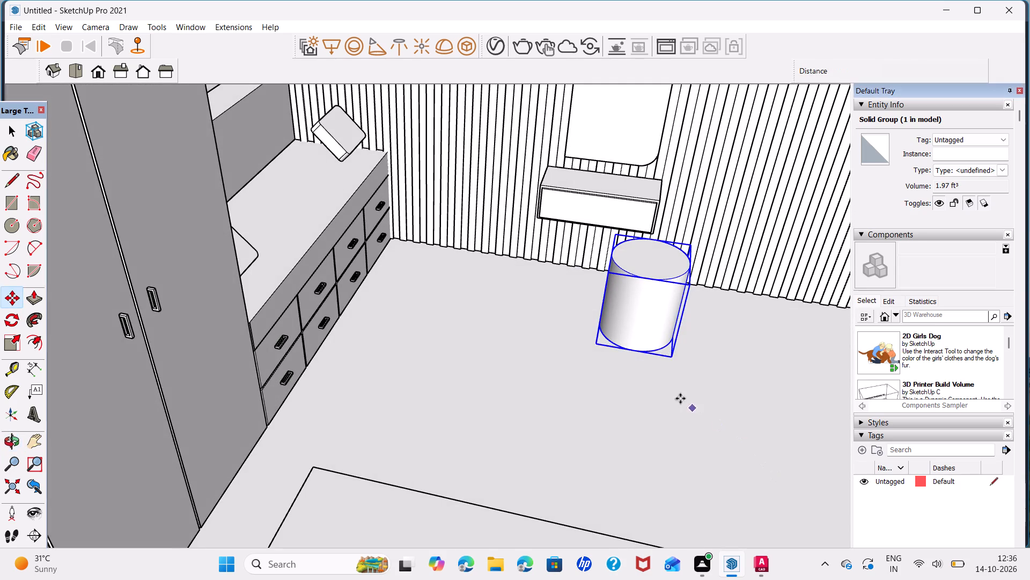
click(595, 344)
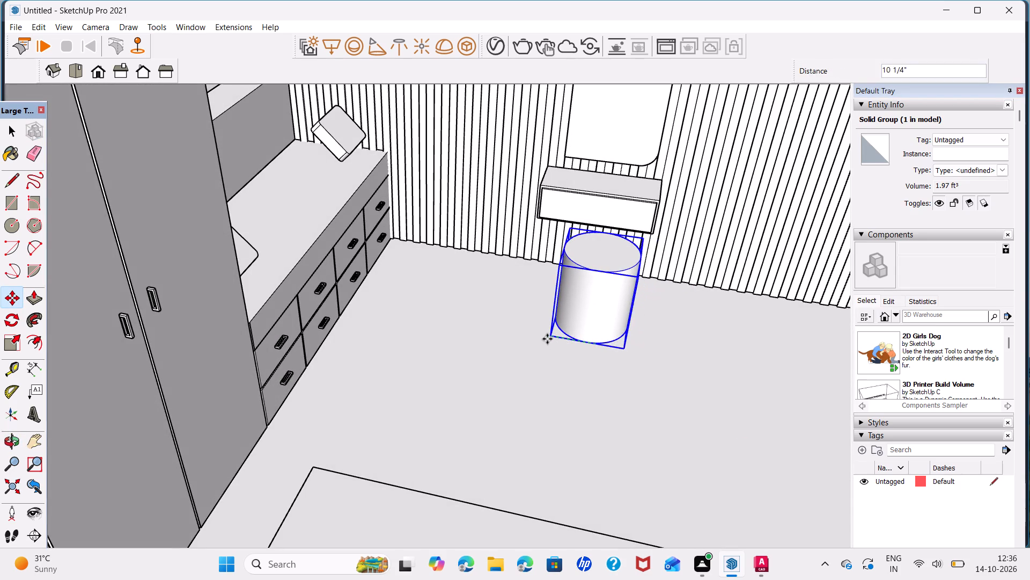
click(537, 338)
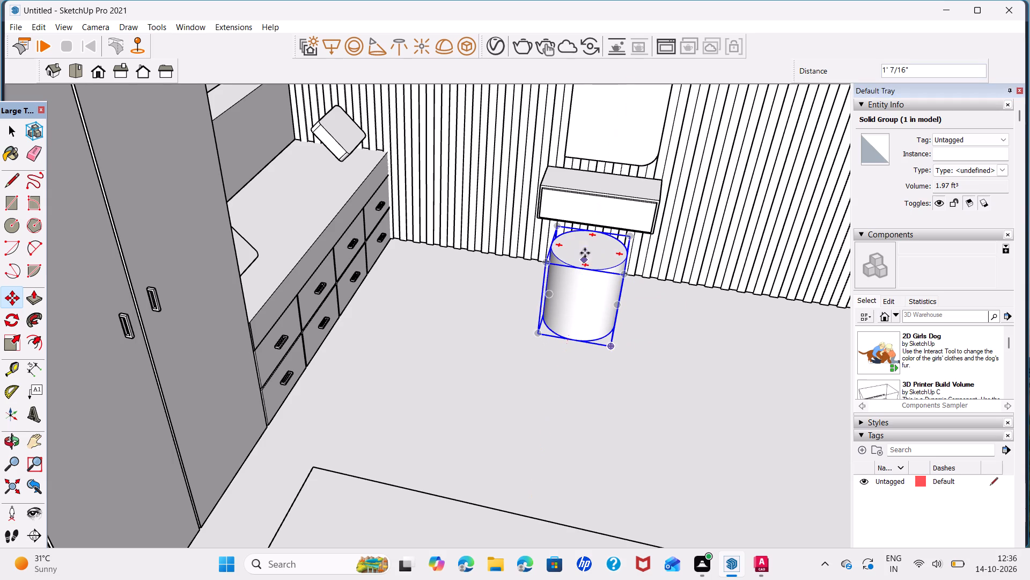
key(space)
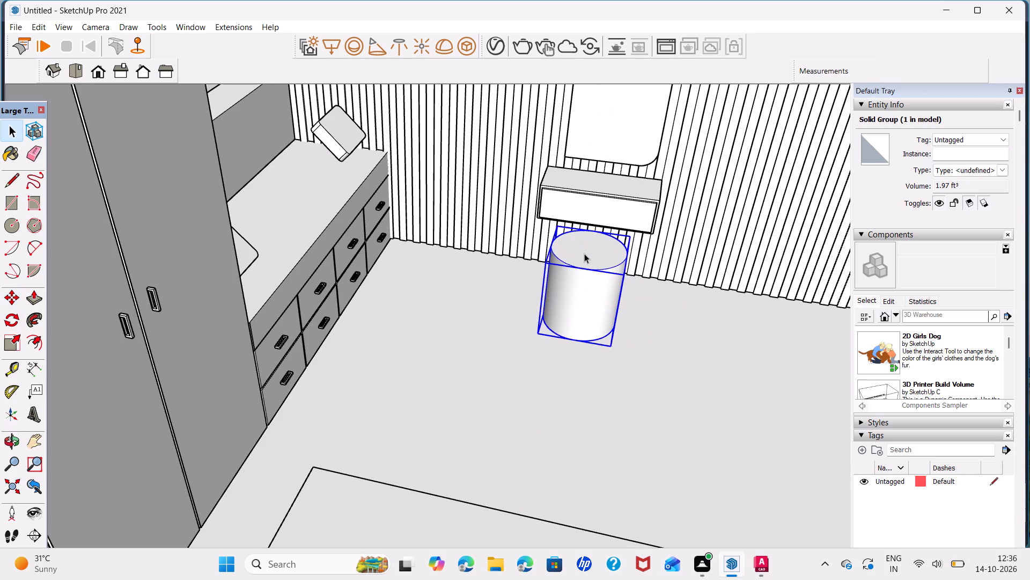
Draw a short line about 2 11/16" long from the centre of the cylinder's top face.
middle_drag(584, 253, 571, 361)
scroll(571, 361, up, 4)
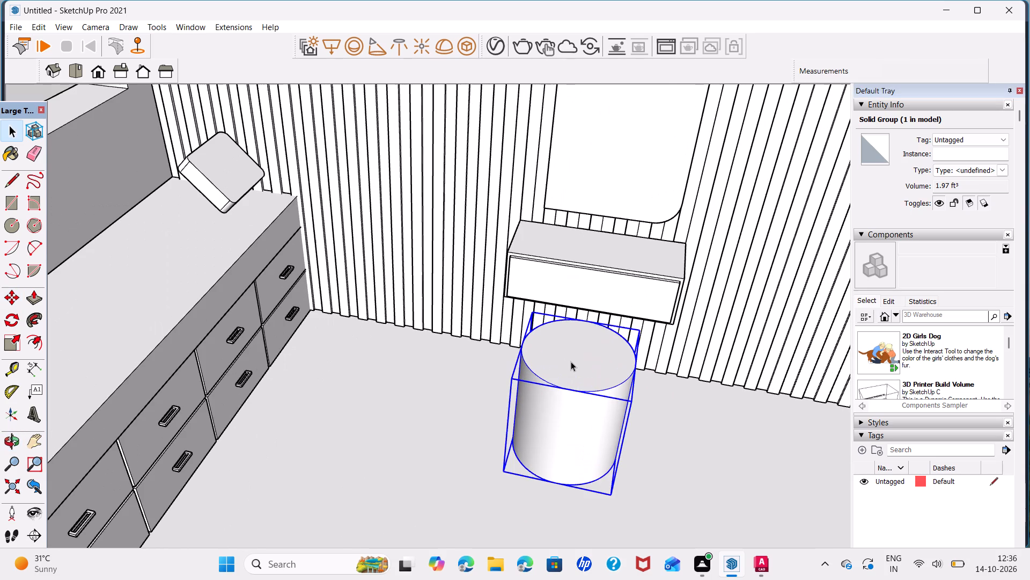
key(space)
click(415, 324)
click(374, 431)
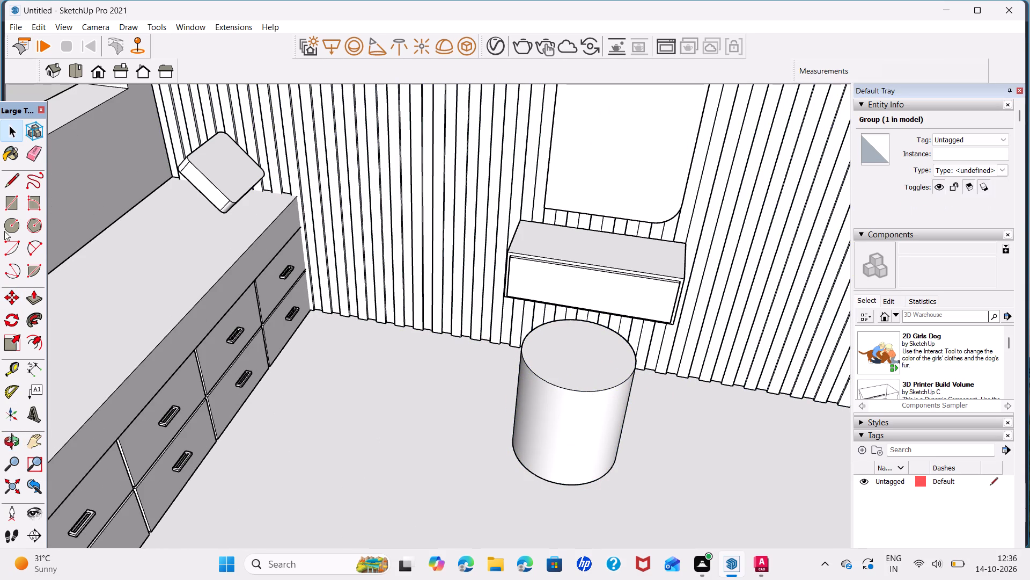
click(9, 224)
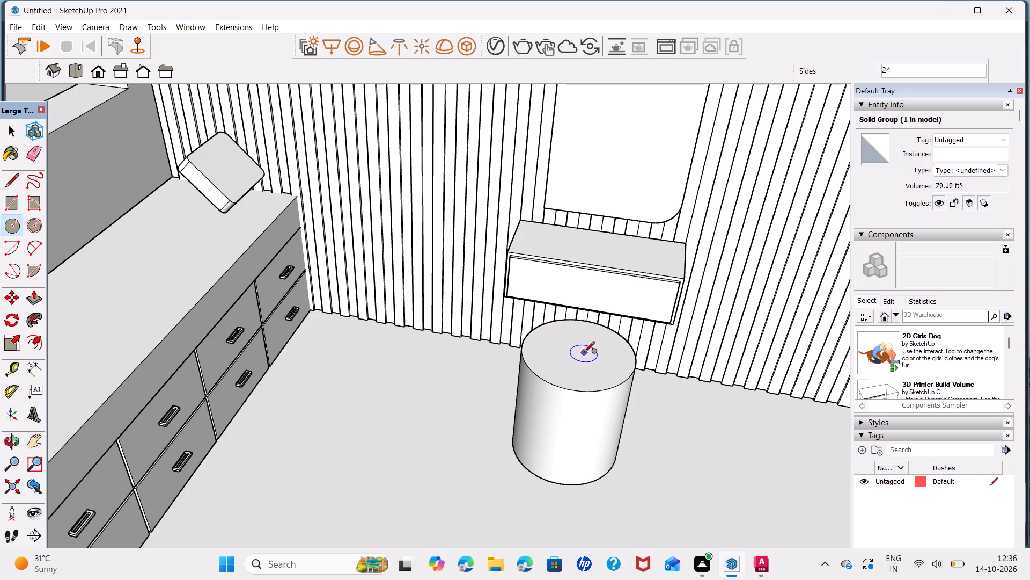
key(space)
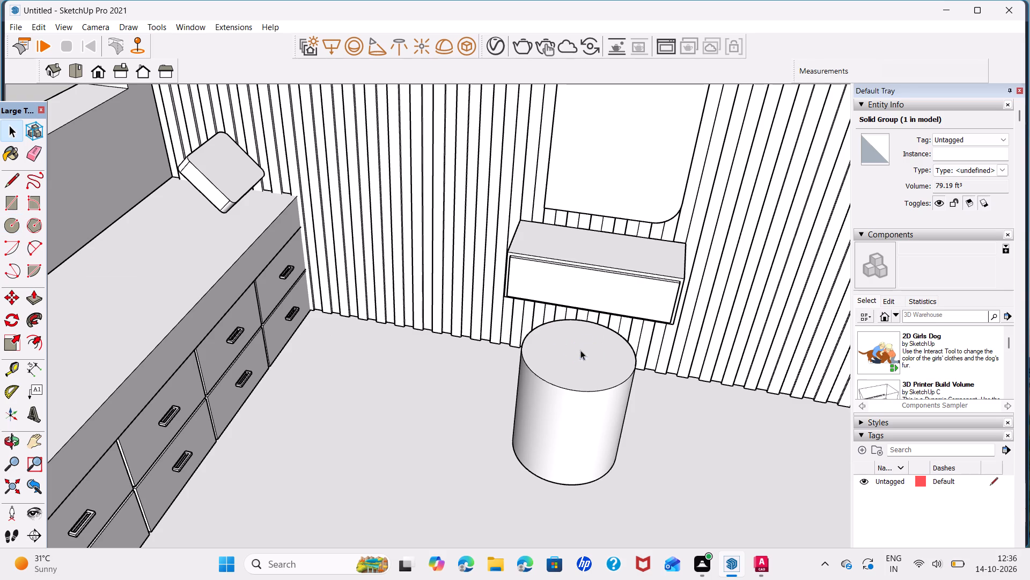
key(l)
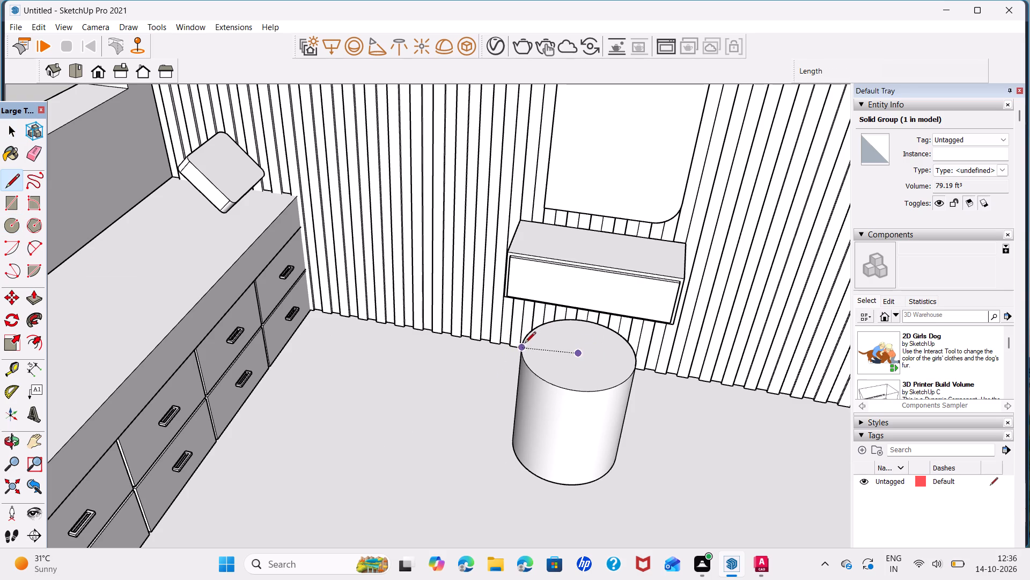
click(579, 351)
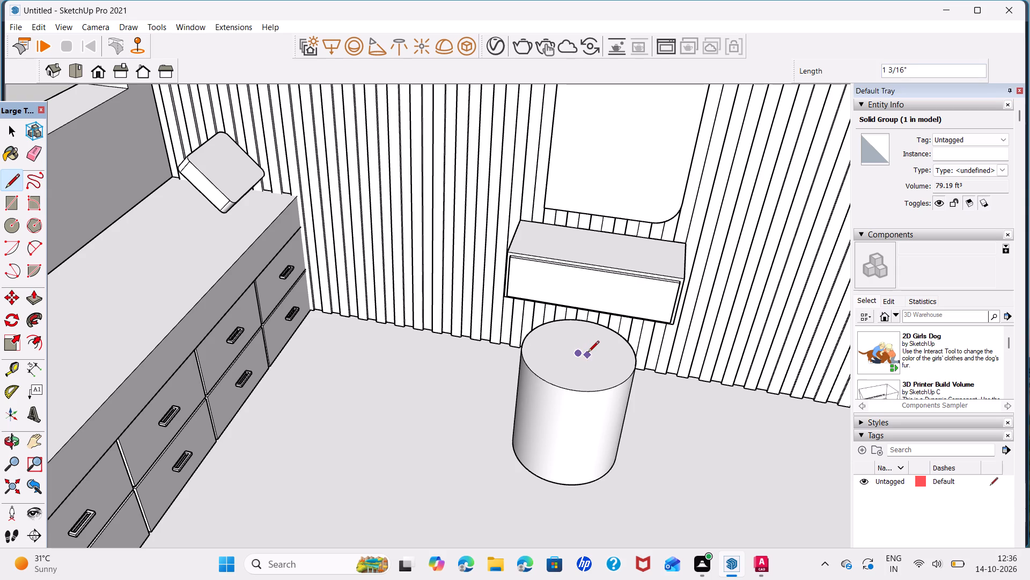
click(595, 371)
key(space)
Draw a circle of 9" radius centred on the cylindrical stool's top face.
click(8, 227)
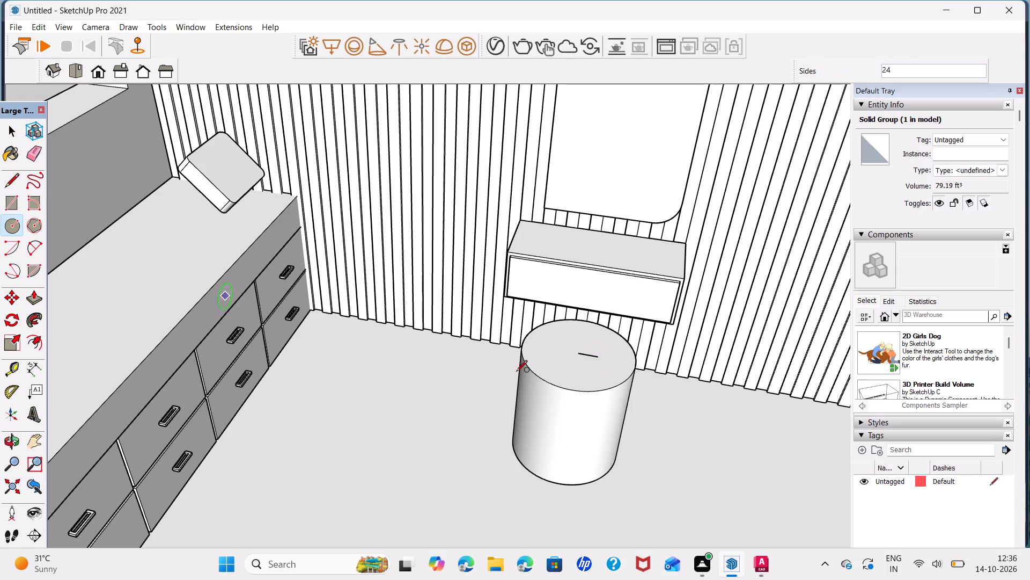
click(584, 354)
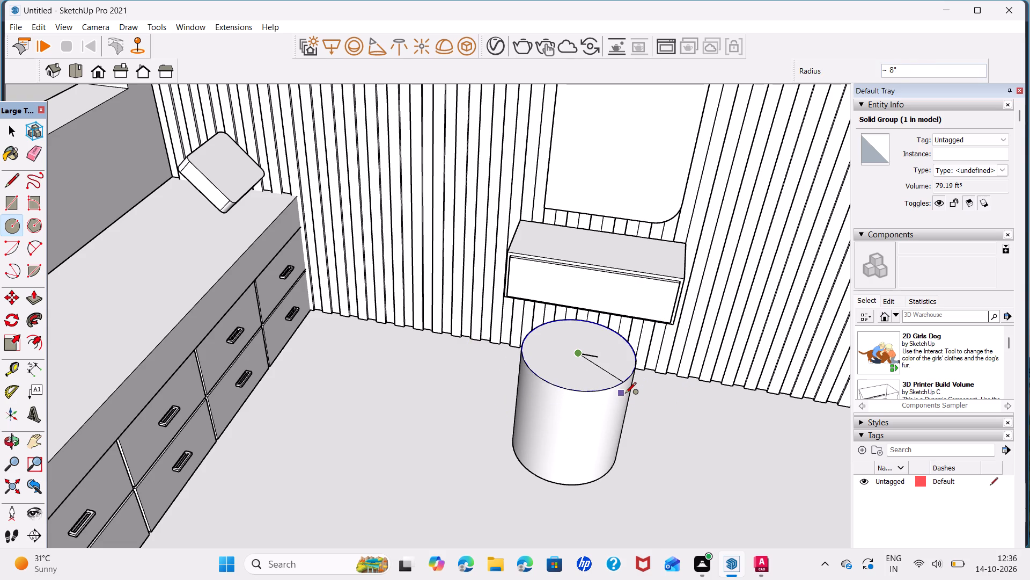
scroll(623, 395, up, 2)
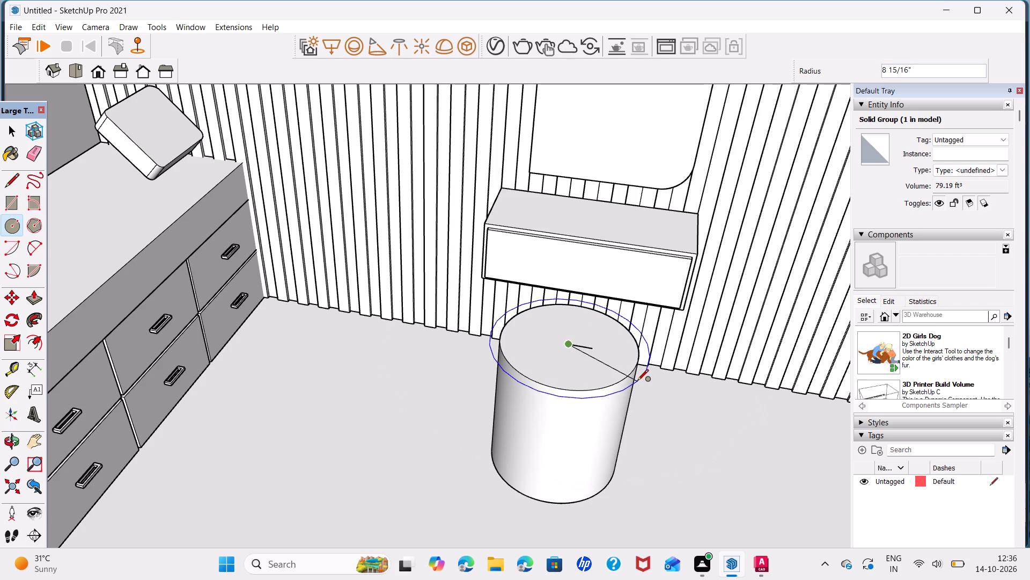
key(9)
key(Return)
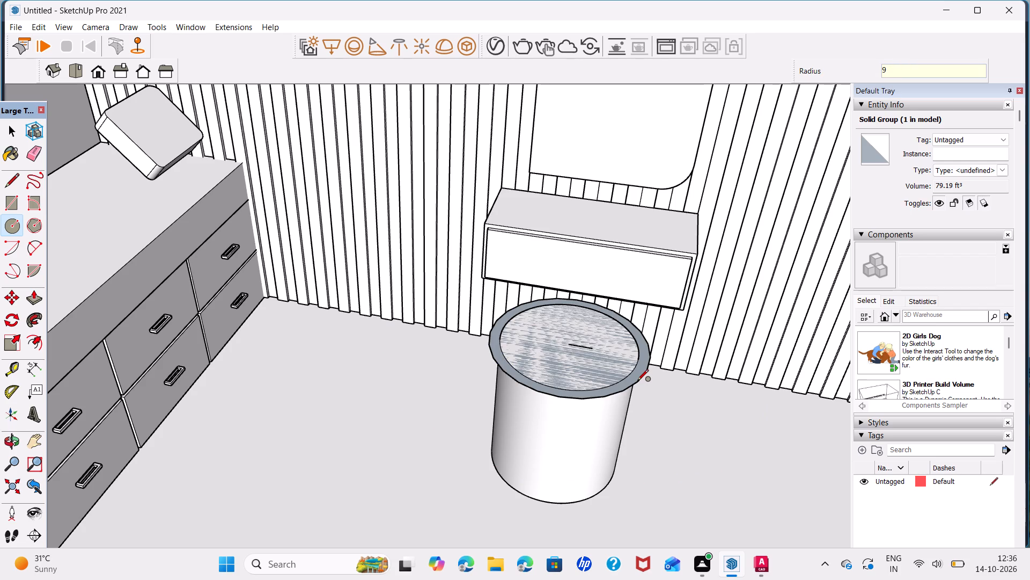
Delete the short centre line on the stool's top face.
key(space)
click(578, 348)
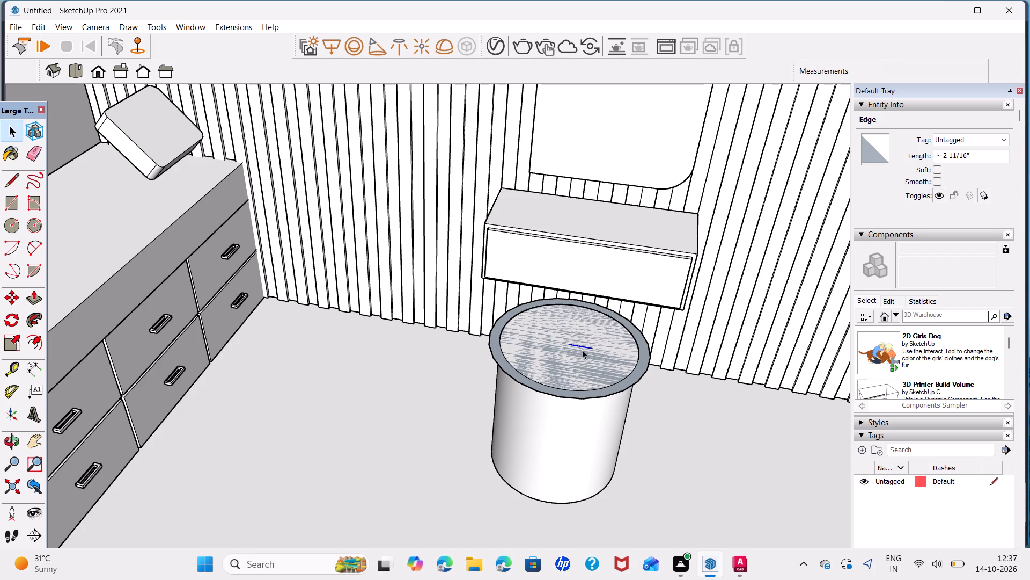
key(Delete)
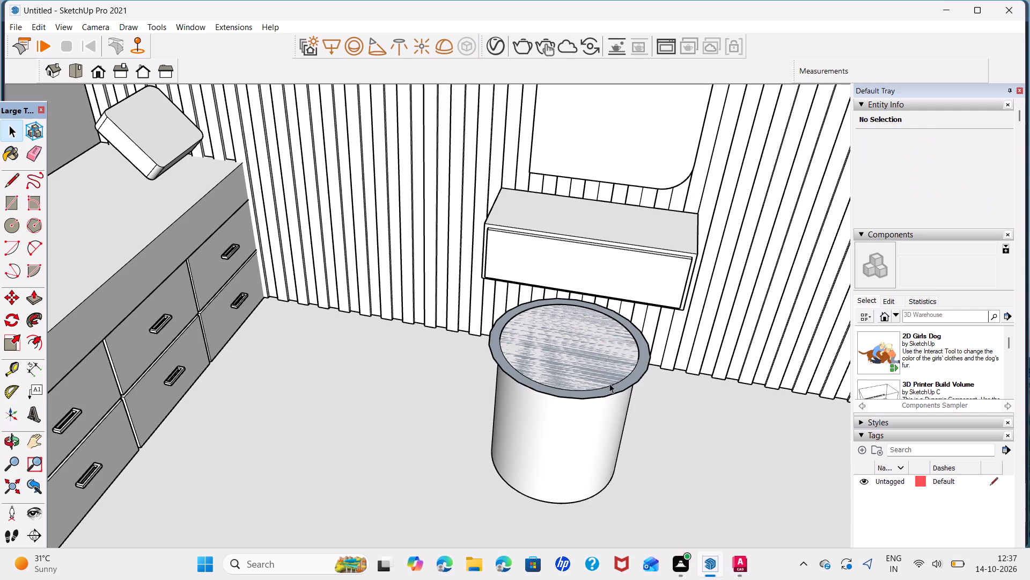
Set the new circle on top of the stool to 400 segments.
click(628, 389)
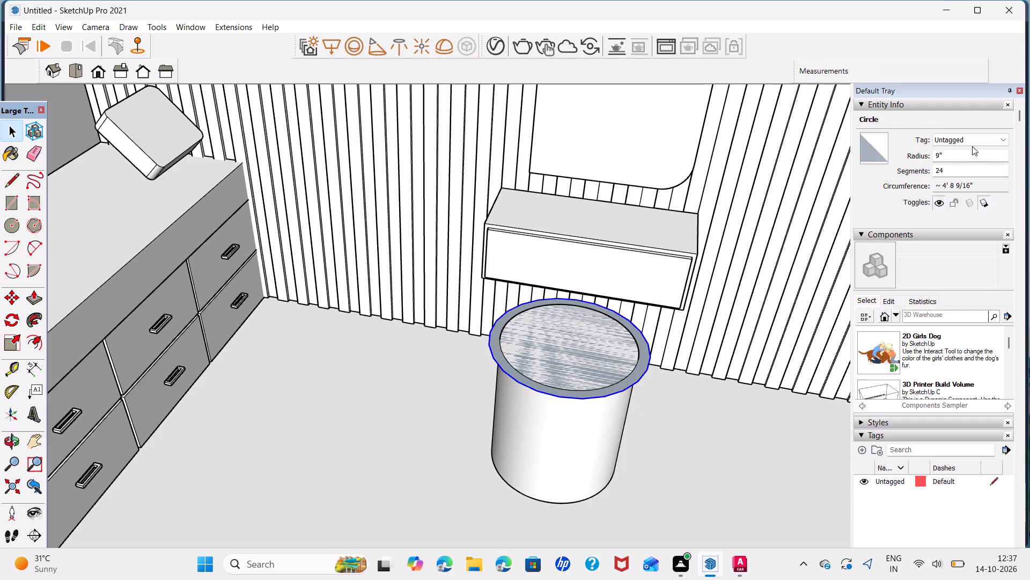
click(965, 166)
key(BackSpace)
key(BackSpace)
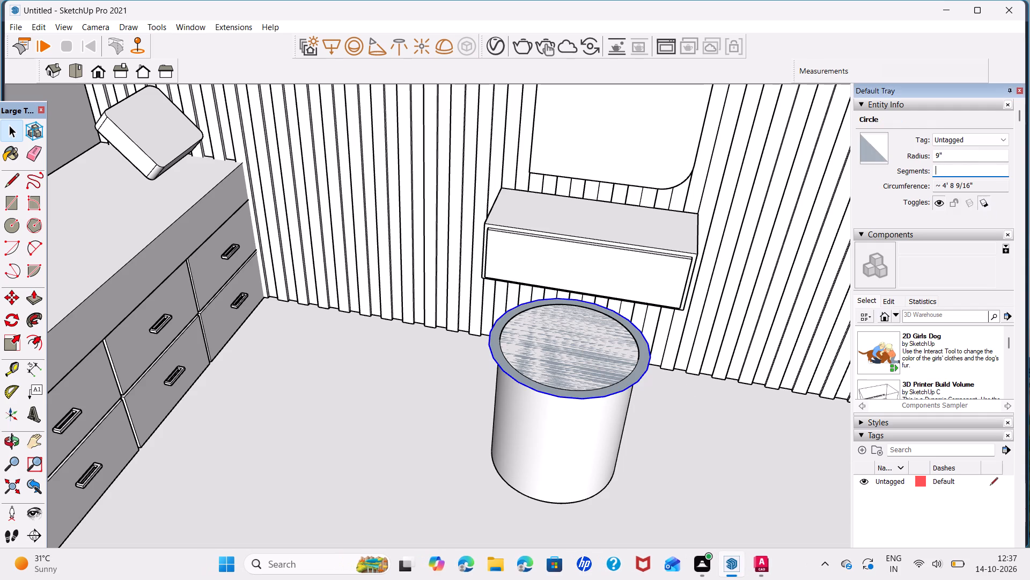
text(400)
key(Return)
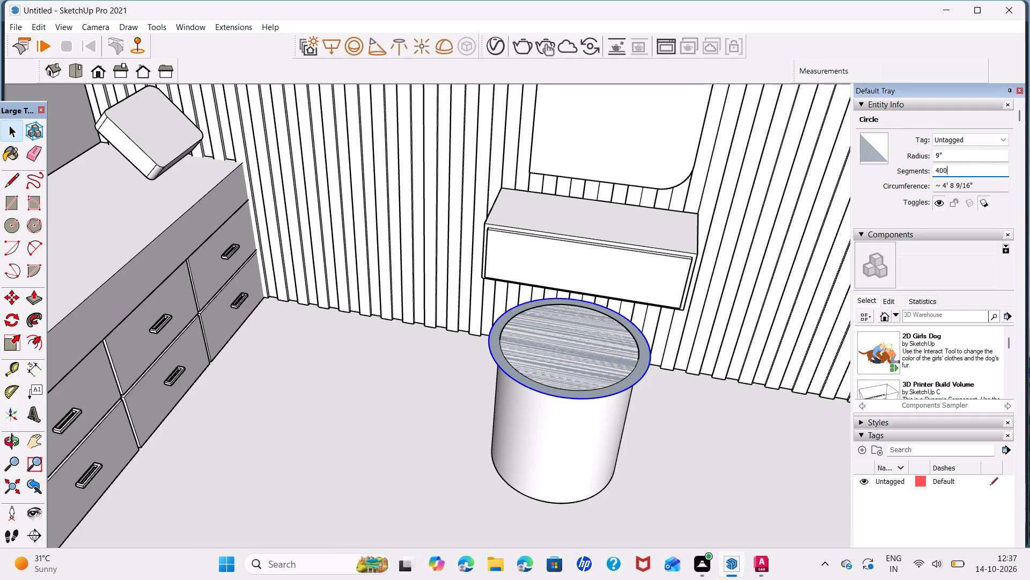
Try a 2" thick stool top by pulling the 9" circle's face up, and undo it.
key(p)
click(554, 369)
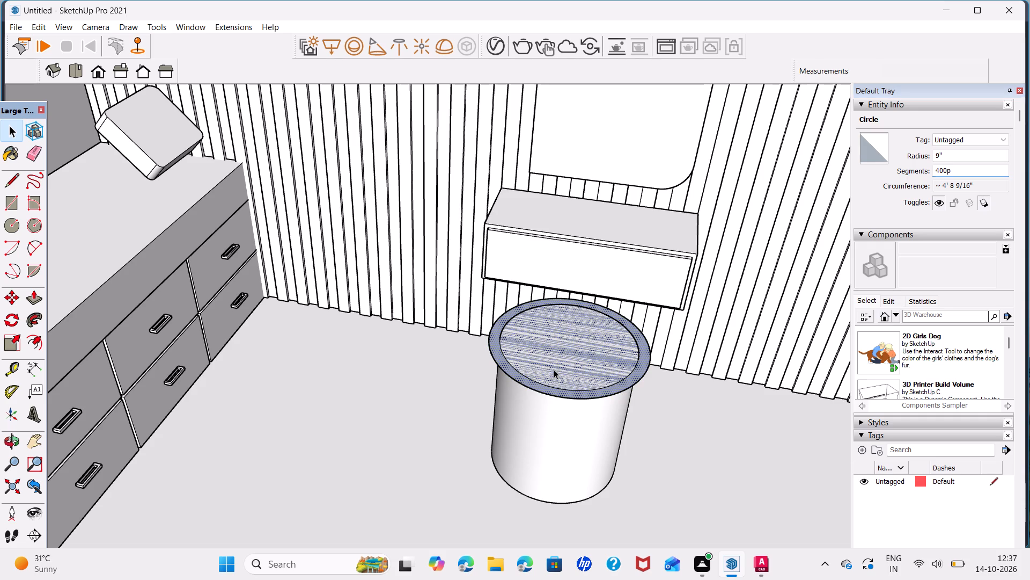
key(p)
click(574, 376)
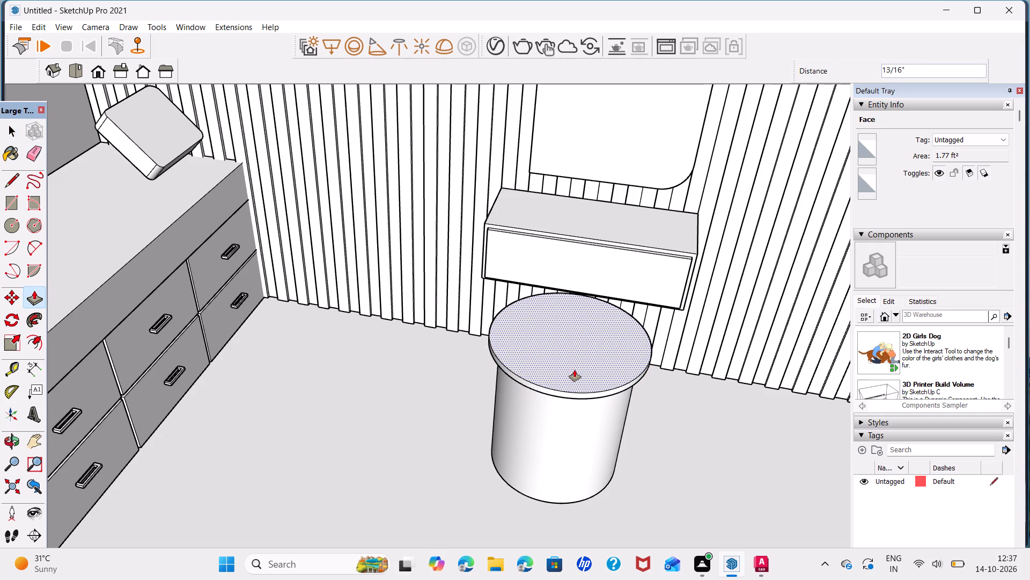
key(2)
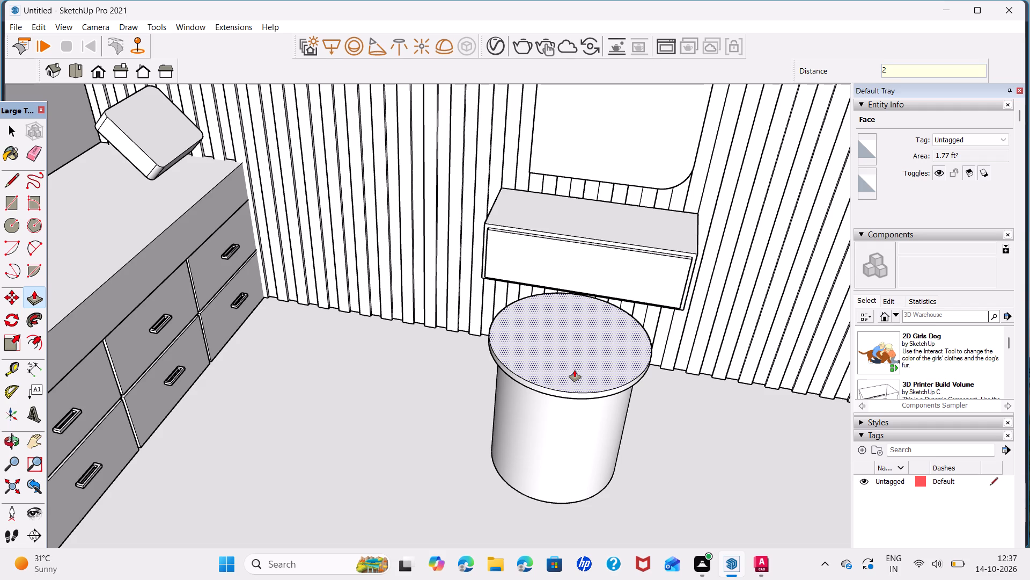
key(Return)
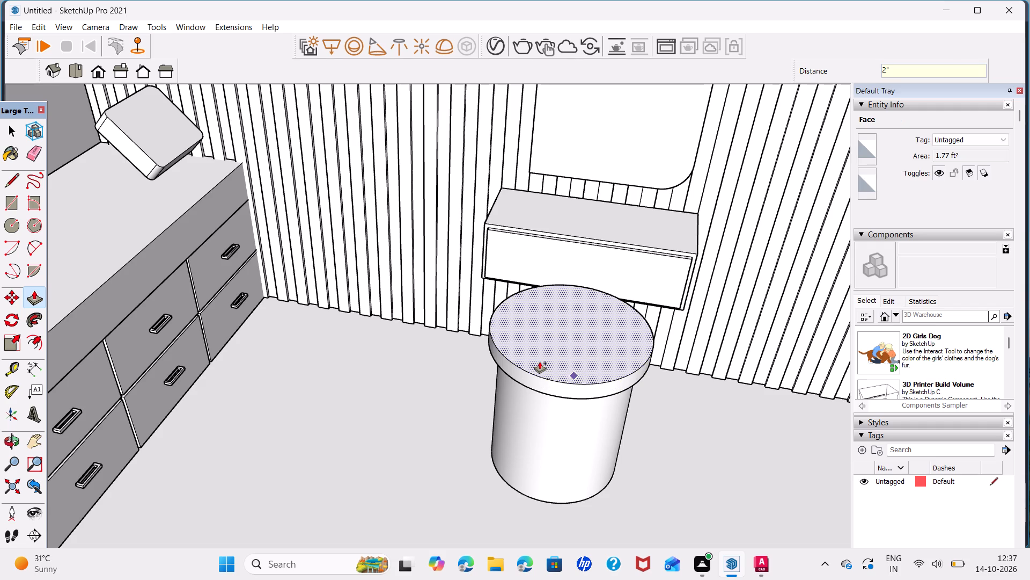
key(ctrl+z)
Pull the 9" circle's face up 0.5" into a thin overhanging stool top.
click(585, 358)
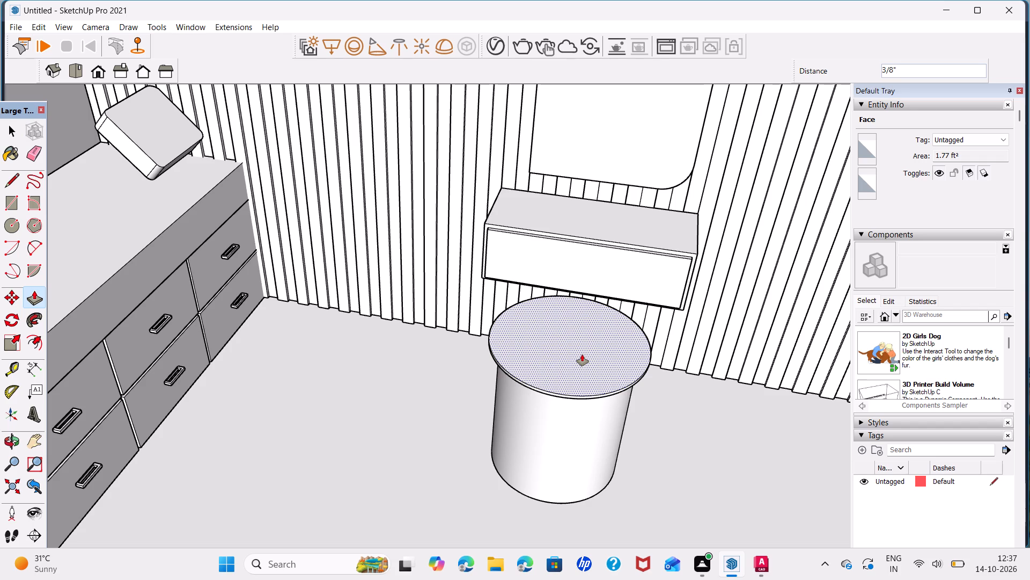
text(0.5)
key(Return)
key(space)
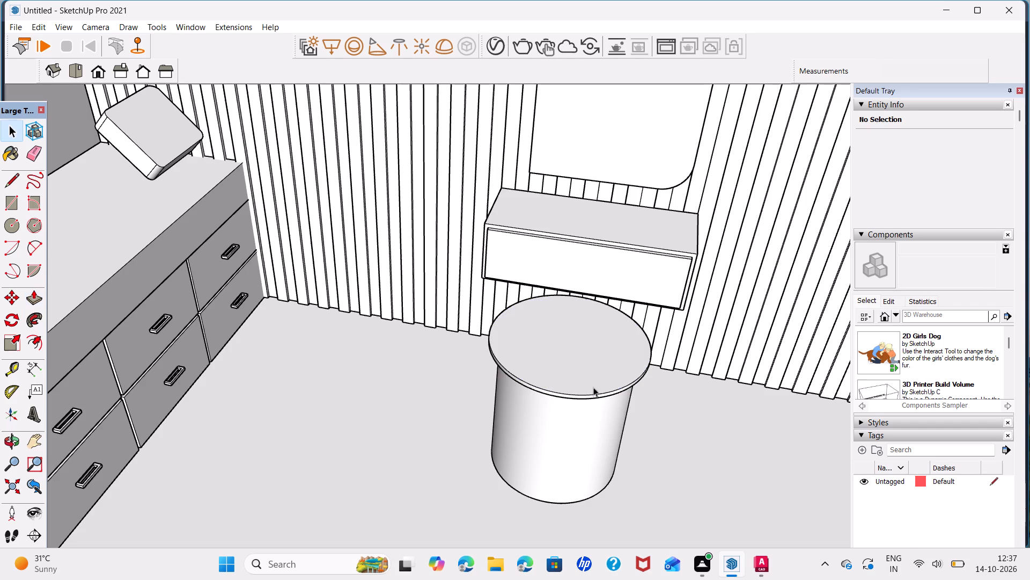
Examine the whole bedroom from several sides, checking the stool, drawer box and fluted wall against the other furniture.
scroll(625, 400, down, 7)
scroll(710, 408, down, 7)
middle_drag(724, 426, 350, 338)
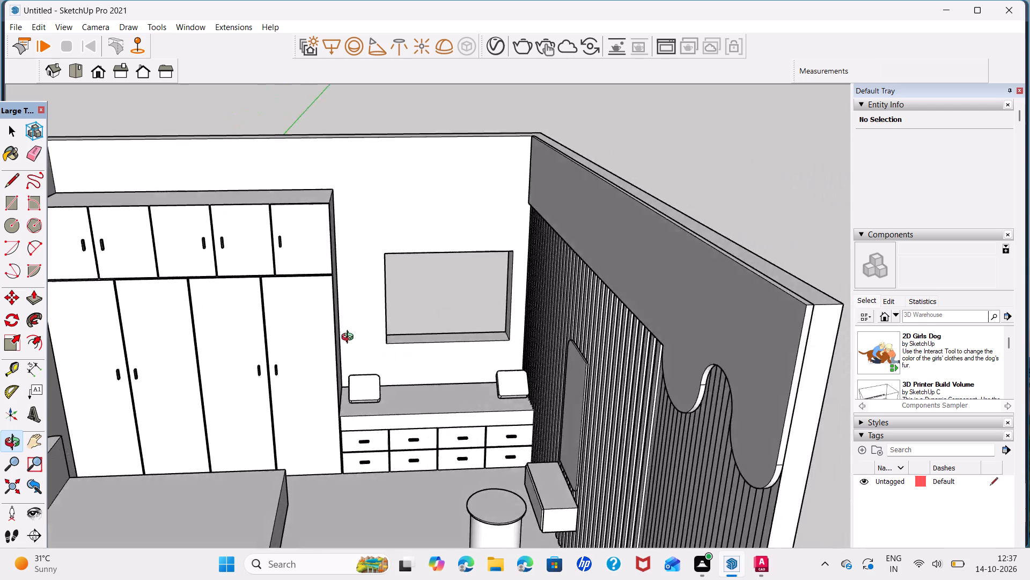
middle_drag(350, 338, 310, 287)
click(660, 437)
scroll(416, 429, down, 7)
middle_drag(428, 446, 431, 454)
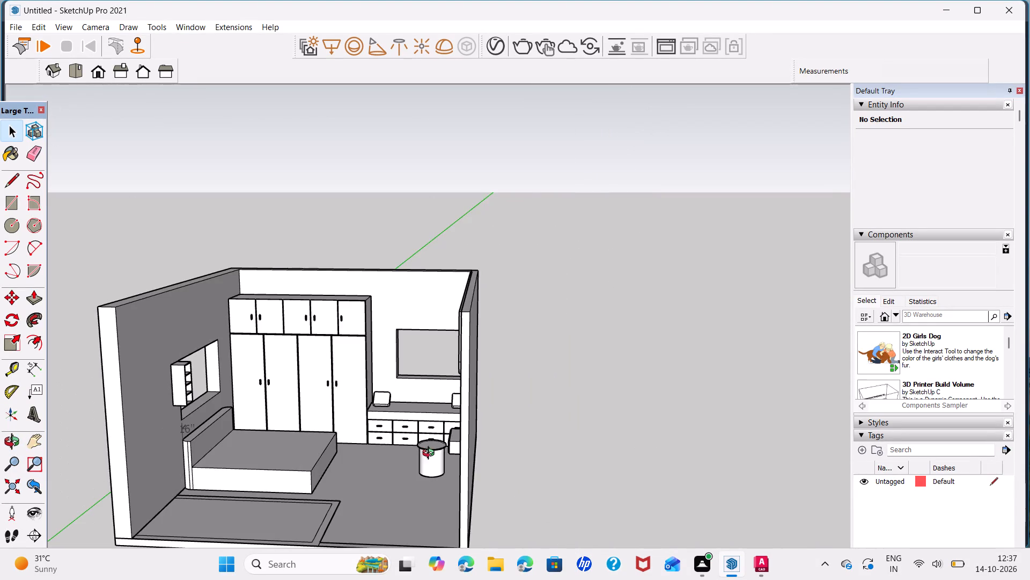
middle_drag(431, 454, 343, 439)
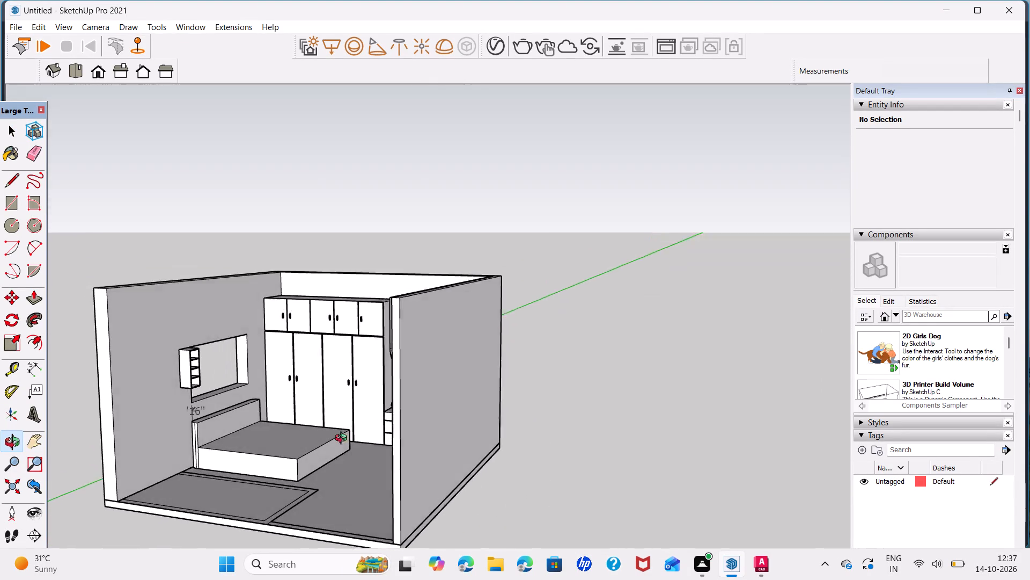
middle_drag(343, 439, 552, 525)
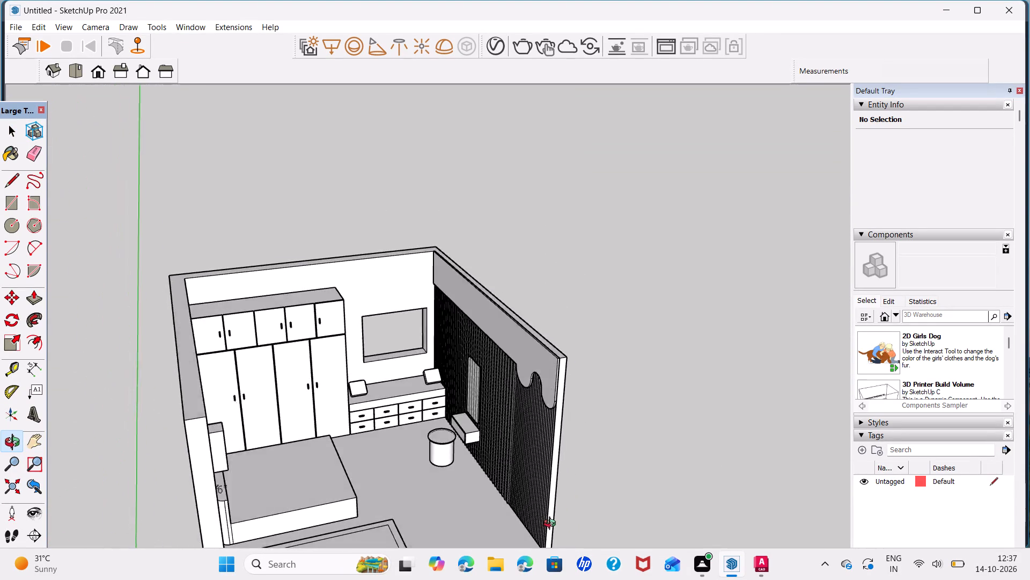
middle_drag(552, 525, 497, 543)
scroll(561, 453, down, 5)
middle_drag(481, 495, 555, 393)
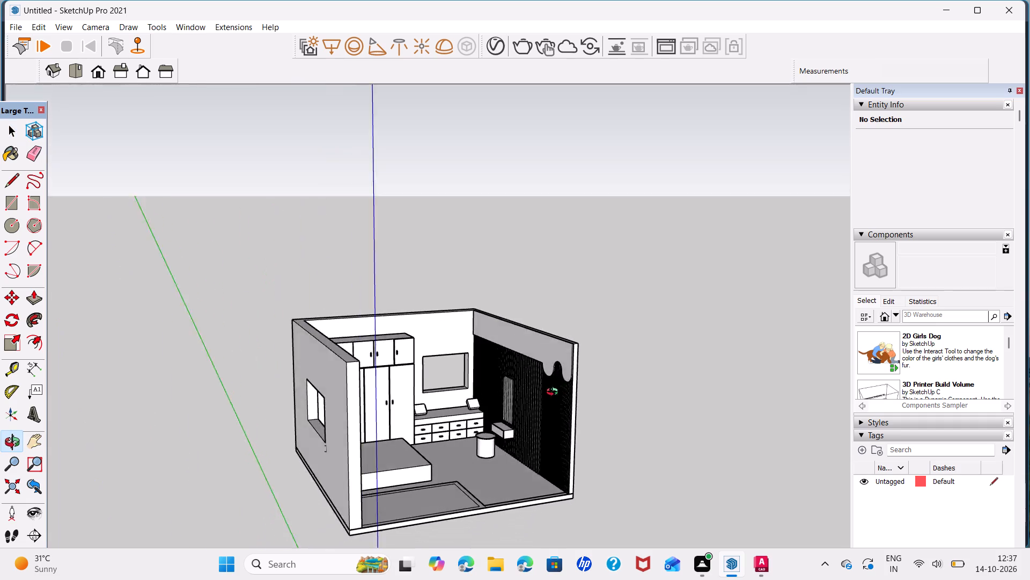
middle_drag(555, 393, 584, 379)
scroll(514, 410, up, 11)
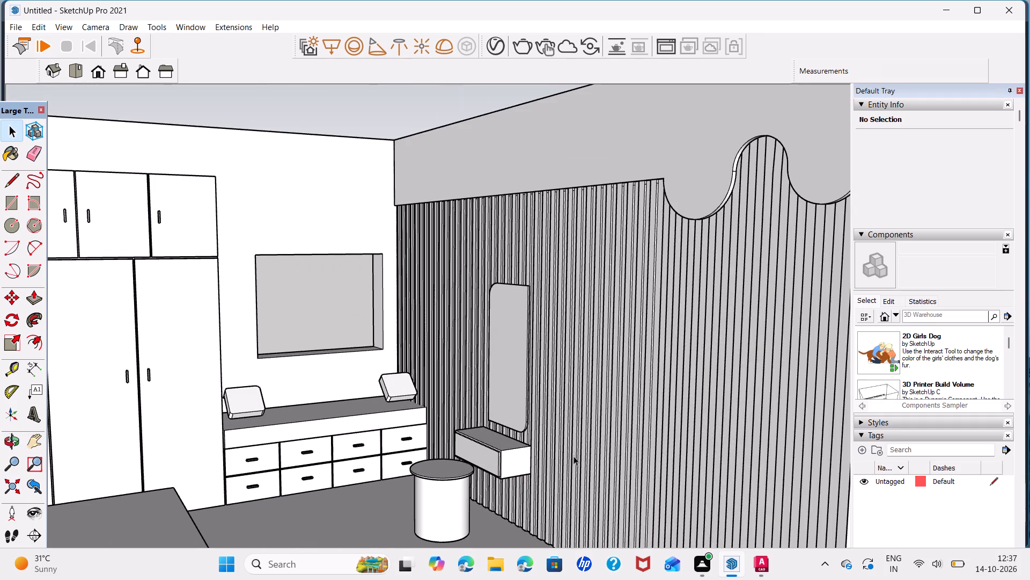
middle_drag(573, 456, 745, 425)
scroll(665, 398, down, 8)
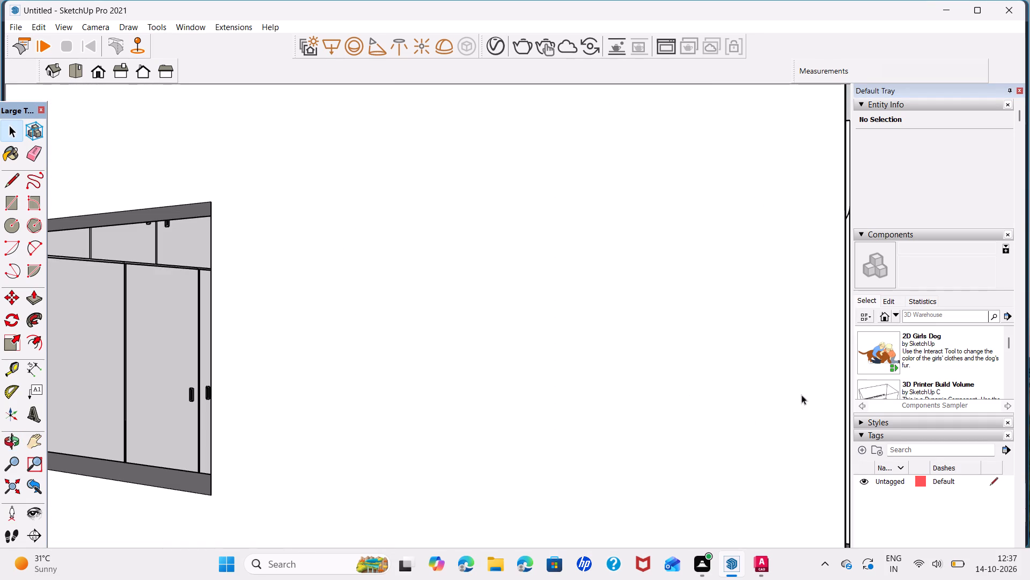
middle_drag(769, 384, 565, 421)
scroll(737, 378, down, 2)
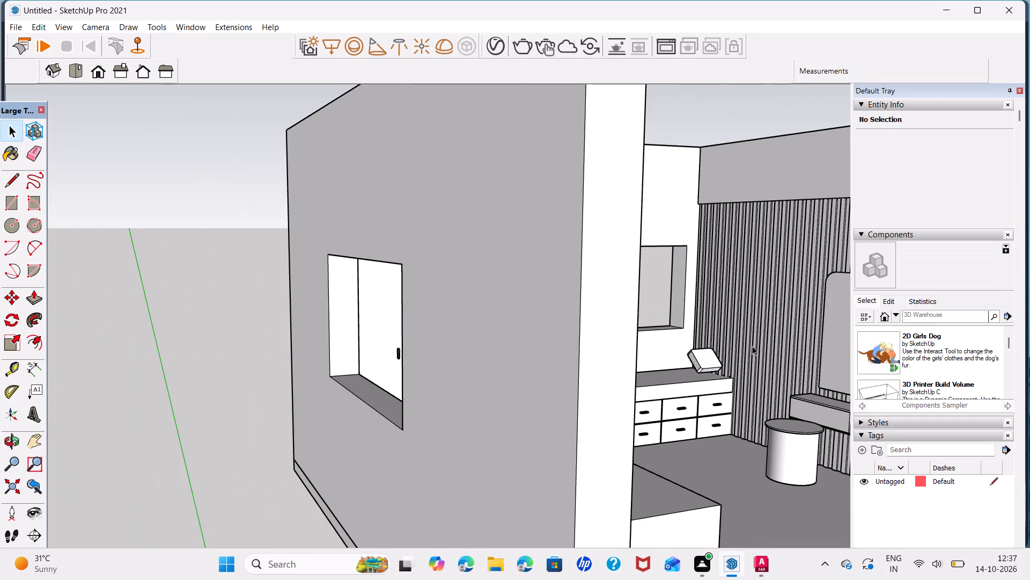
shift+middle_drag(752, 346, 624, 293)
scroll(665, 361, down, 3)
middle_drag(688, 402, 711, 411)
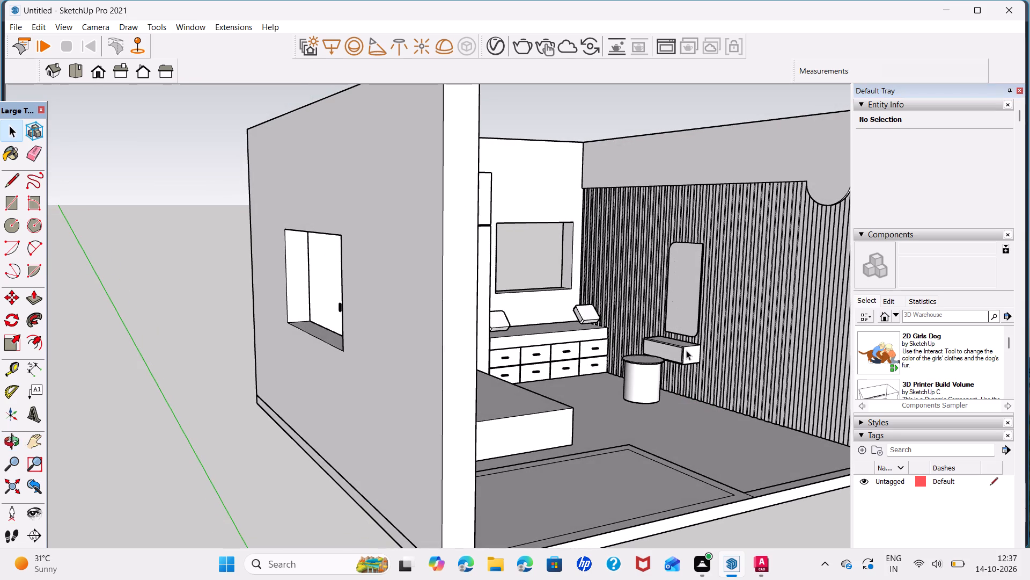
scroll(662, 374, down, 1)
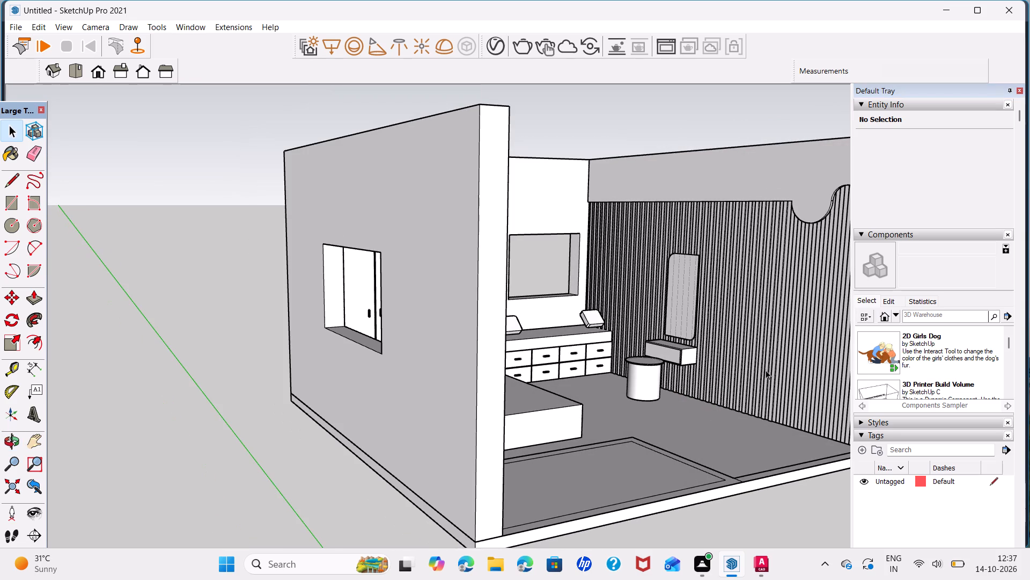
middle_drag(759, 365, 656, 331)
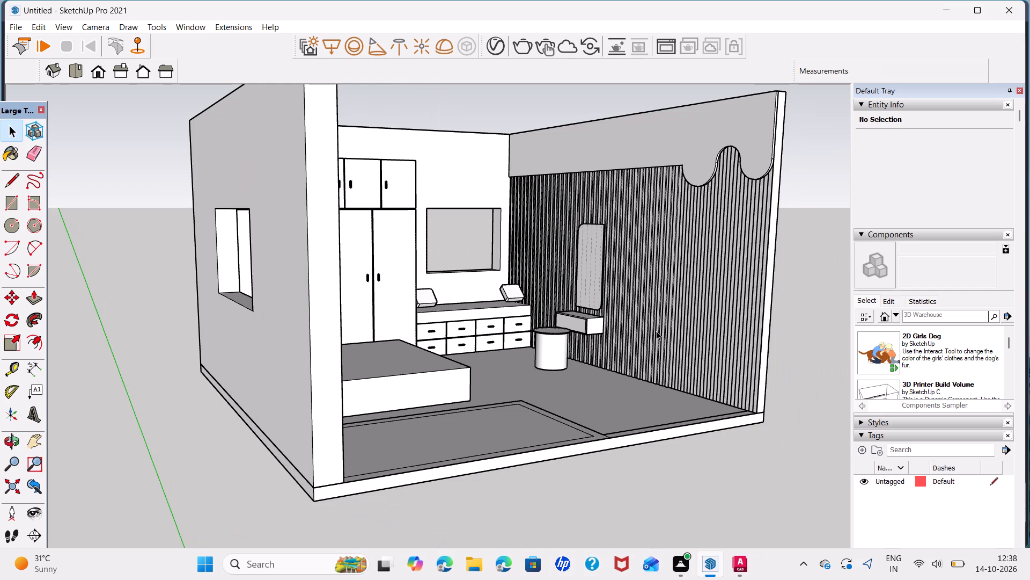
middle_drag(659, 332, 506, 331)
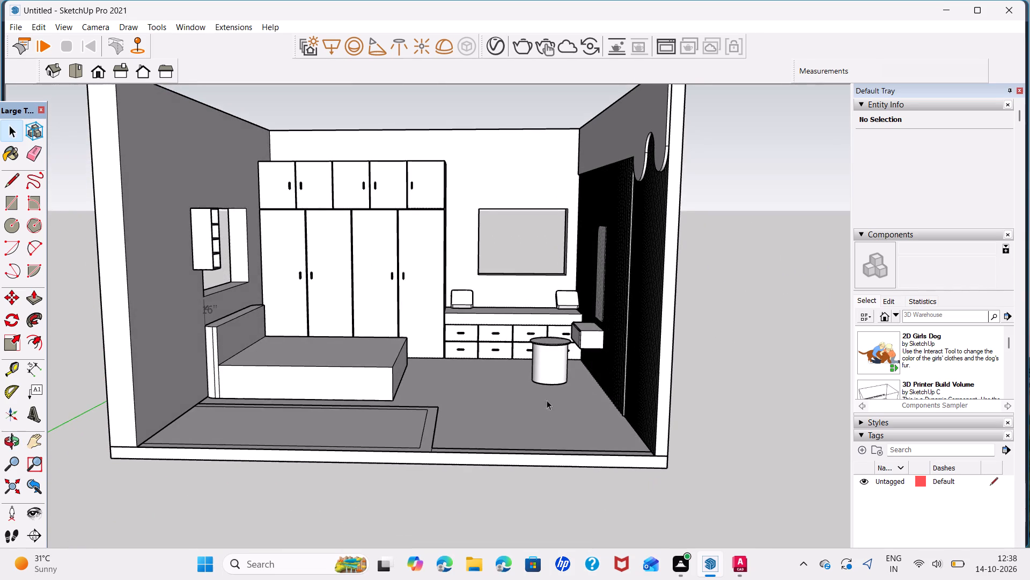
middle_drag(608, 396, 658, 469)
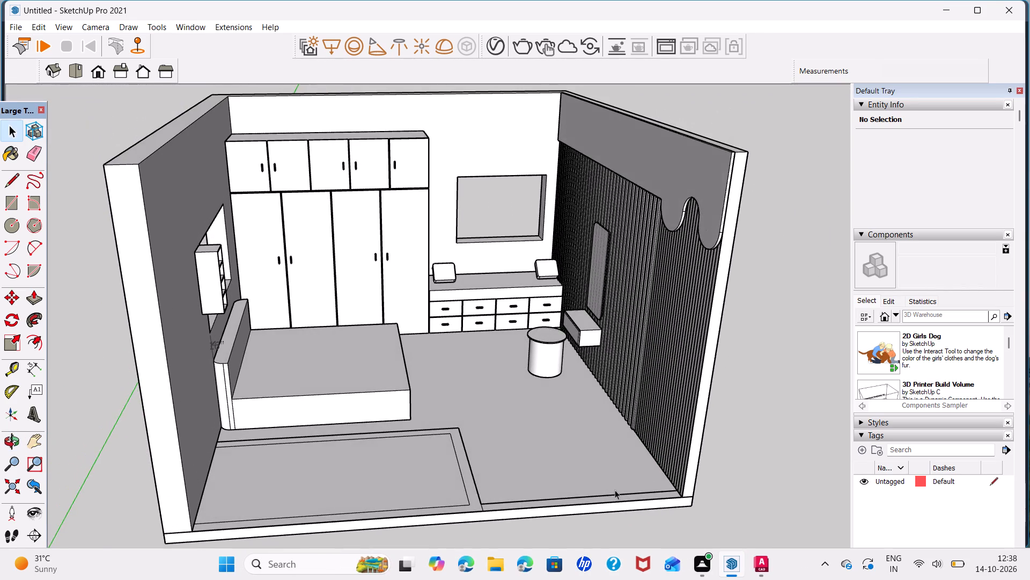
Dimension the floor's open front edge between the corner of the bordered floor rectangle and the fluted wall.
scroll(600, 469, down, 2)
shift+middle_drag(578, 461, 519, 374)
scroll(506, 398, up, 5)
scroll(458, 423, up, 1)
middle_drag(457, 423, 425, 497)
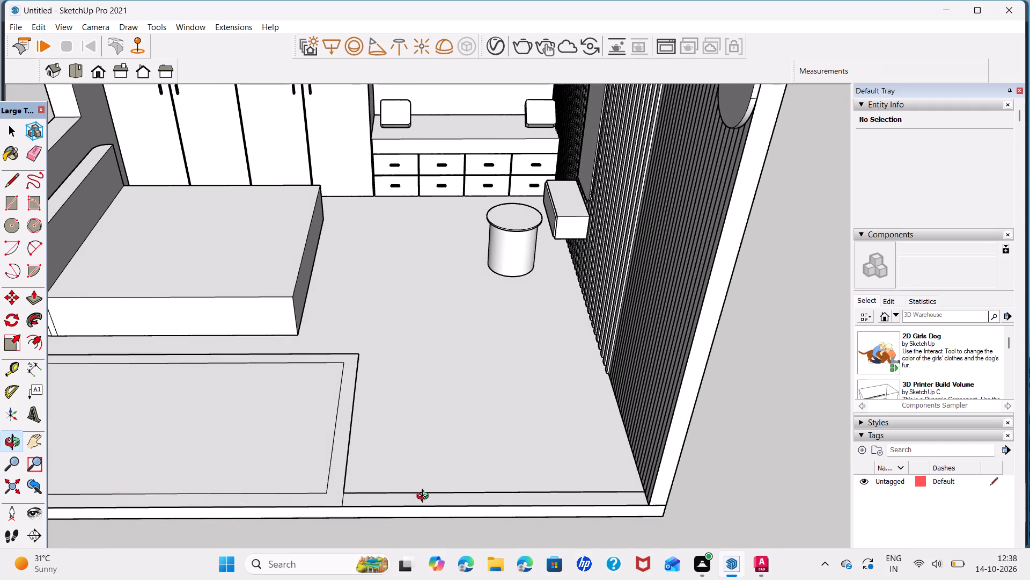
middle_drag(425, 497, 425, 498)
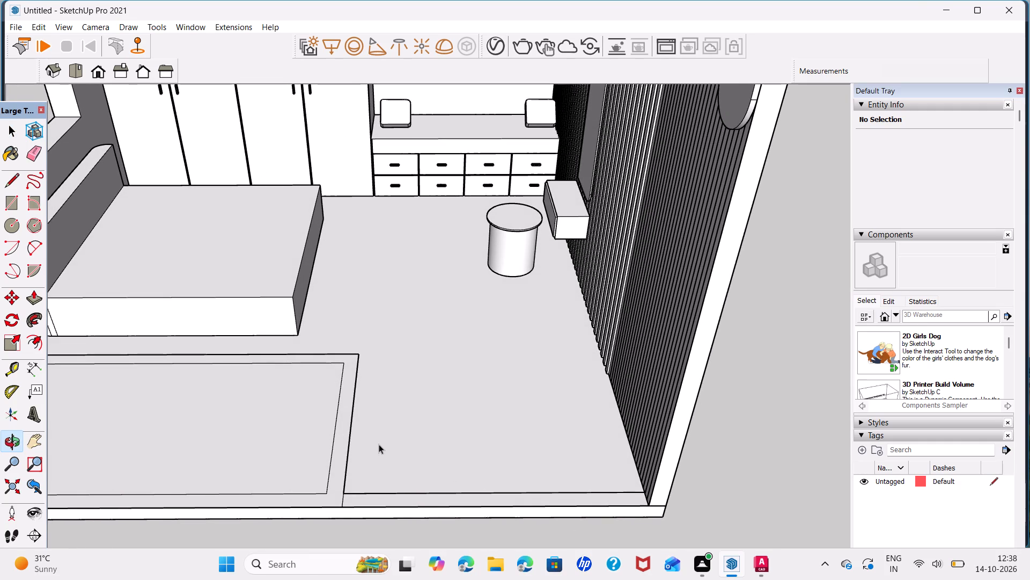
click(39, 368)
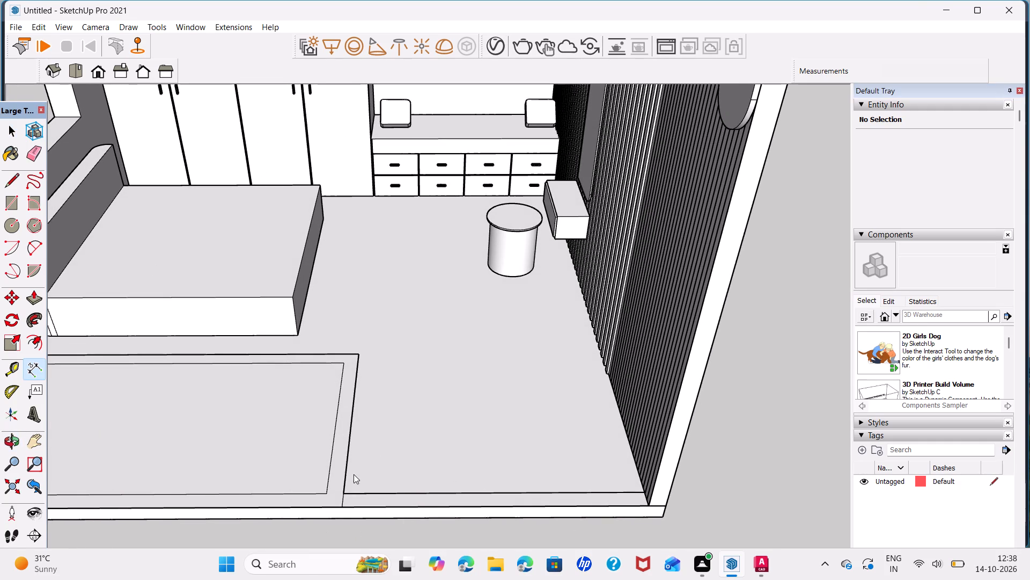
click(344, 499)
click(644, 490)
click(642, 470)
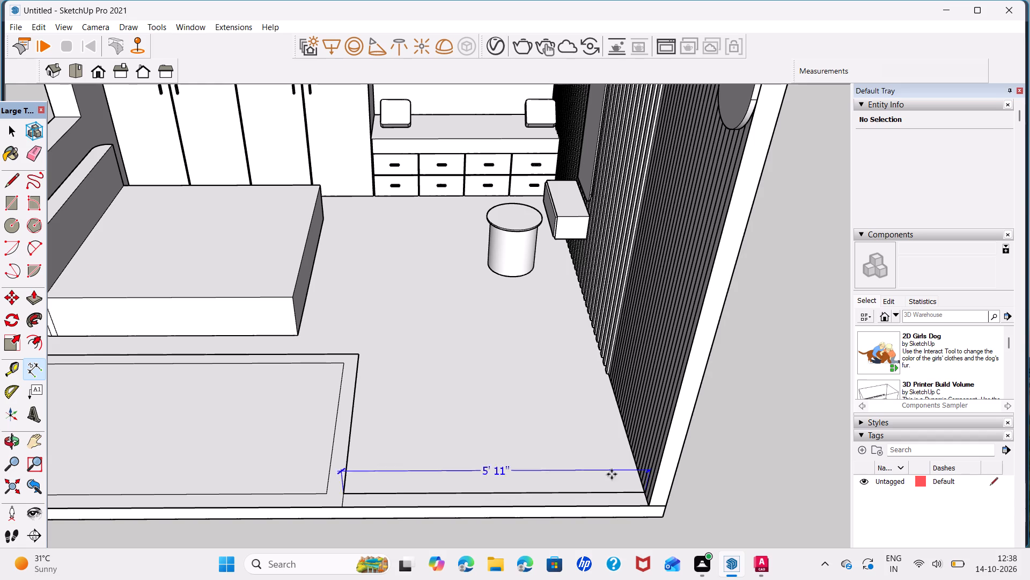
Mark guide points 1' in, and a further 5" in, from both ends of the floor's open front edge beside the bordered rectangle.
click(13, 372)
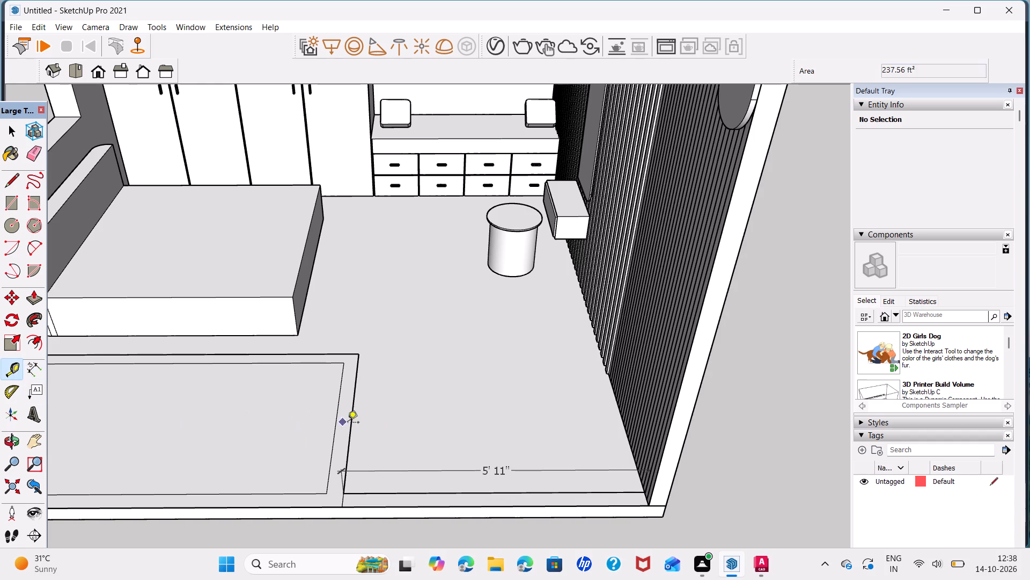
click(645, 501)
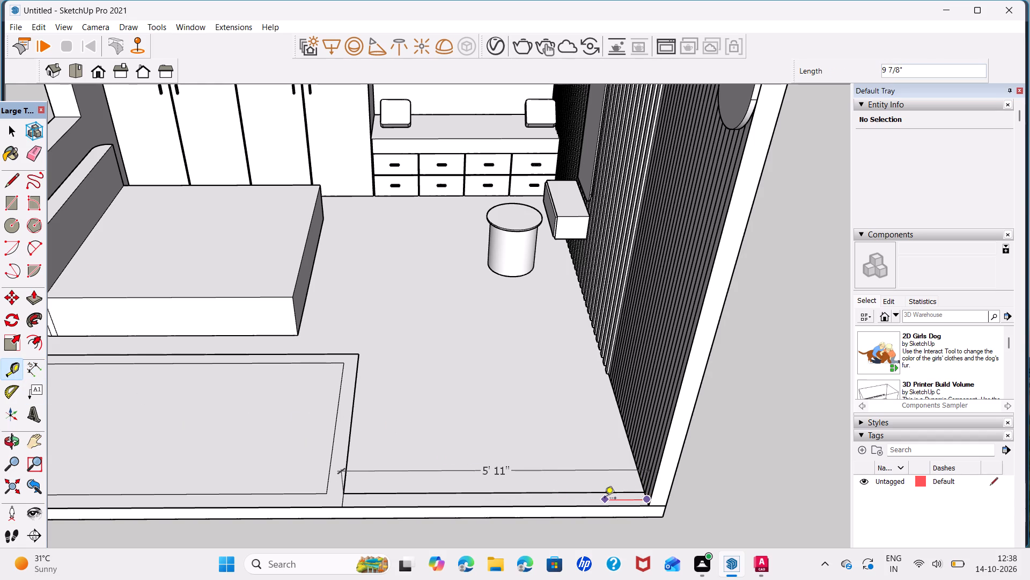
text(1')
key(Return)
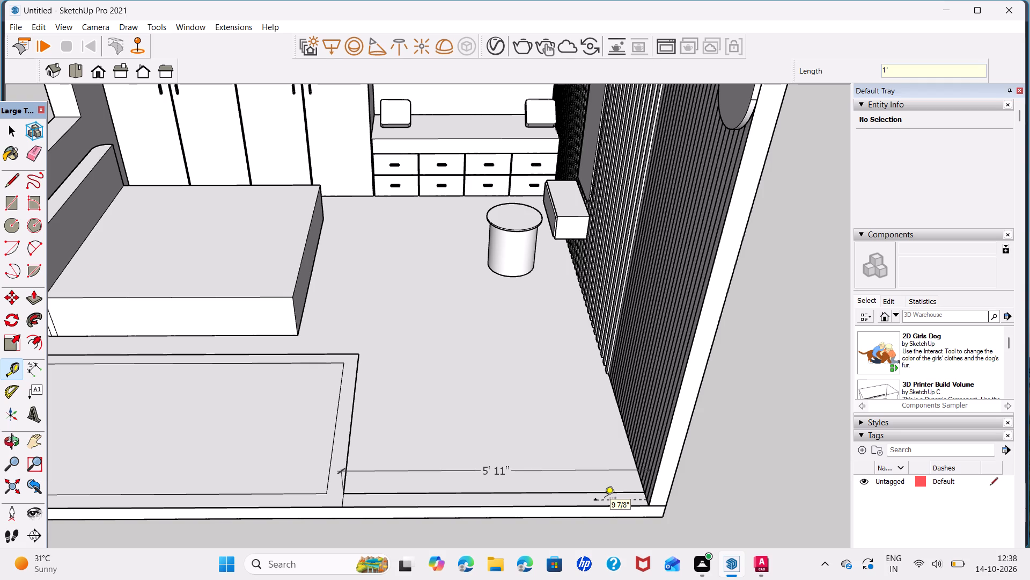
click(344, 503)
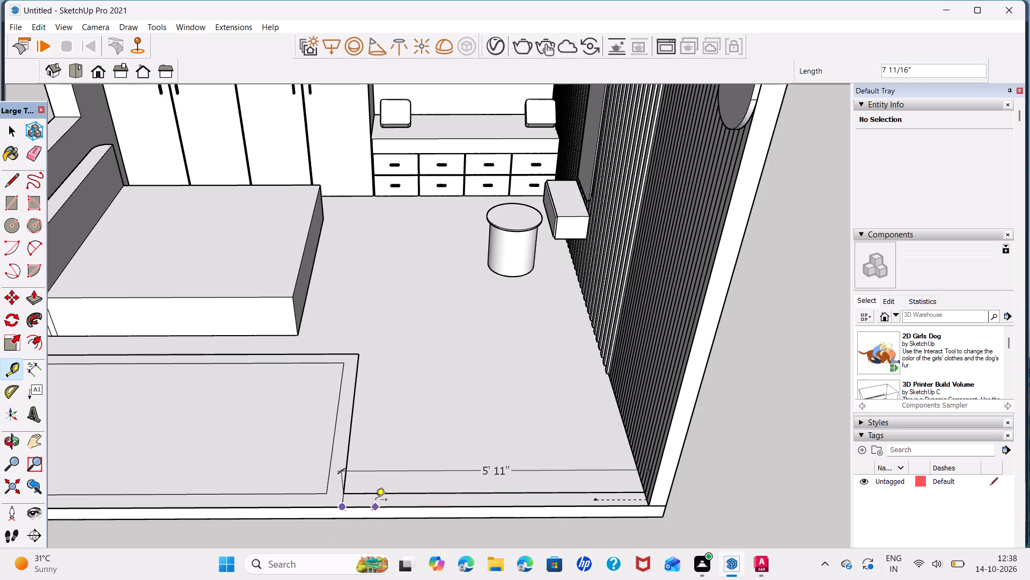
text(1')
key(Return)
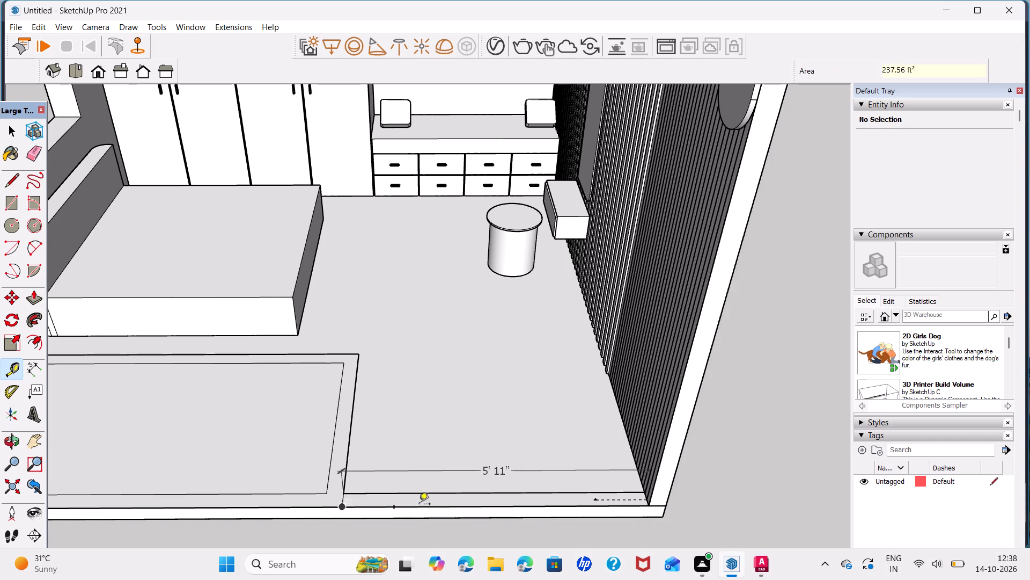
click(395, 506)
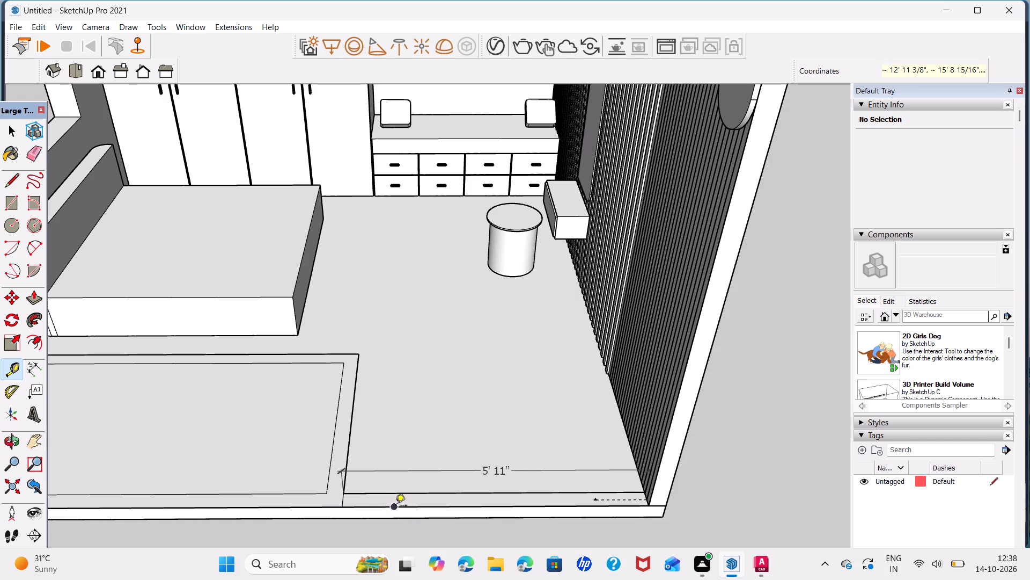
key(5)
key(Return)
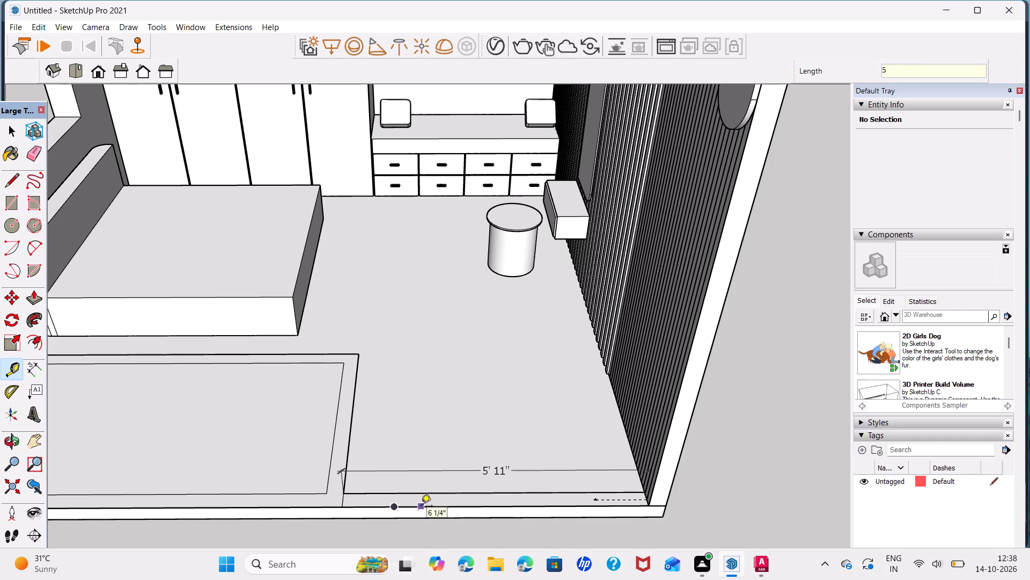
click(599, 499)
key(5)
key(Return)
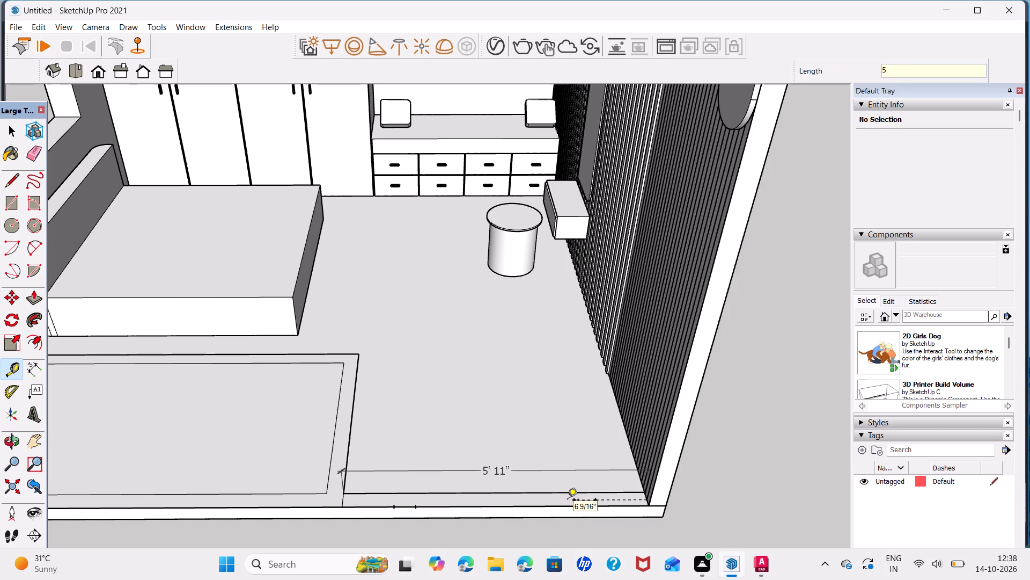
key(space)
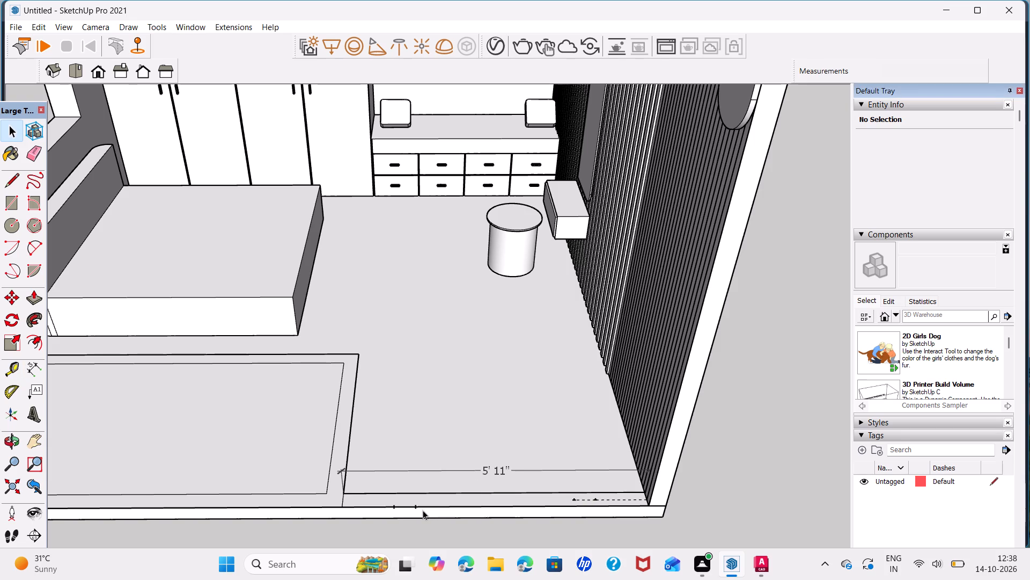
Draw a rectangle about 3' 1" by 4" on the front floor strip between the two inner guide points, and delete all guides.
key(r)
click(418, 504)
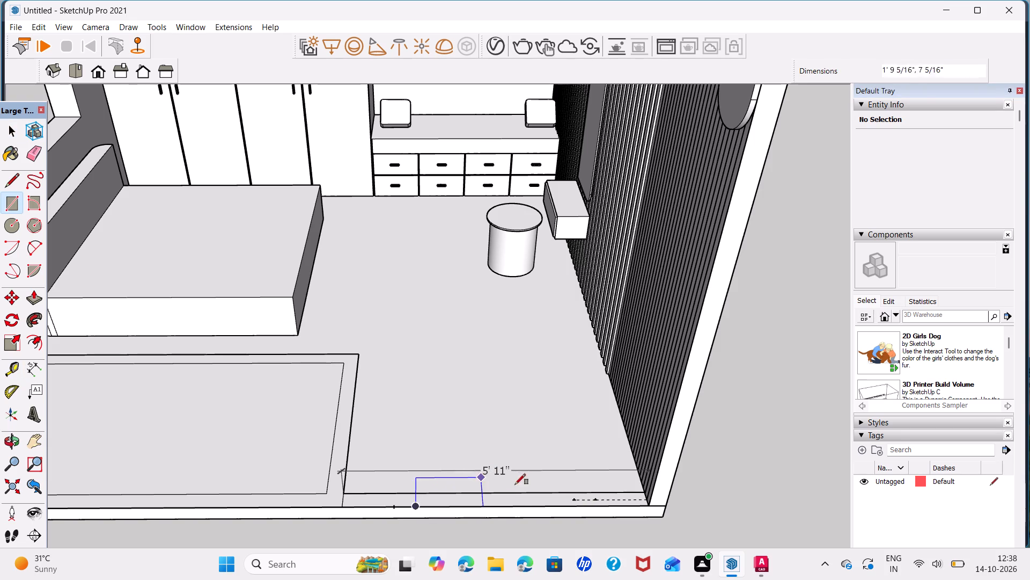
click(572, 495)
key(space)
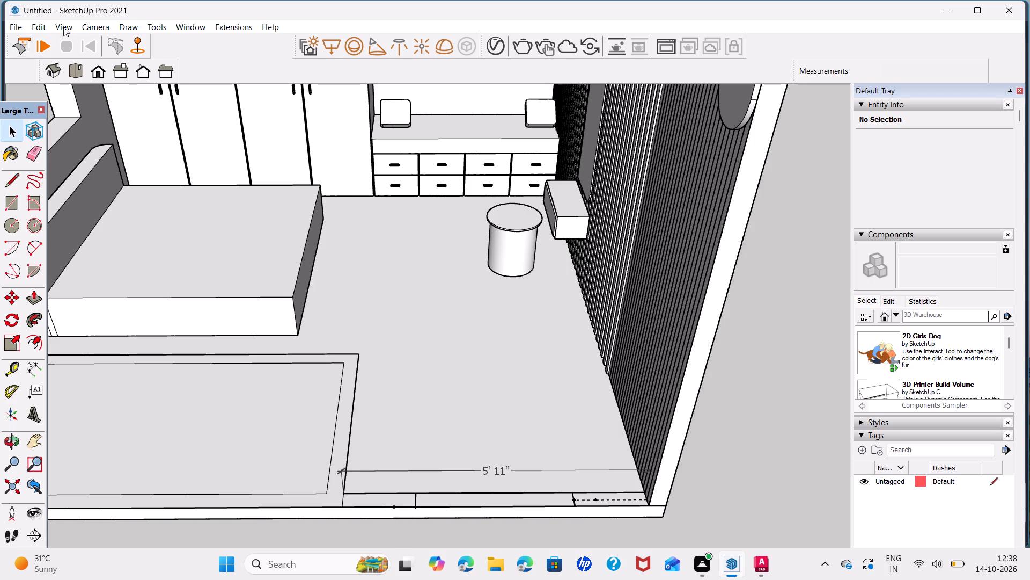
click(45, 25)
click(93, 151)
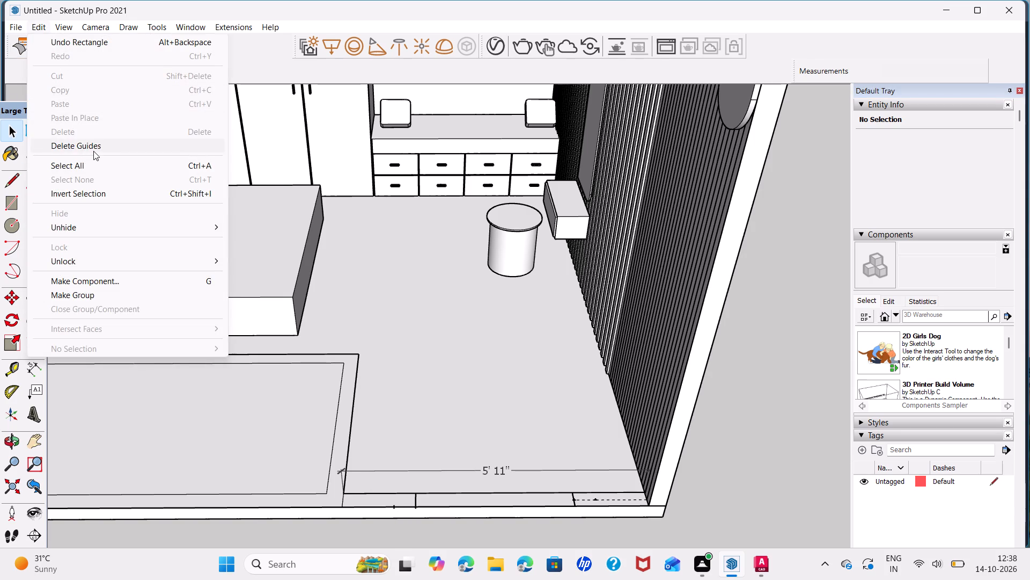
Examine the bedroom from outside and inside, checking the front floor strip, fluted wall, drawer box, stool and bed side.
scroll(527, 509, up, 3)
middle_drag(510, 484, 524, 517)
scroll(641, 527, down, 6)
middle_drag(628, 467, 631, 404)
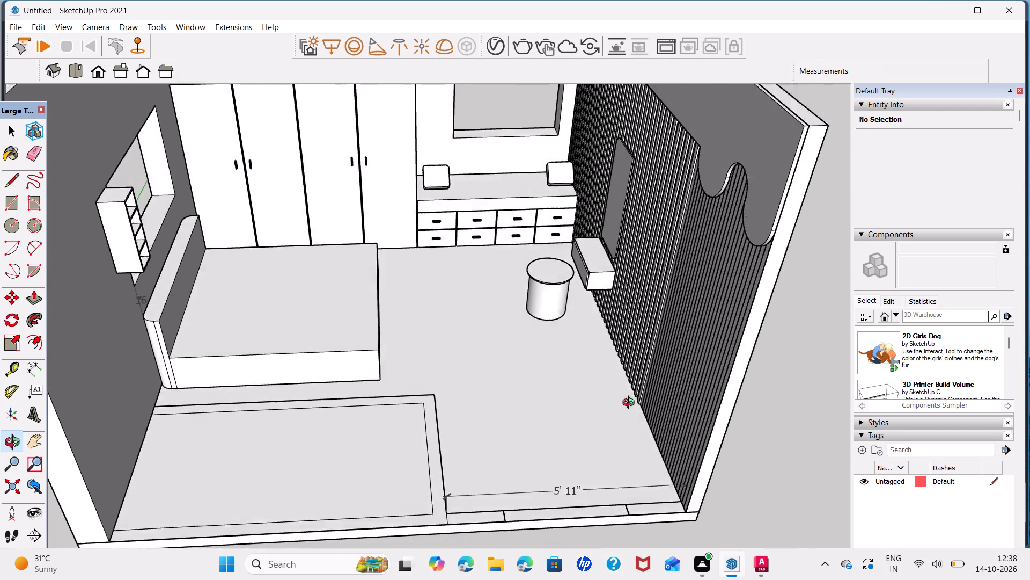
middle_drag(631, 404, 357, 393)
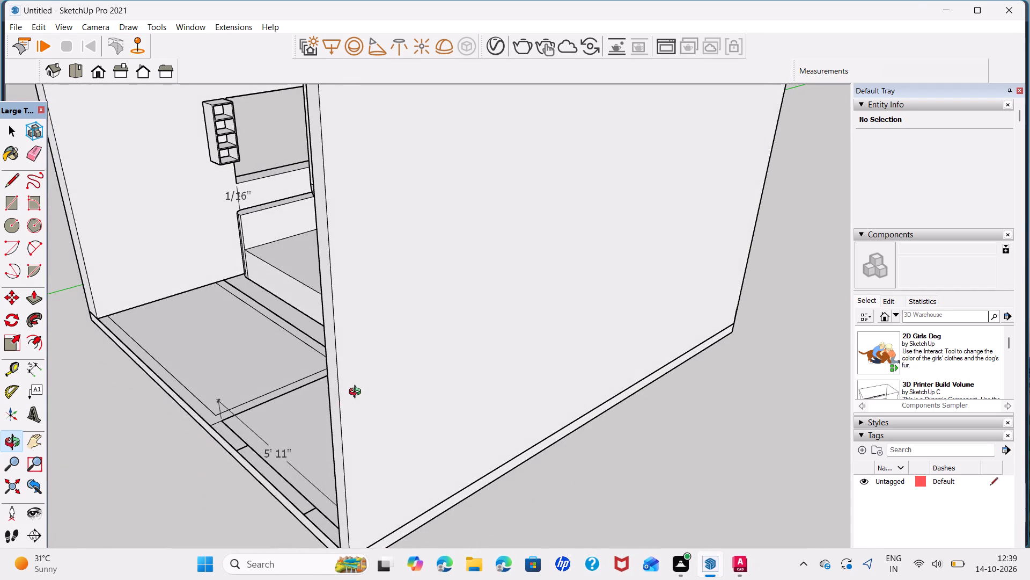
middle_drag(357, 393, 409, 381)
scroll(233, 352, down, 6)
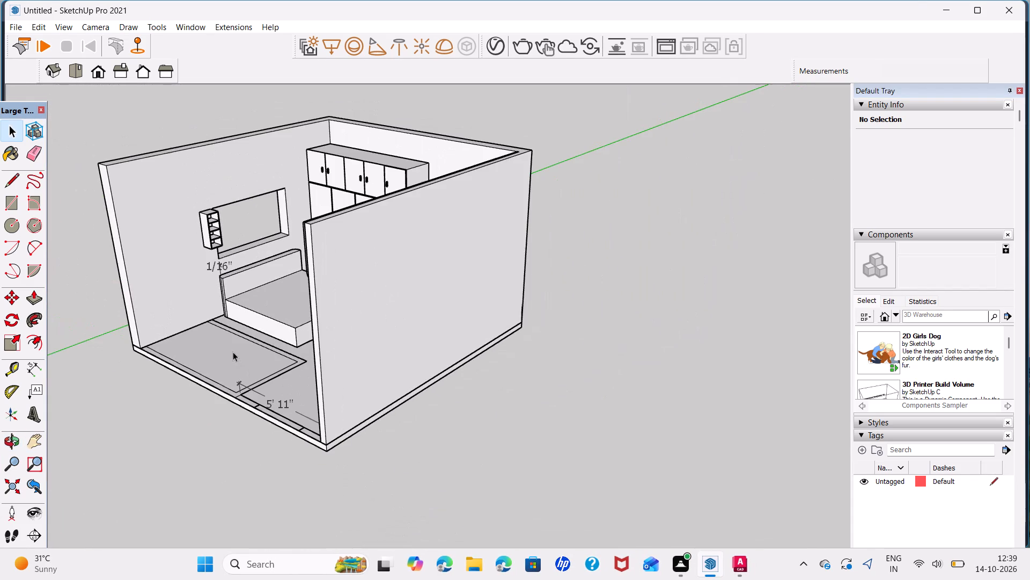
scroll(233, 352, down, 1)
middle_drag(233, 352, 284, 400)
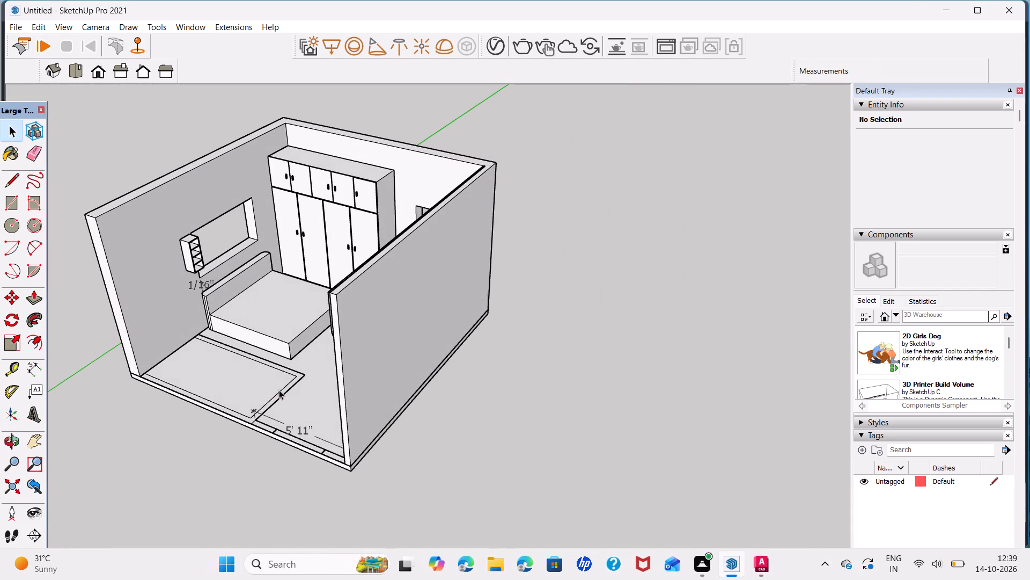
middle_drag(312, 385, 595, 189)
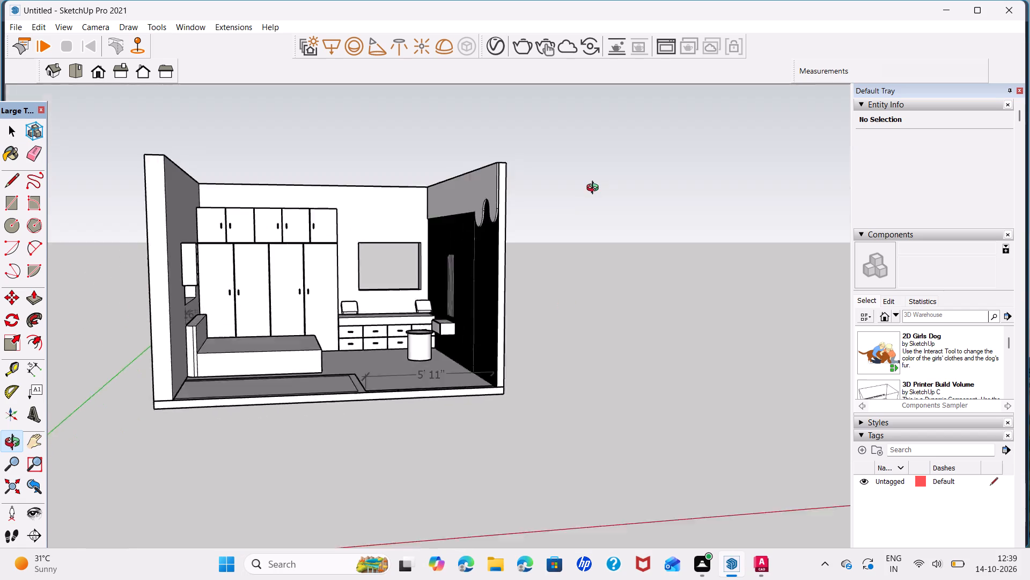
middle_drag(595, 189, 539, 338)
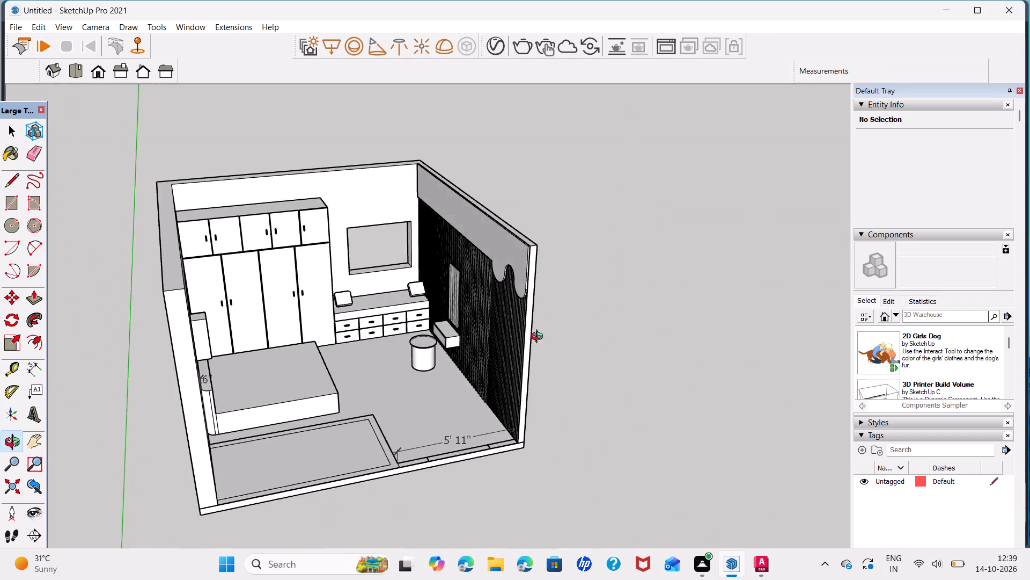
middle_drag(539, 338, 665, 282)
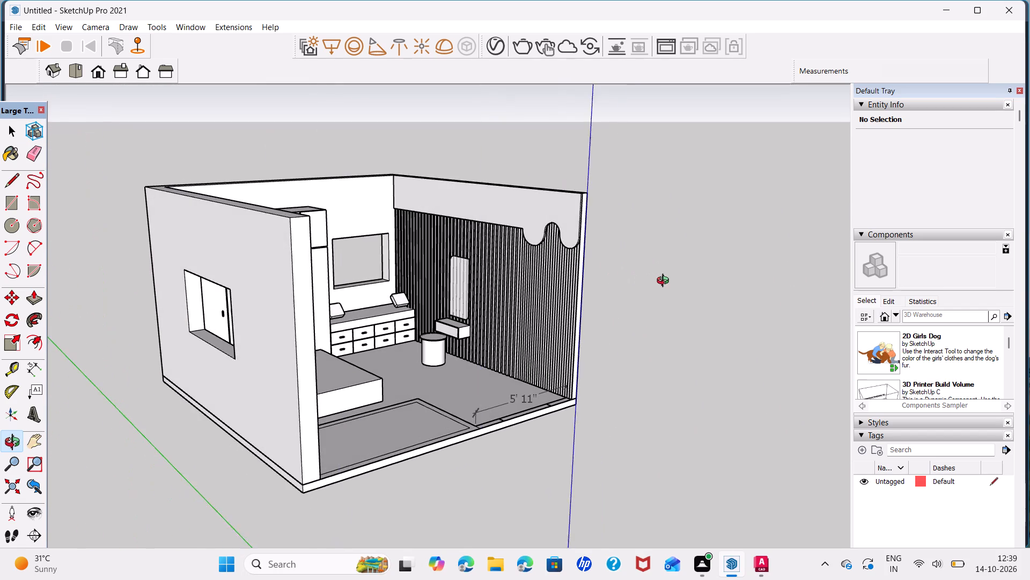
middle_drag(665, 282, 666, 282)
scroll(505, 337, up, 5)
middle_drag(509, 361, 630, 340)
scroll(546, 268, up, 3)
middle_drag(563, 352, 532, 372)
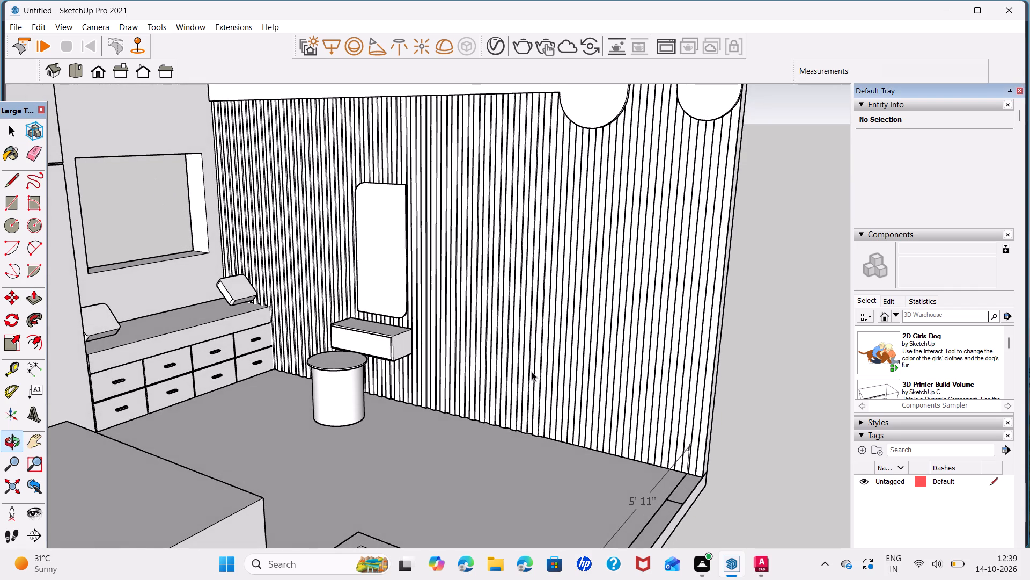
scroll(578, 381, down, 6)
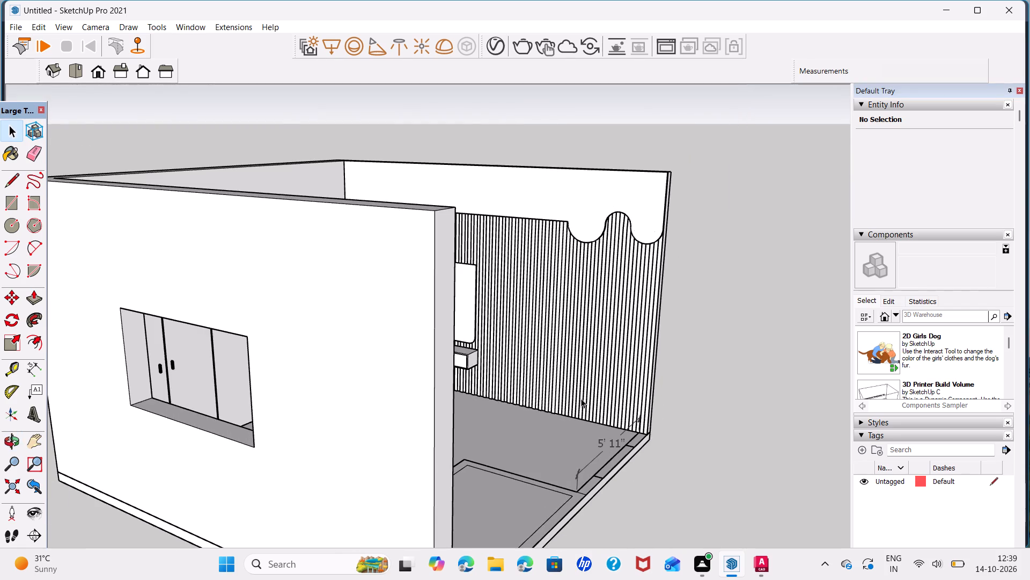
middle_drag(590, 430, 409, 432)
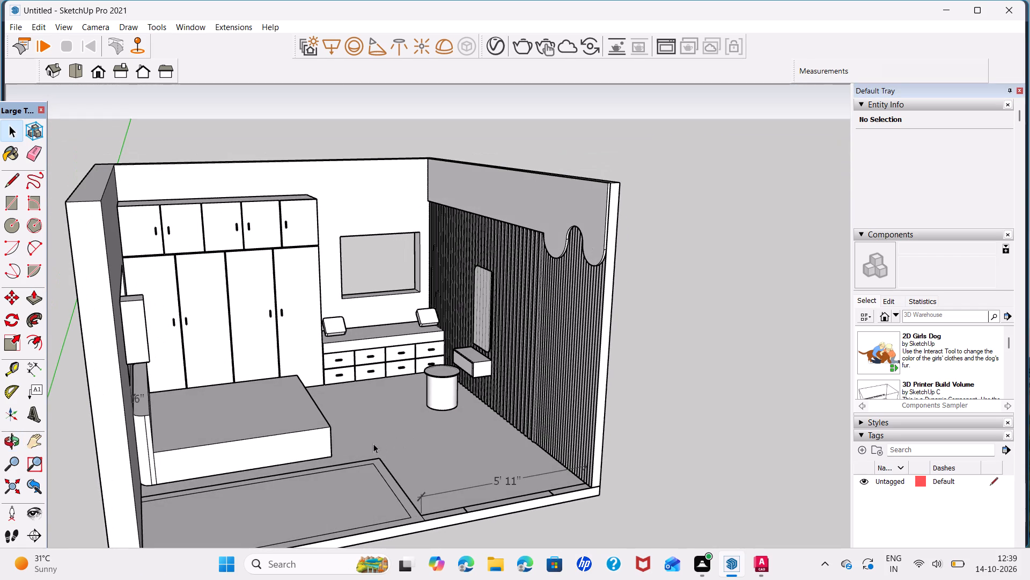
scroll(380, 461, down, 3)
middle_drag(424, 469, 291, 460)
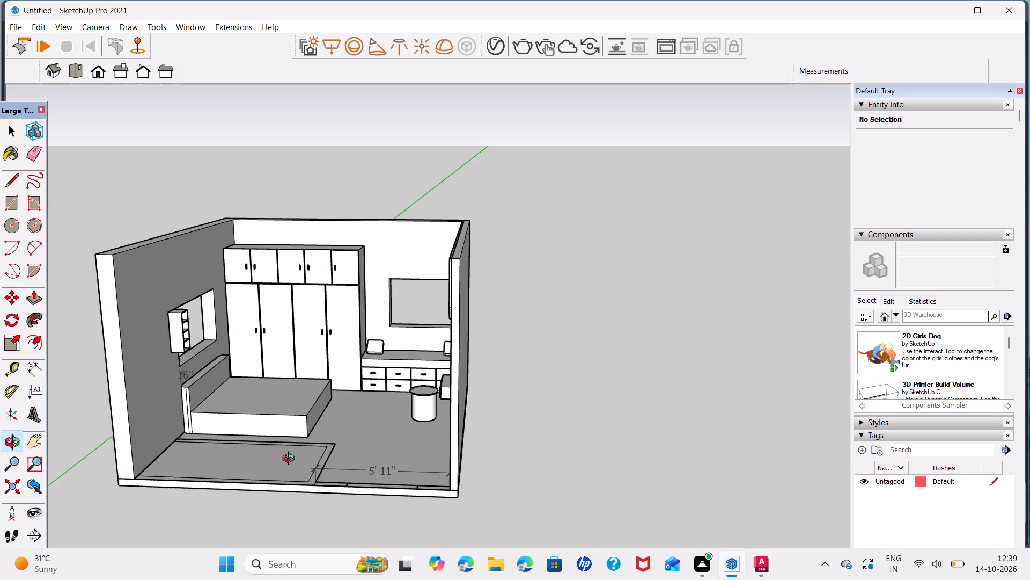
middle_drag(291, 460, 289, 481)
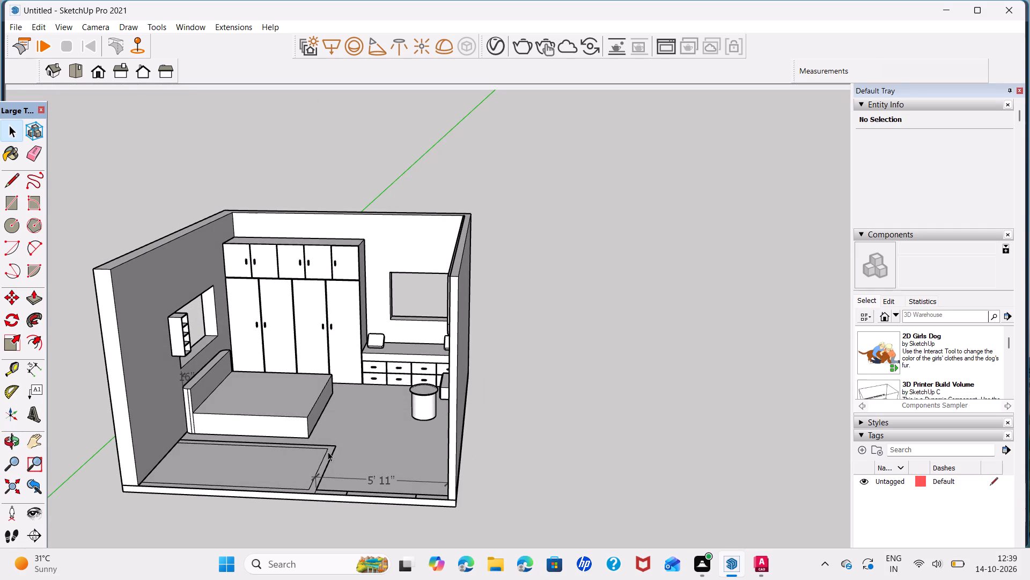
scroll(328, 476, up, 3)
middle_drag(385, 477, 419, 497)
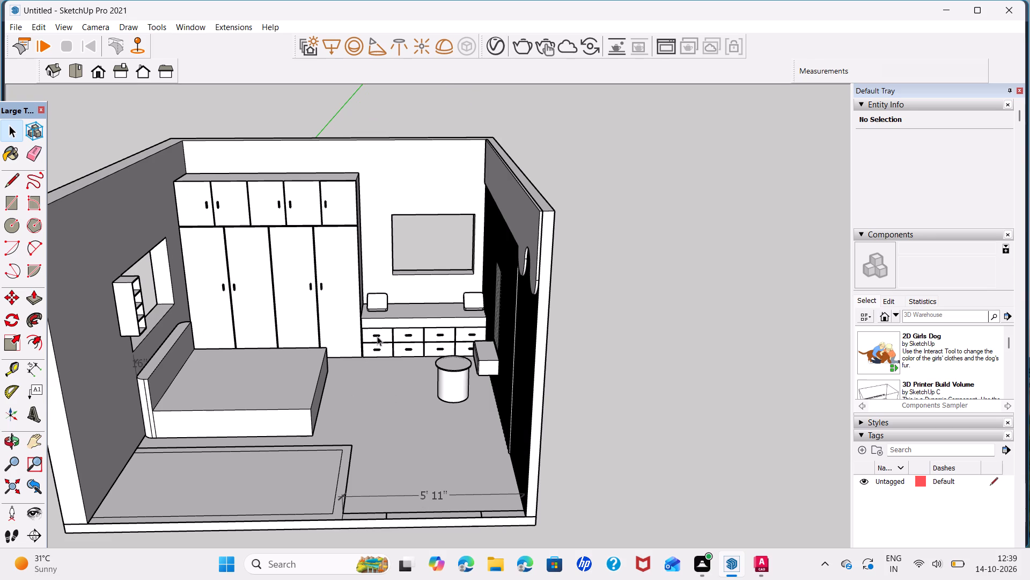
Make the round top of the stool beside the drawer box into a group.
middle_drag(265, 294, 268, 448)
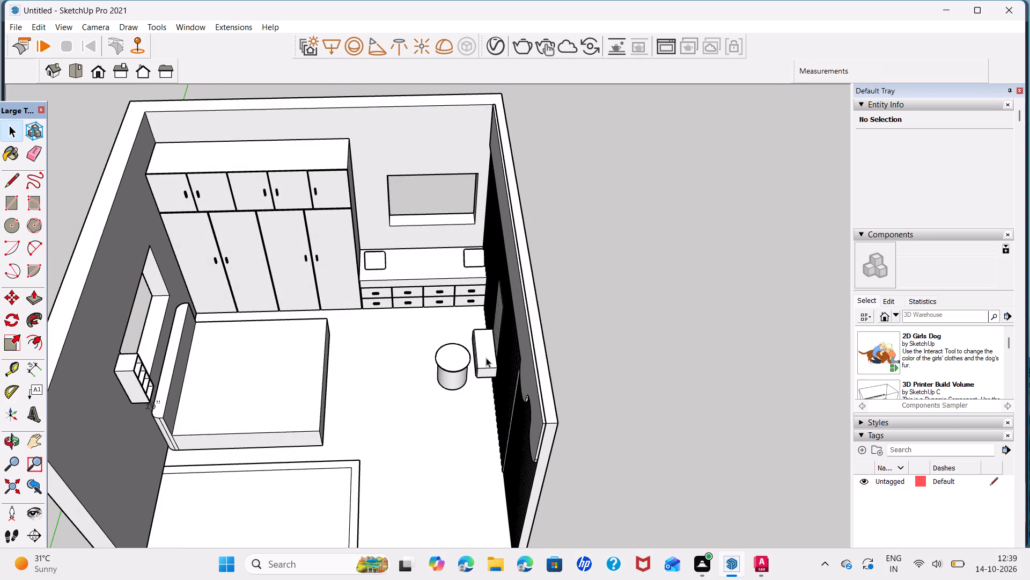
triple_click(486, 358)
click(651, 298)
click(466, 368)
click(459, 380)
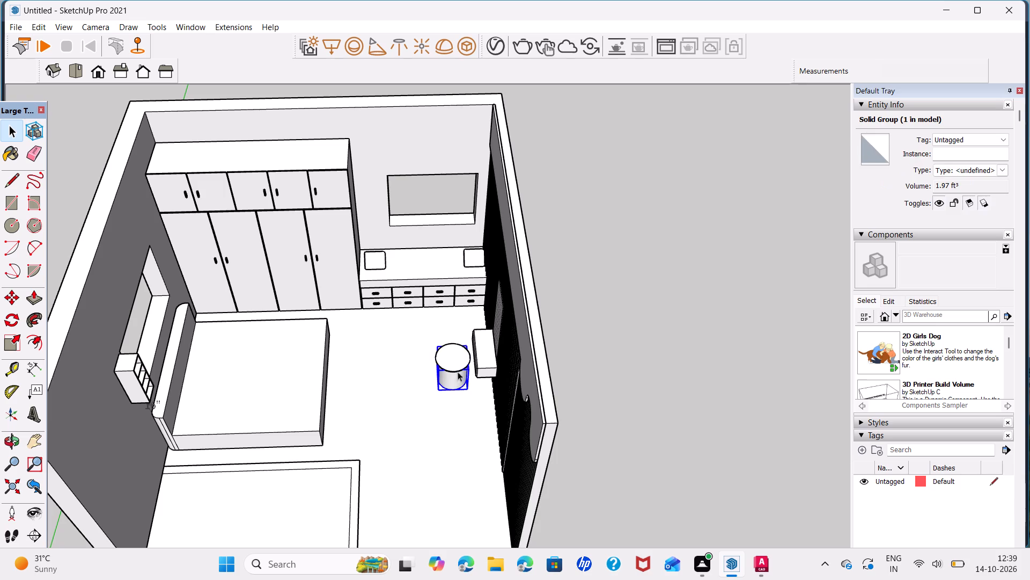
click(614, 321)
triple_click(451, 362)
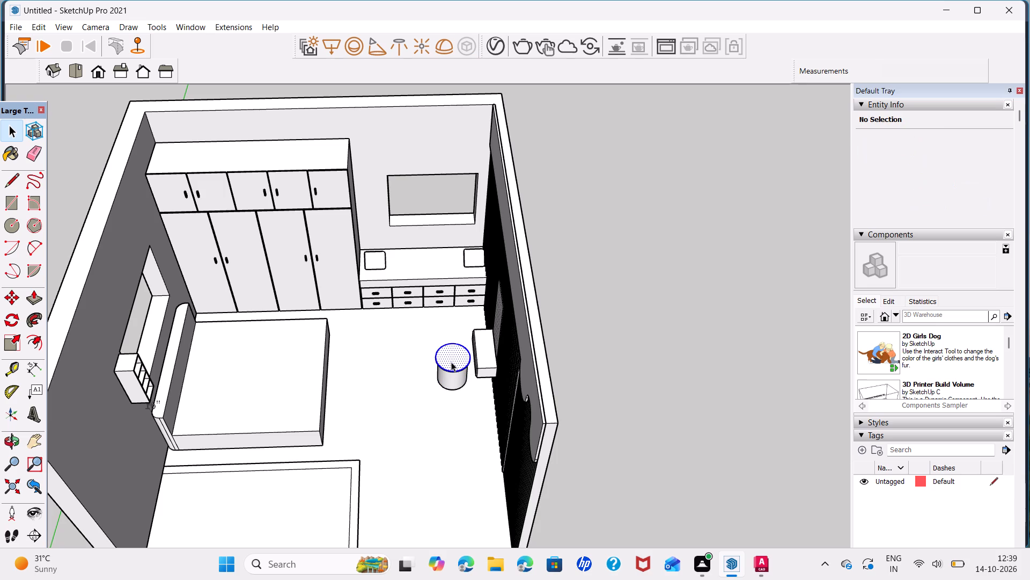
right_click(451, 362)
click(539, 188)
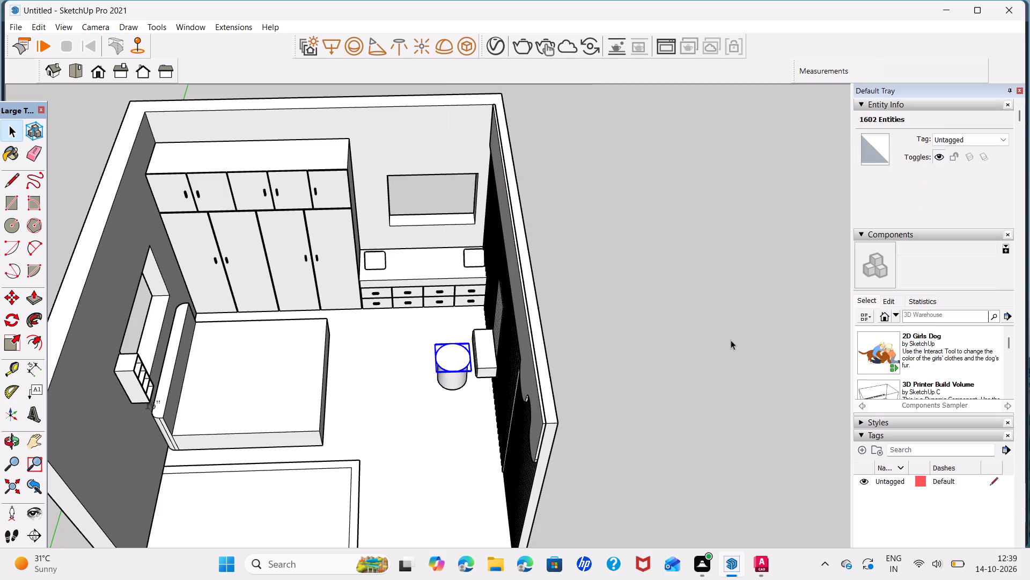
click(731, 340)
Make the small open shelf unit beside the window above the bed into a group.
scroll(473, 413, down, 6)
middle_drag(449, 424, 425, 325)
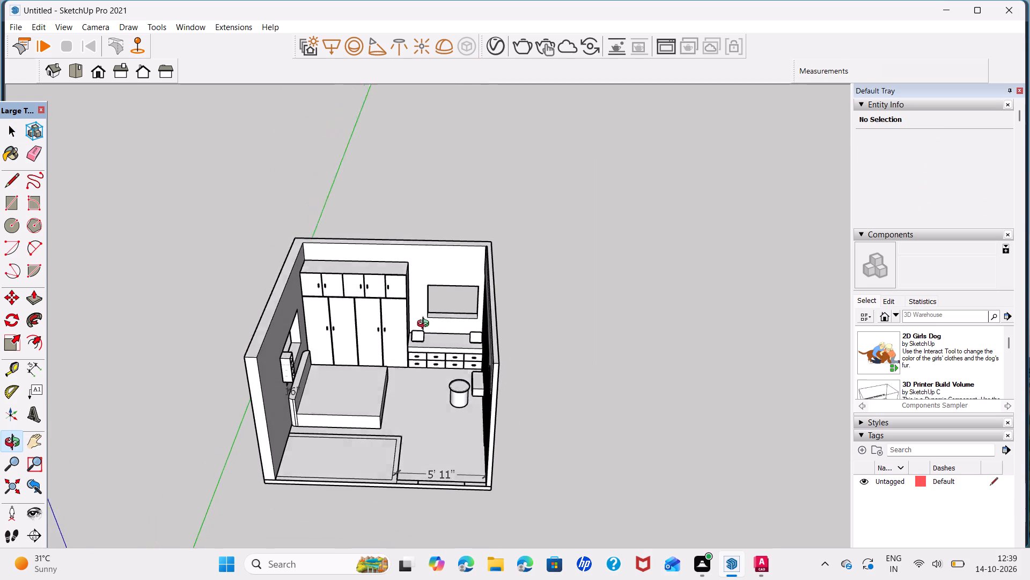
middle_drag(425, 325, 425, 321)
double_click(294, 361)
triple_click(292, 371)
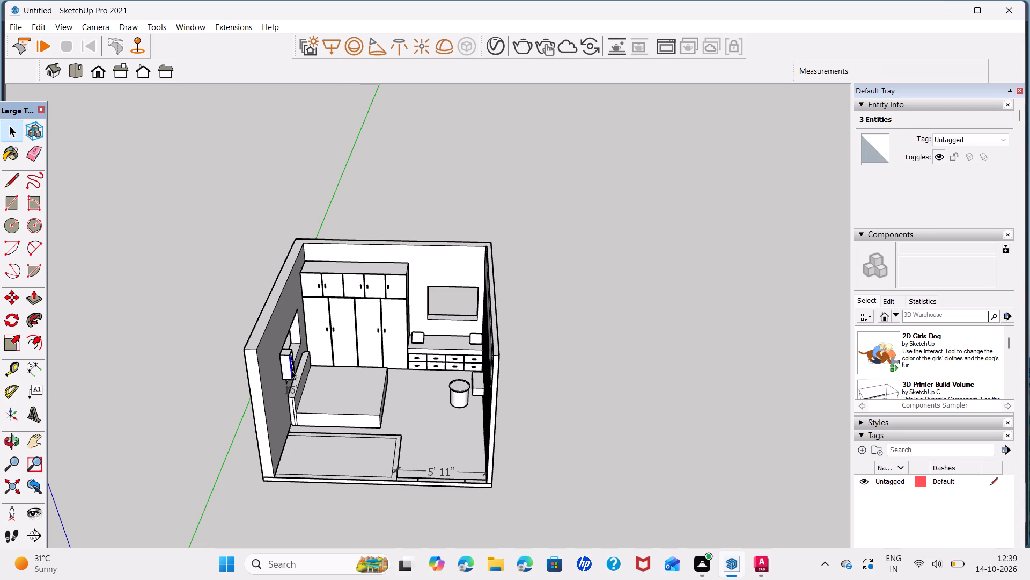
click(292, 371)
right_click(292, 371)
click(373, 235)
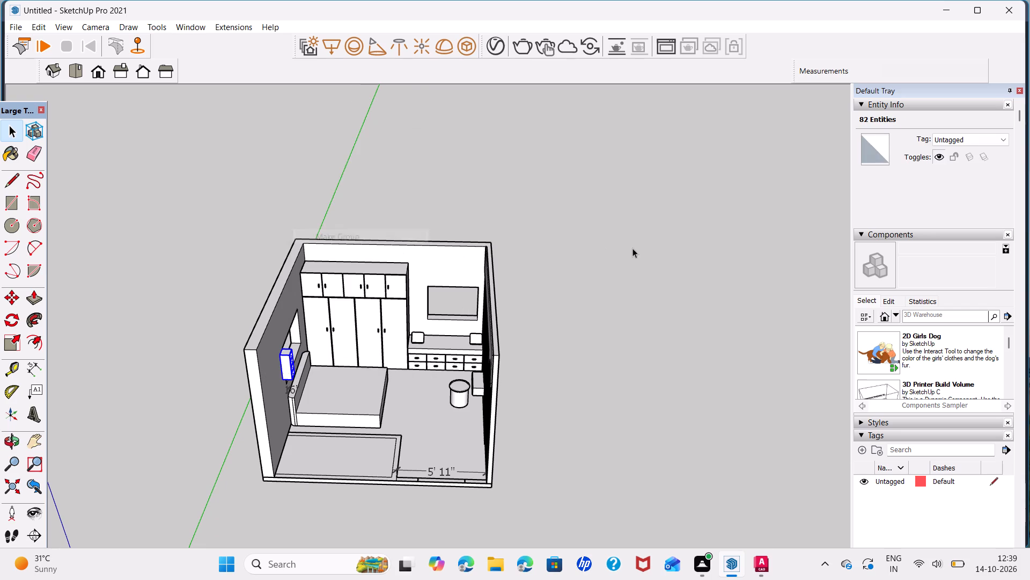
click(632, 248)
scroll(369, 447, up, 5)
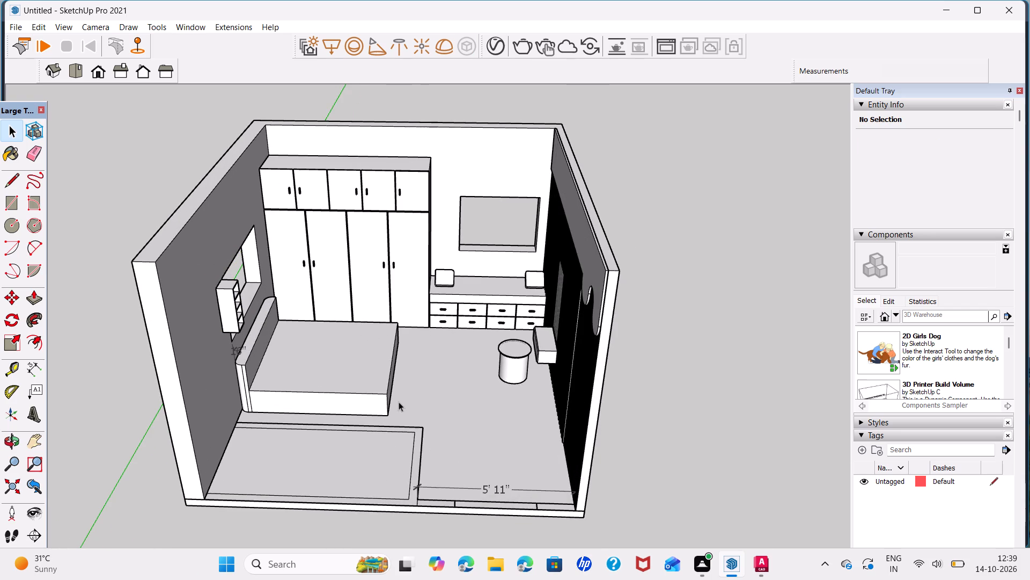
Draw a 15' 1" by 15' 9" rectangle across the tops of the walls, covering the whole bedroom.
middle_drag(401, 386, 402, 450)
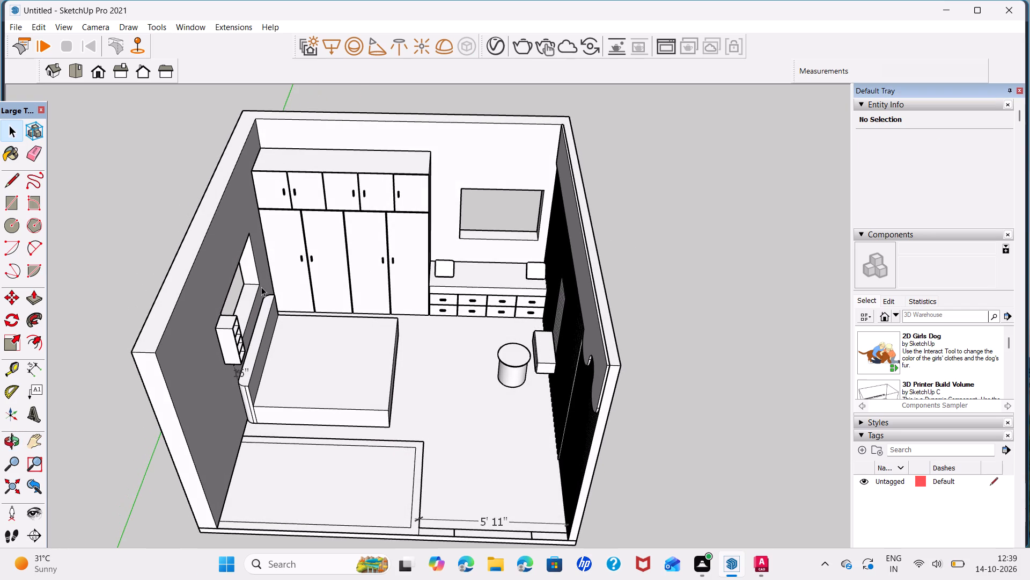
key(r)
click(241, 112)
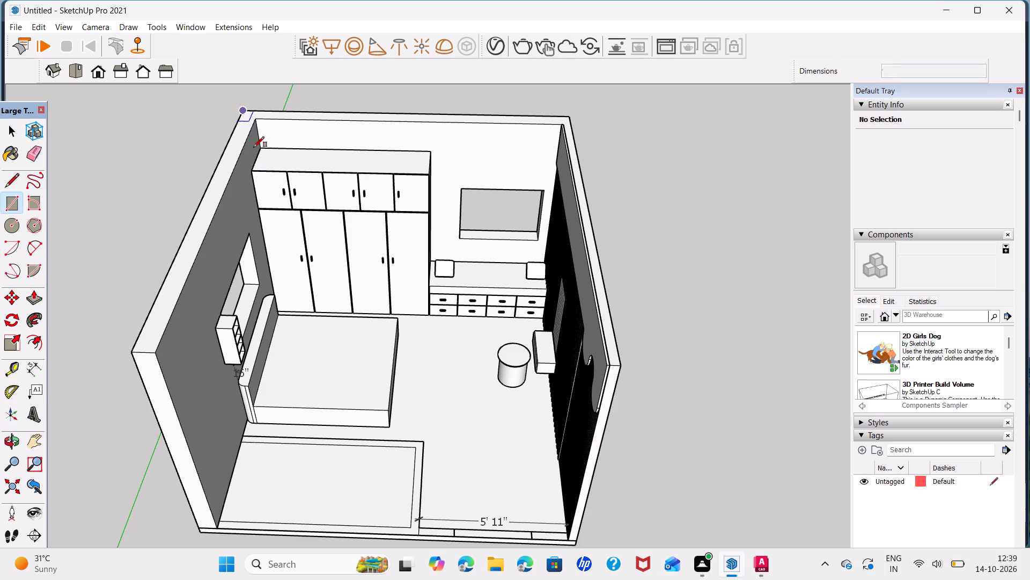
click(621, 365)
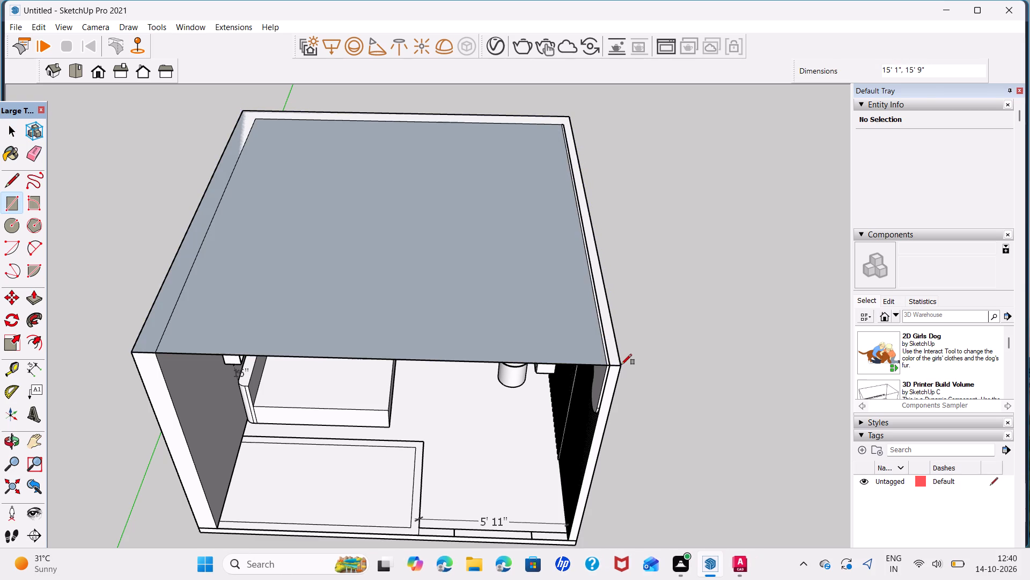
key(space)
Push/Pull the roof rectangle upward 4" into a slab.
middle_drag(566, 349, 569, 250)
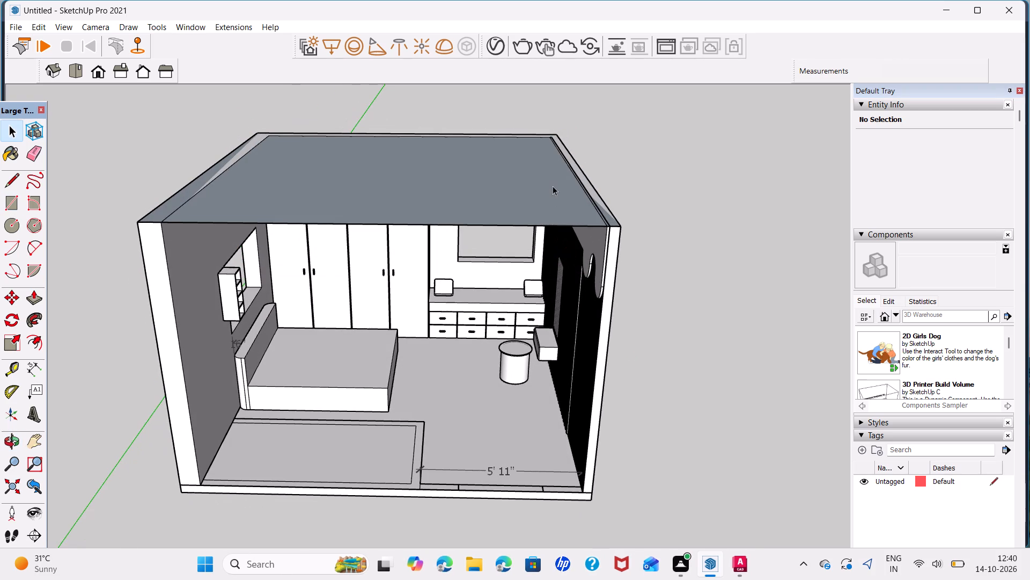
key(p)
click(553, 186)
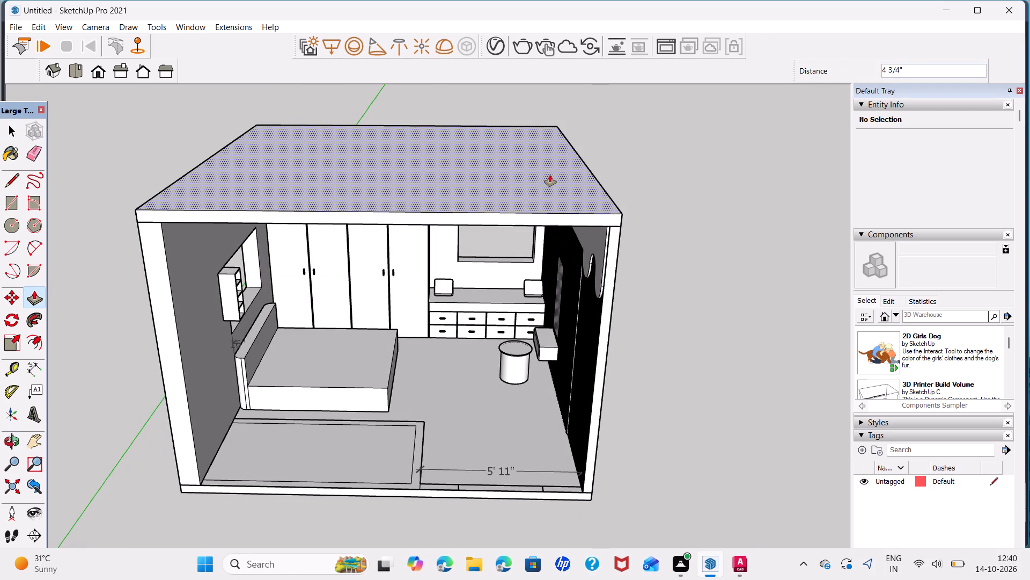
key(4)
key(Return)
key(space)
Make the whole roof slab above the bedroom into a group.
middle_drag(493, 354, 495, 308)
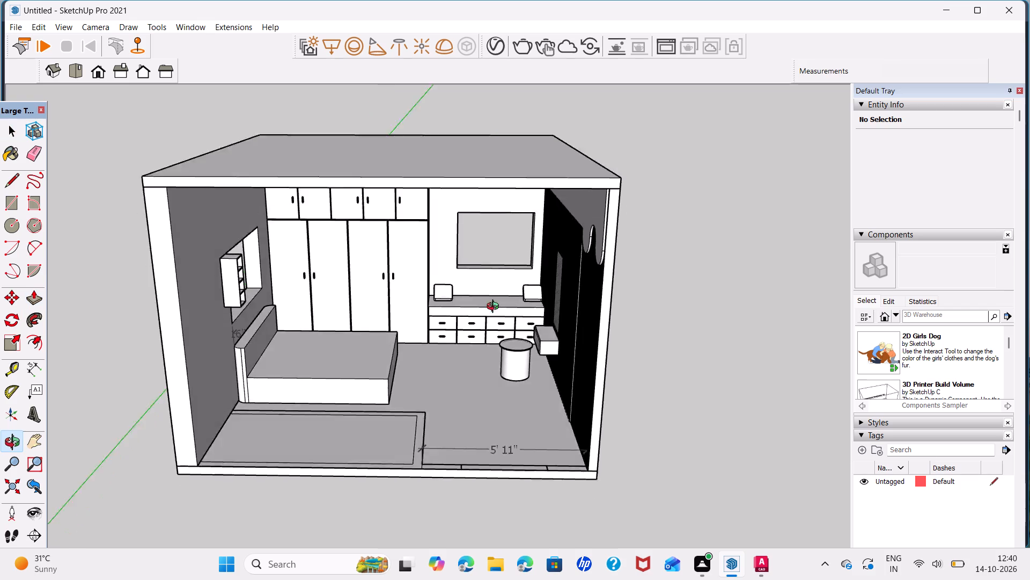
middle_drag(495, 308, 493, 245)
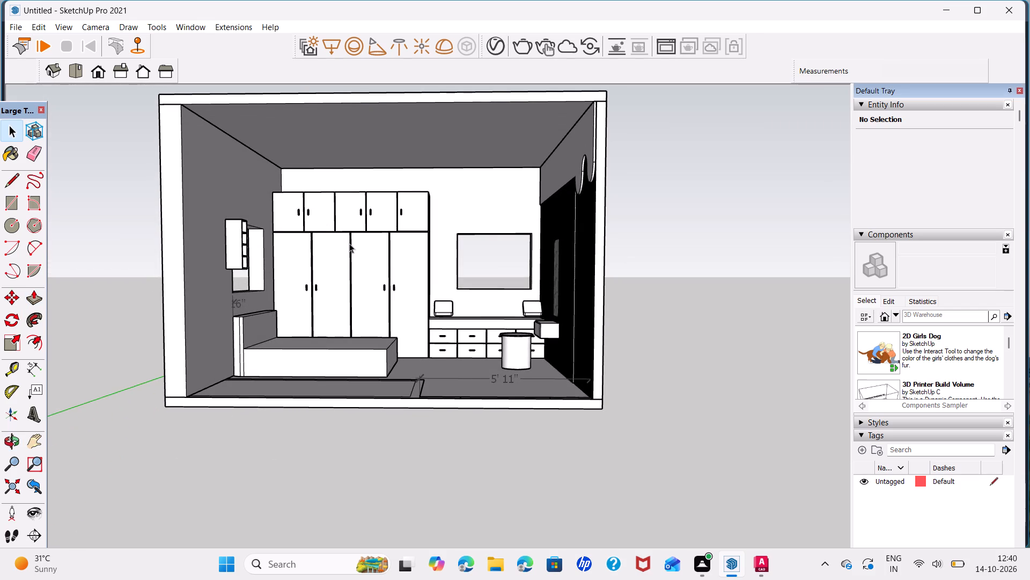
middle_drag(349, 243, 425, 280)
middle_drag(490, 287, 461, 351)
scroll(316, 384, up, 3)
middle_drag(316, 384, 295, 360)
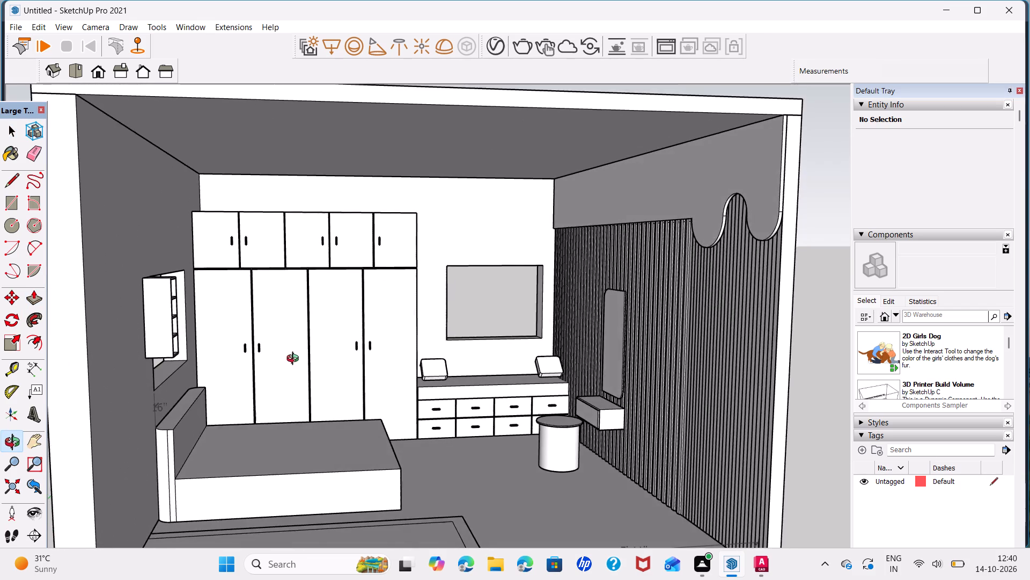
middle_drag(295, 360, 277, 363)
scroll(355, 168, down, 3)
triple_click(387, 152)
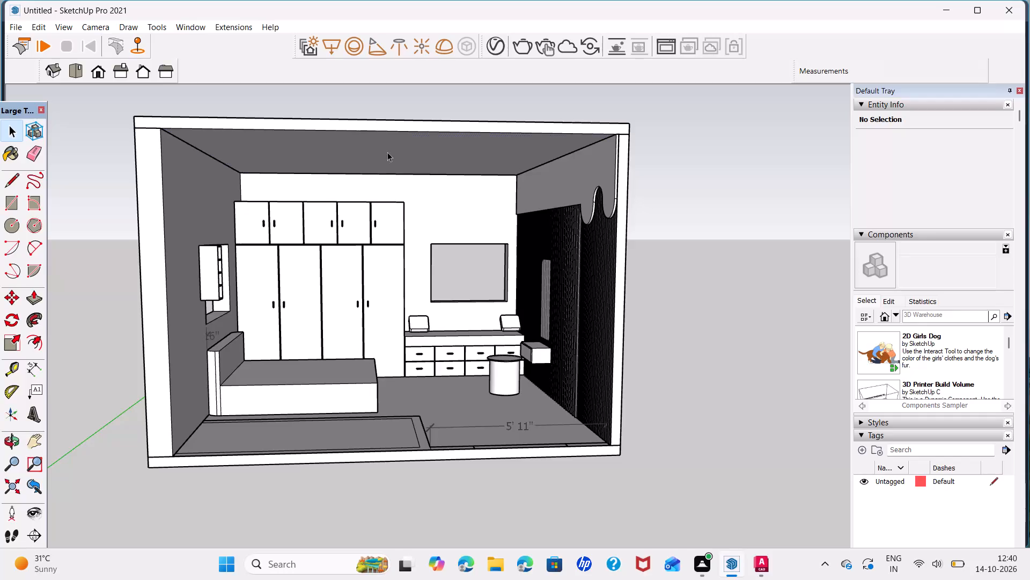
right_click(387, 152)
click(478, 266)
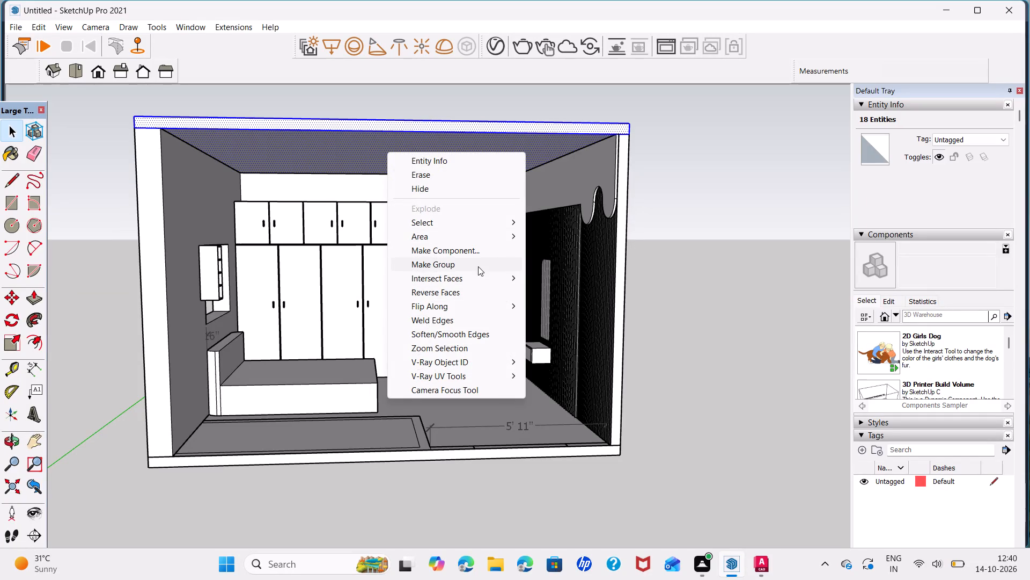
Draw a 13' 11" by 15' rectangle on the slab's underside between the inner wall corners.
scroll(254, 153, up, 3)
key(r)
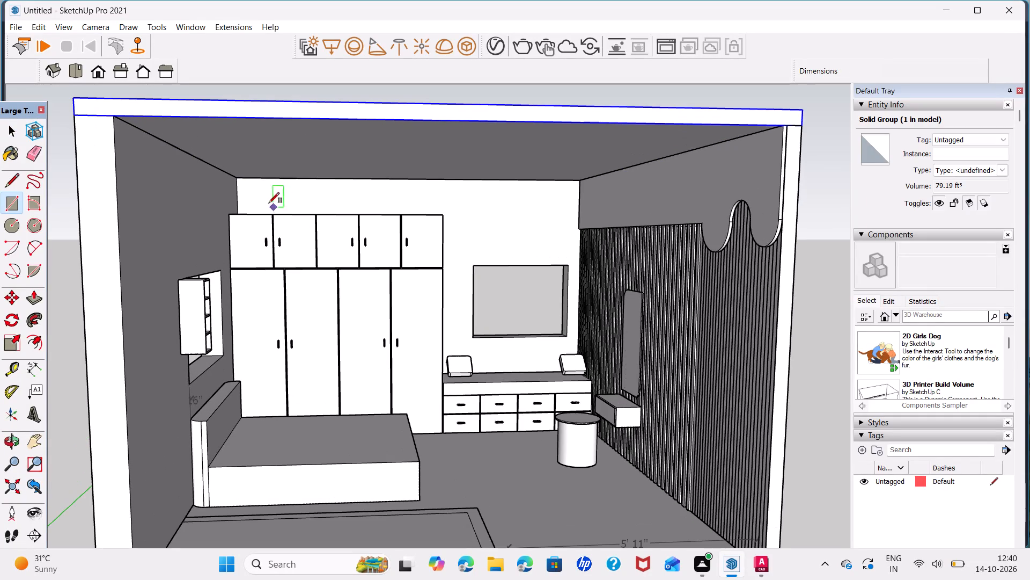
click(241, 179)
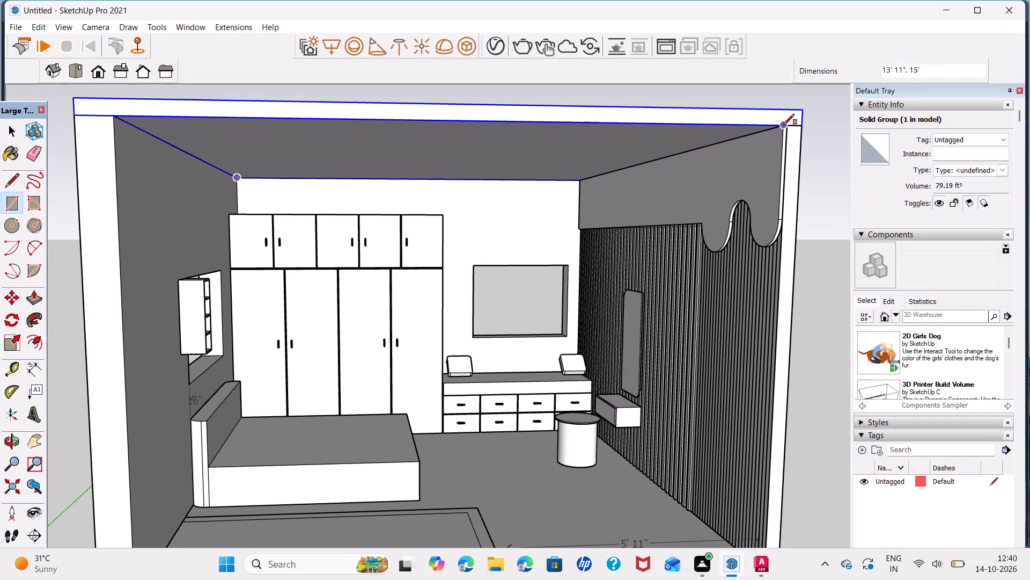
click(784, 125)
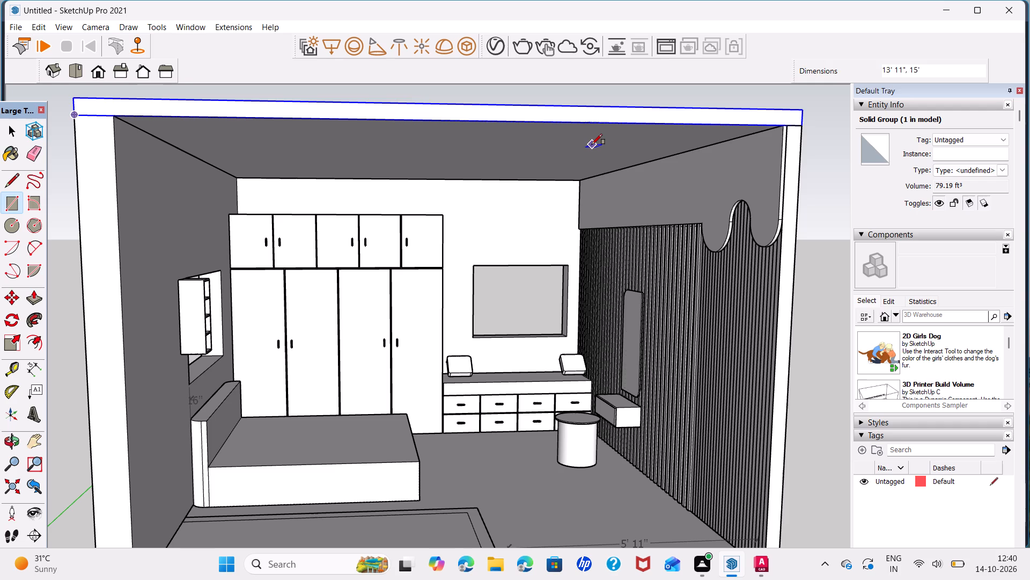
key(space)
Push/Pull the ceiling rectangle 3" down into the room as a false ceiling.
click(602, 93)
click(534, 161)
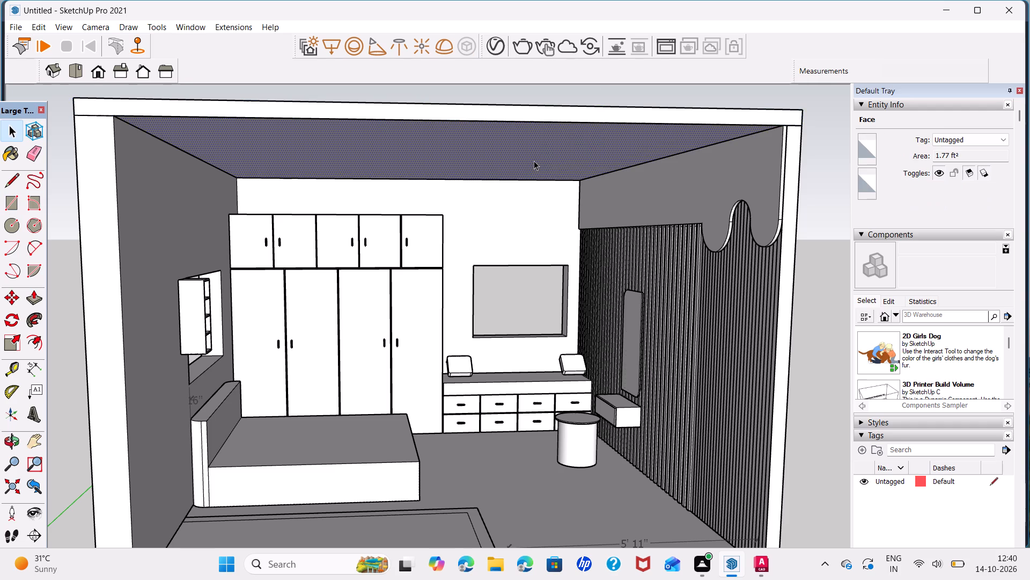
key(p)
click(534, 161)
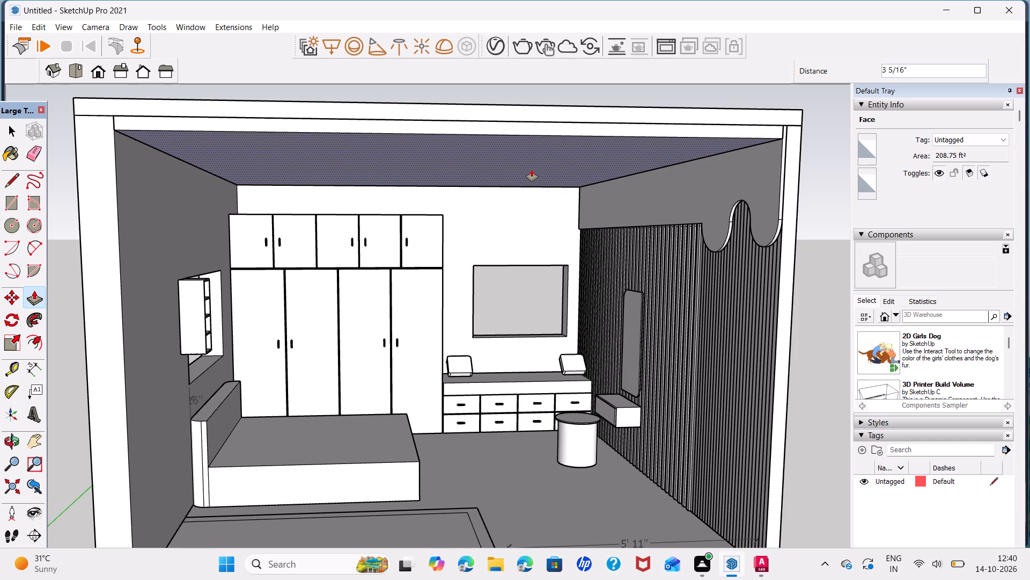
key(3)
key(Return)
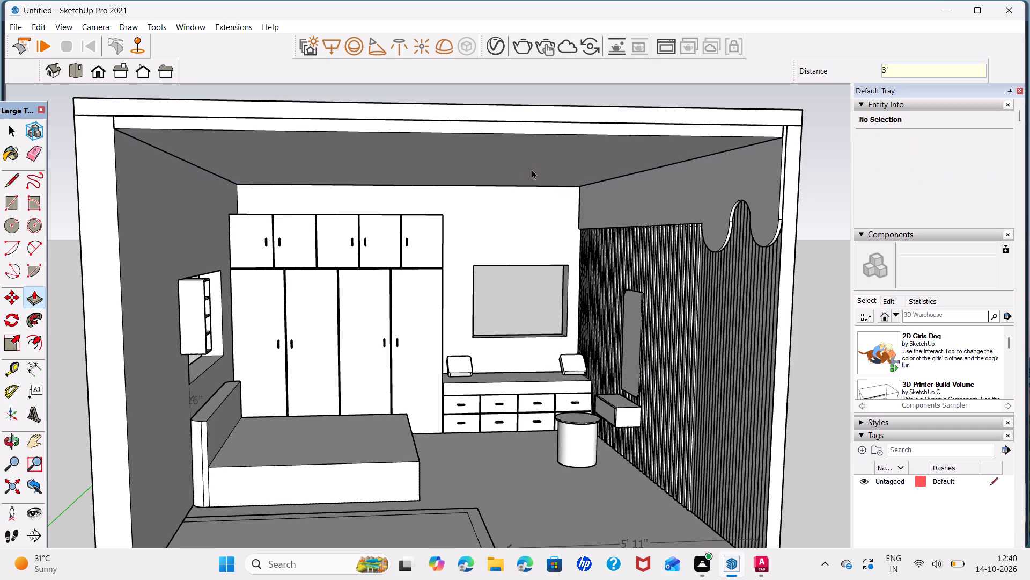
key(space)
Offset the false ceiling's underside outline inward by 1'.
scroll(531, 168, up, 4)
scroll(536, 182, down, 5)
middle_drag(536, 204, 528, 157)
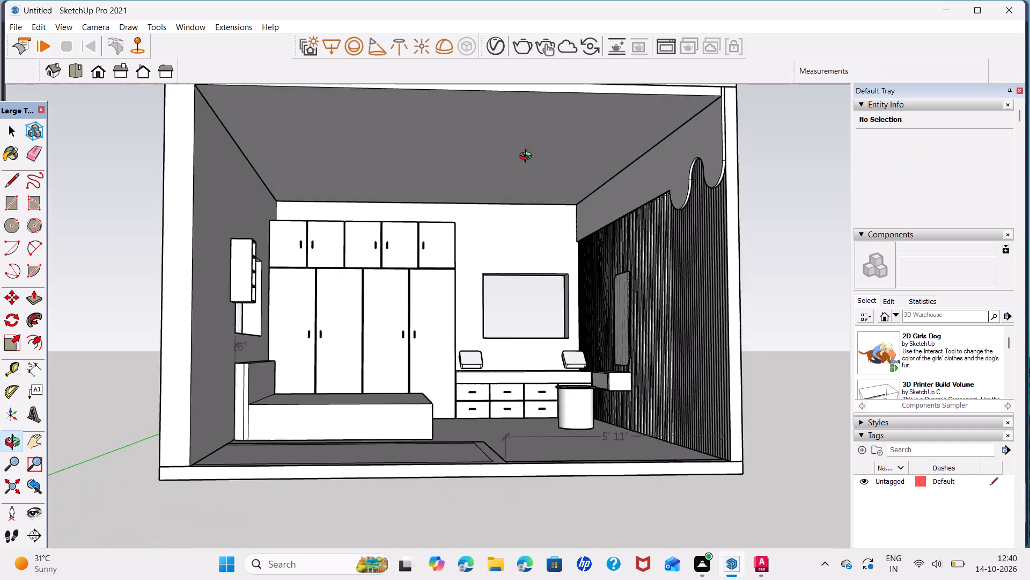
middle_drag(528, 157, 499, 187)
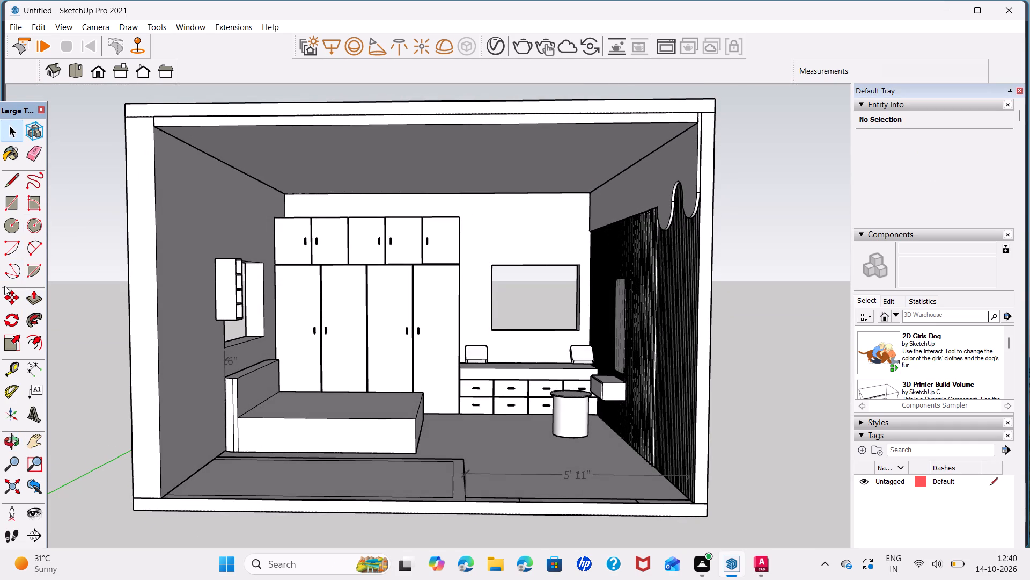
click(37, 341)
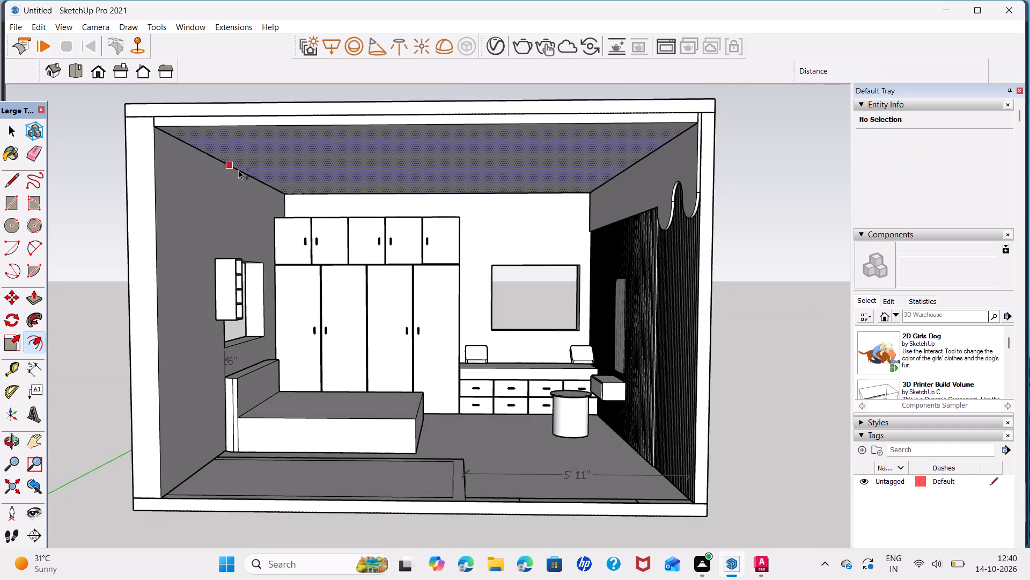
click(229, 161)
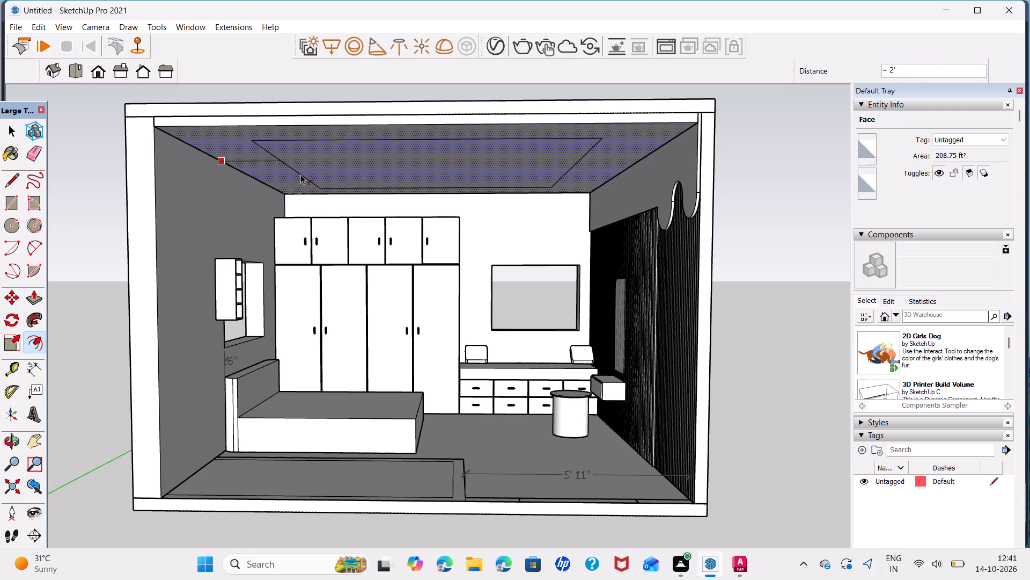
text(1')
key(Return)
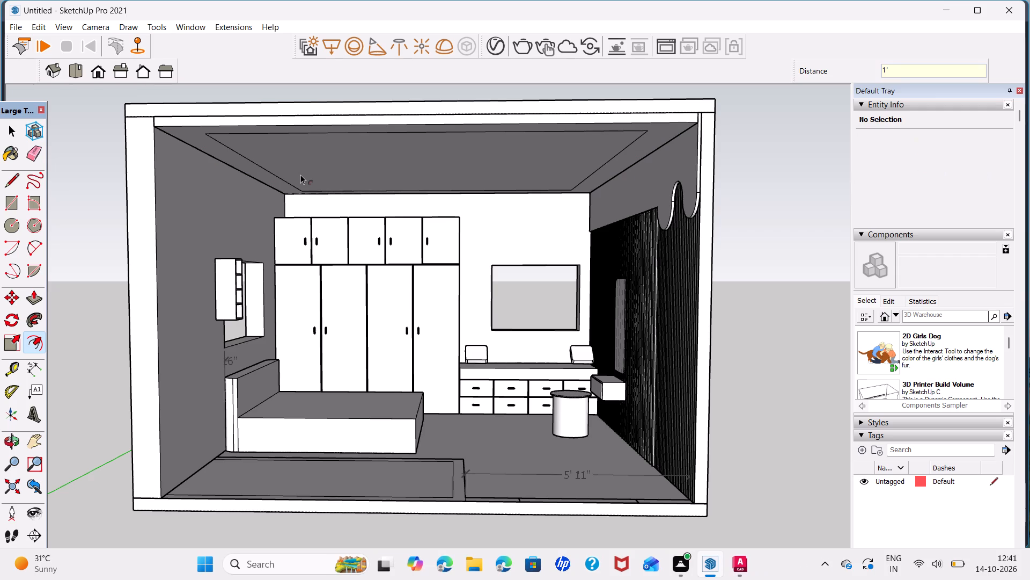
key(space)
Push/Pull the inner ceiling panel 2" upward to form a recessed tray.
middle_drag(451, 196, 470, 118)
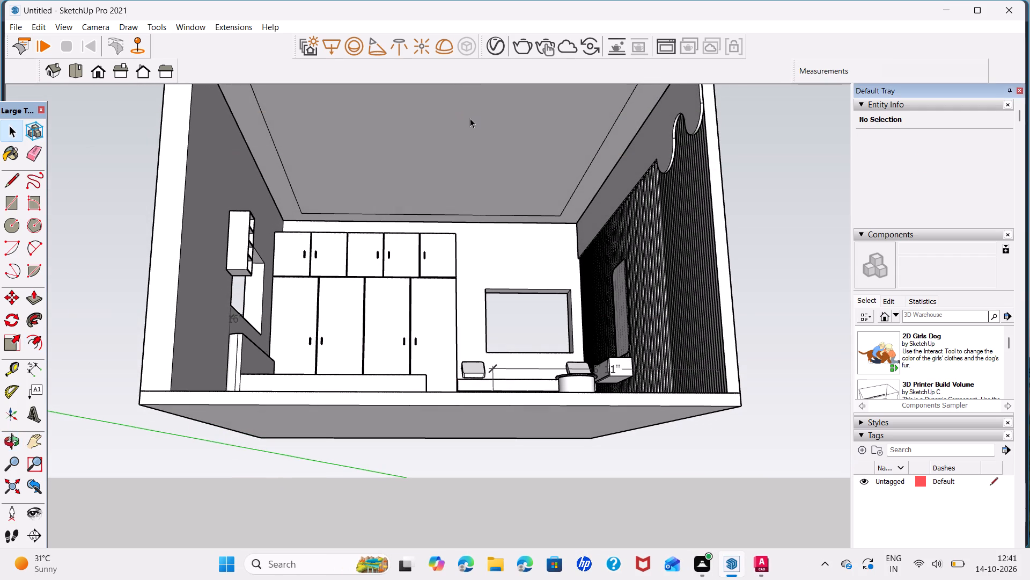
shift+middle_drag(425, 154, 461, 257)
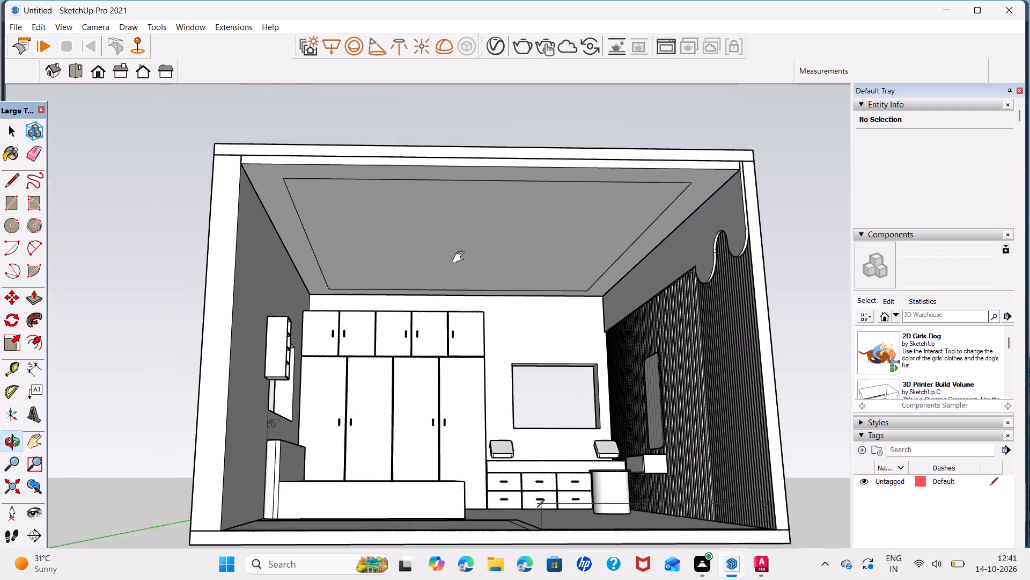
shift+middle_drag(461, 257, 464, 271)
scroll(474, 293, up, 1)
click(494, 284)
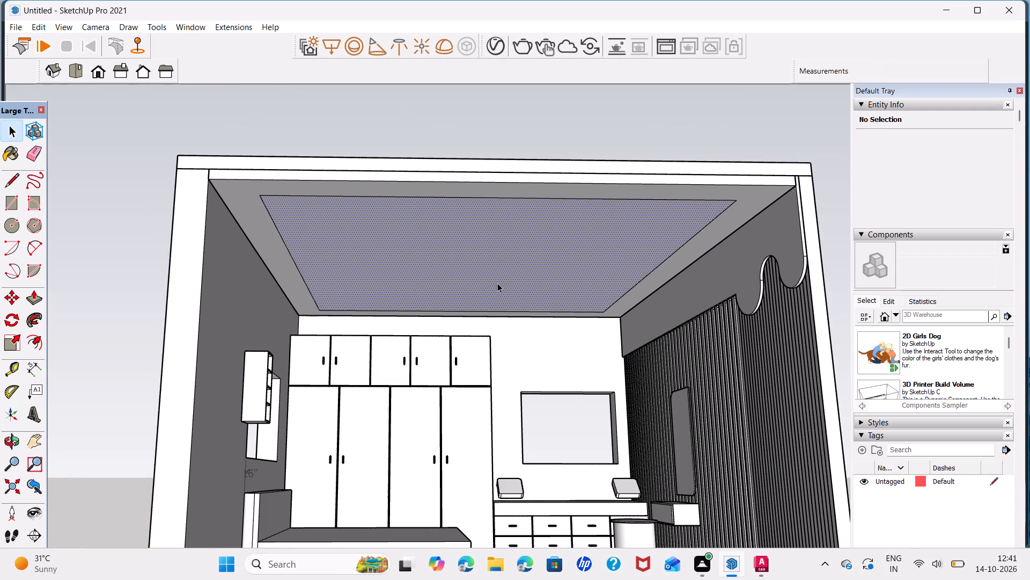
key(p)
click(497, 283)
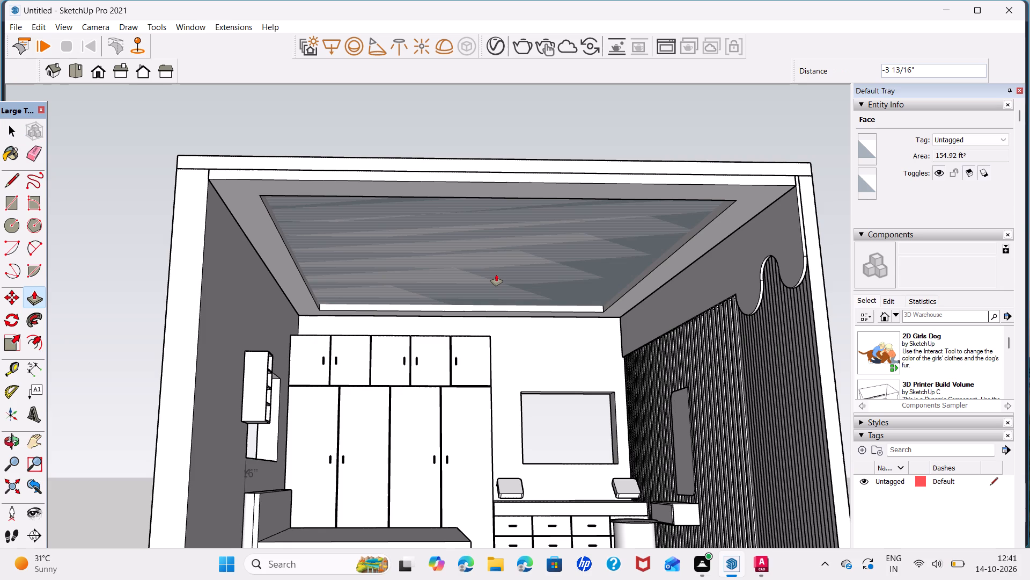
key(2)
key(Return)
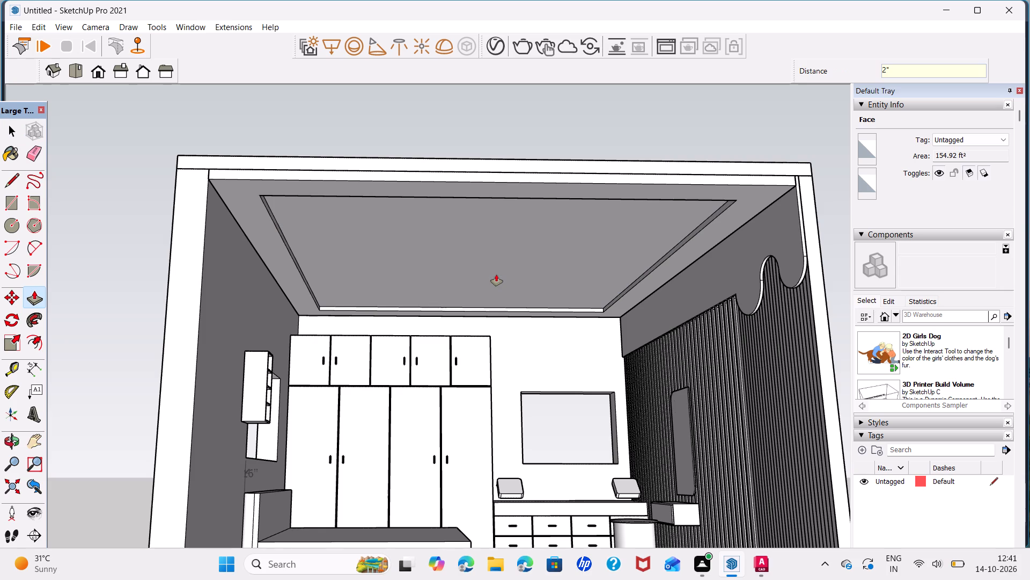
key(space)
Offset the outline of the ceiling recess's narrow side face along the fluted wall inward by about 3/16".
middle_drag(591, 277, 623, 281)
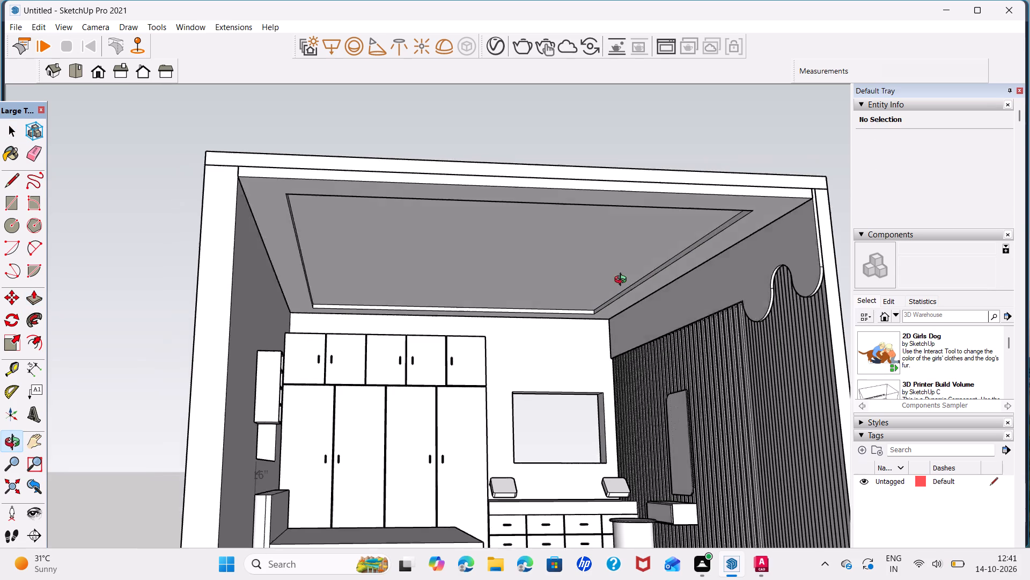
middle_drag(623, 281, 685, 281)
scroll(703, 263, up, 6)
middle_drag(703, 263, 710, 273)
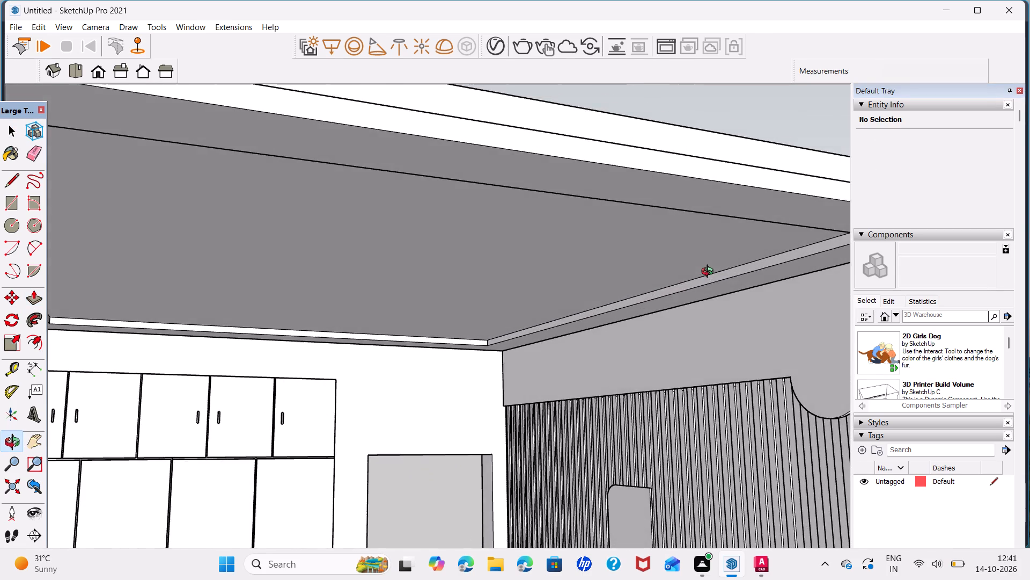
middle_drag(710, 273, 712, 280)
scroll(727, 281, up, 1)
click(729, 281)
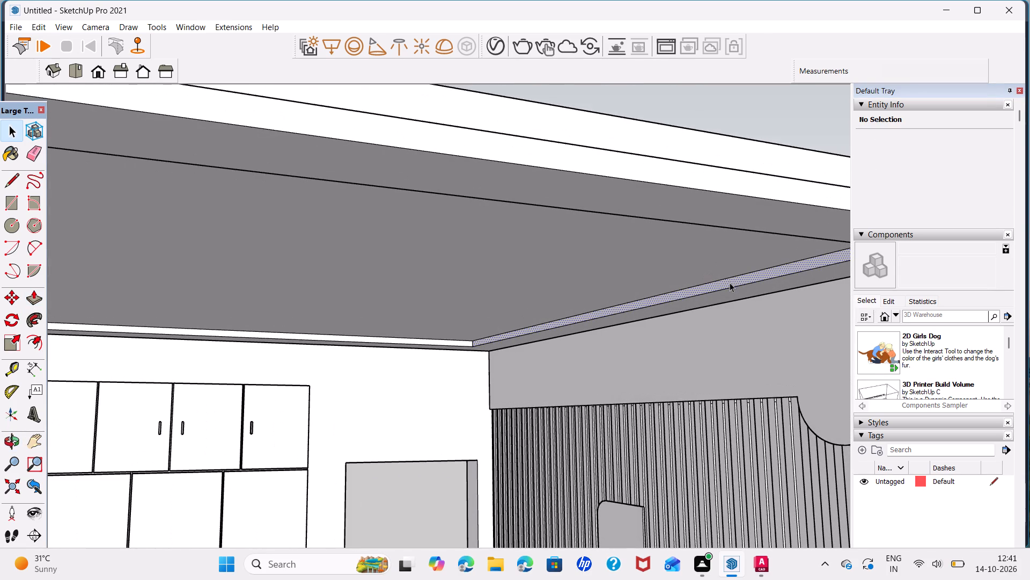
click(28, 339)
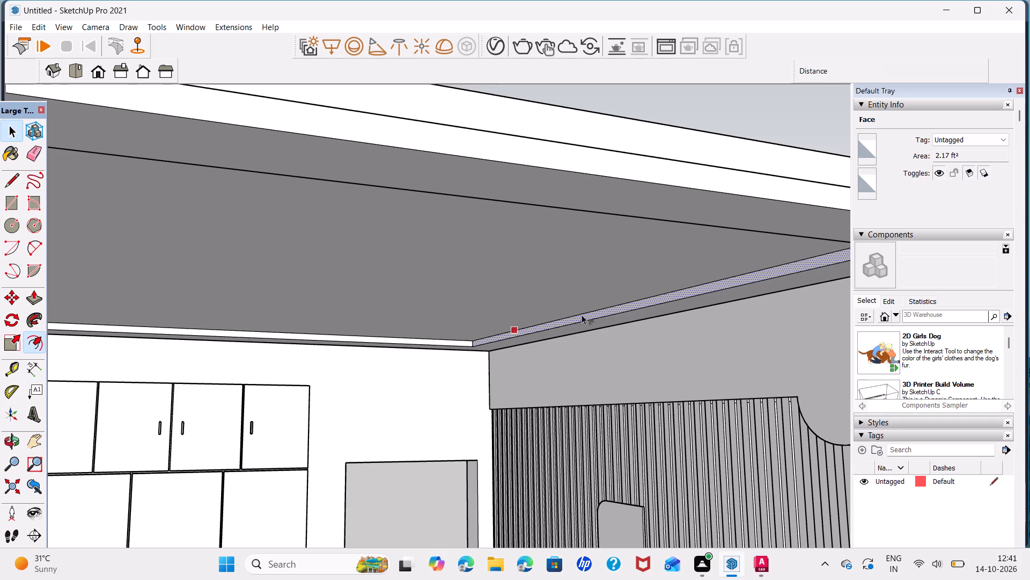
click(641, 300)
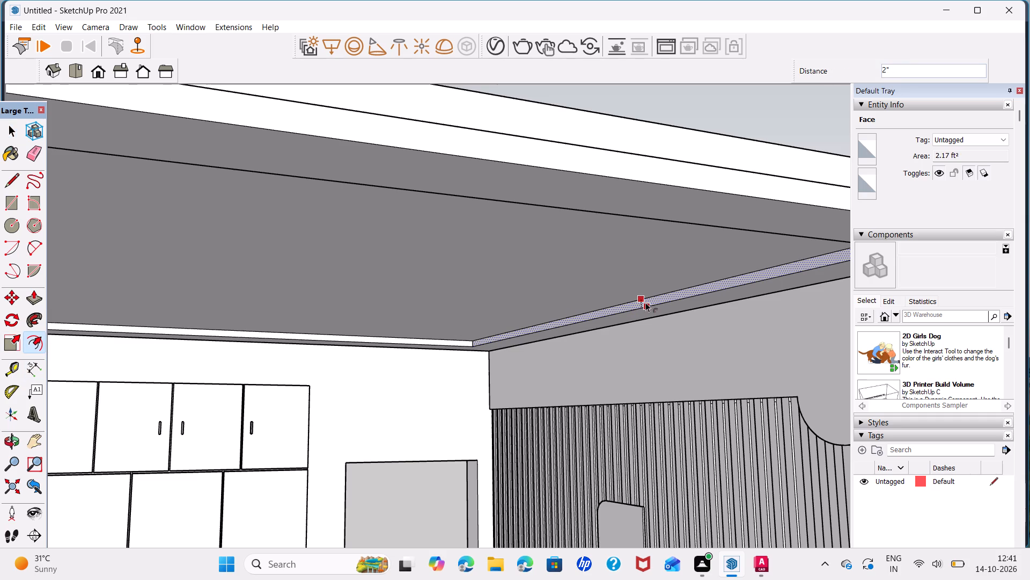
scroll(645, 302, up, 18)
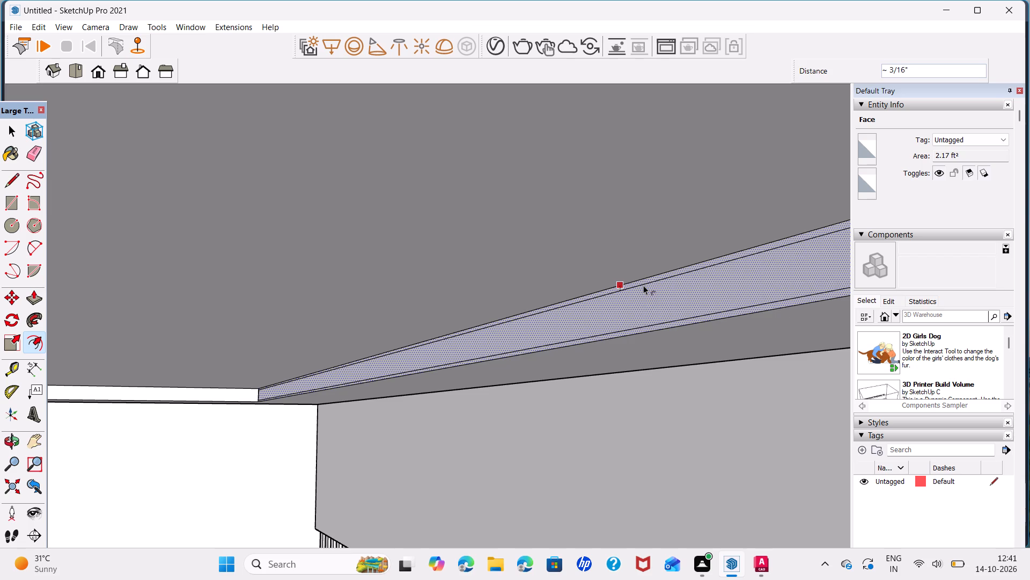
click(643, 285)
scroll(643, 306, down, 5)
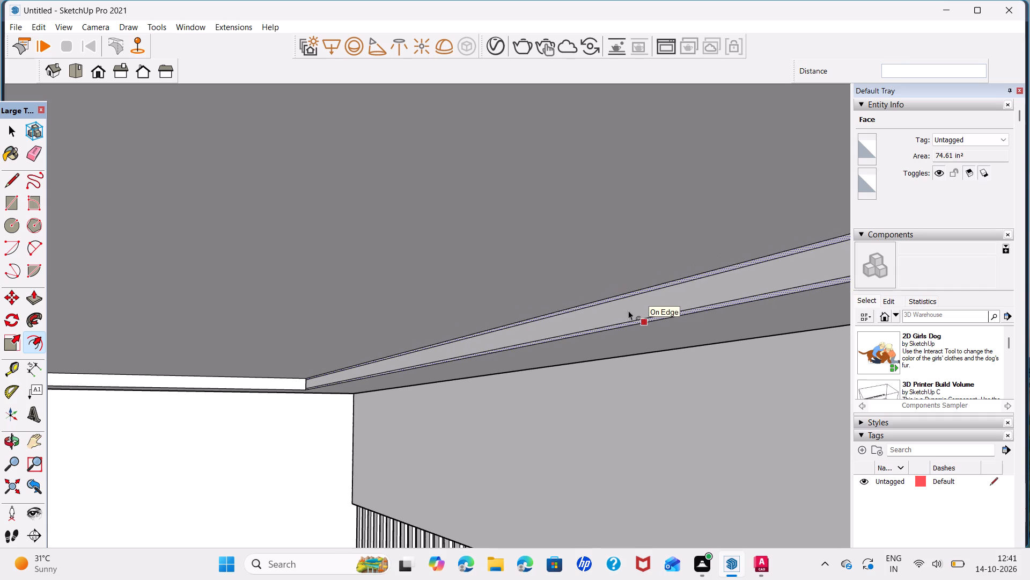
click(269, 382)
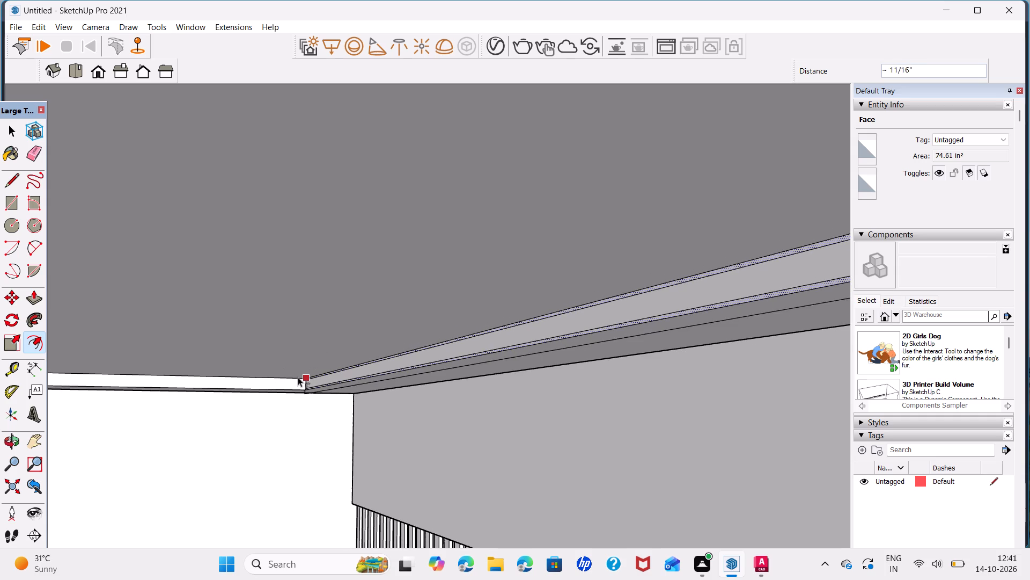
key(space)
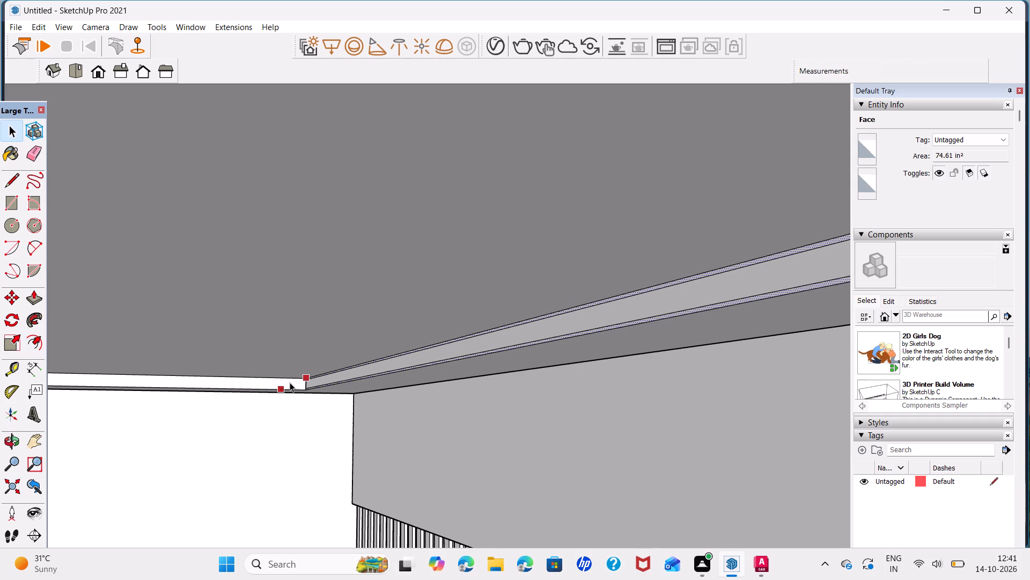
Offset the outline of the ceiling recess's narrow side face along the wardrobe wall inward by about 1/4".
scroll(290, 382, down, 1)
scroll(290, 382, up, 12)
click(299, 392)
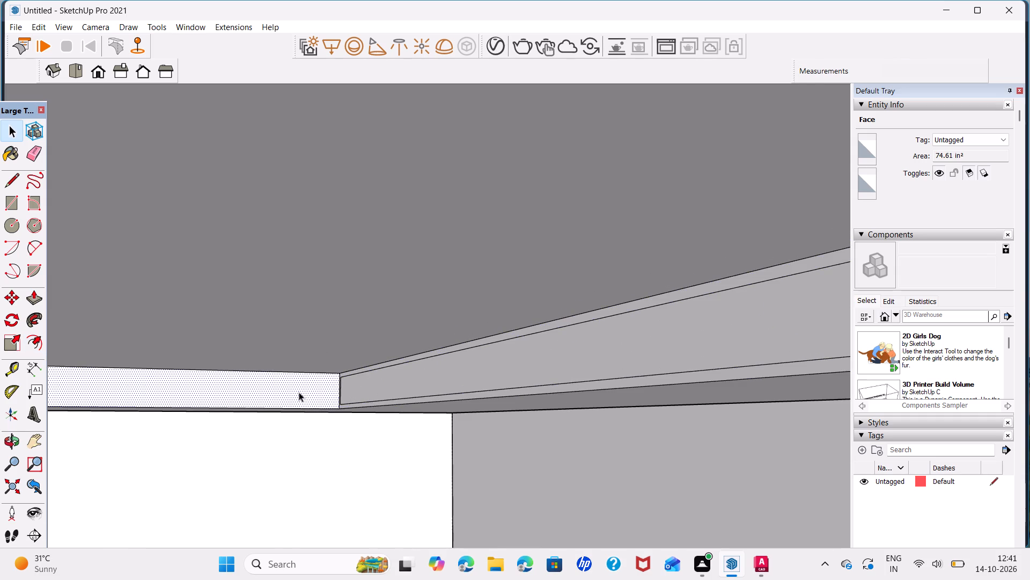
click(36, 343)
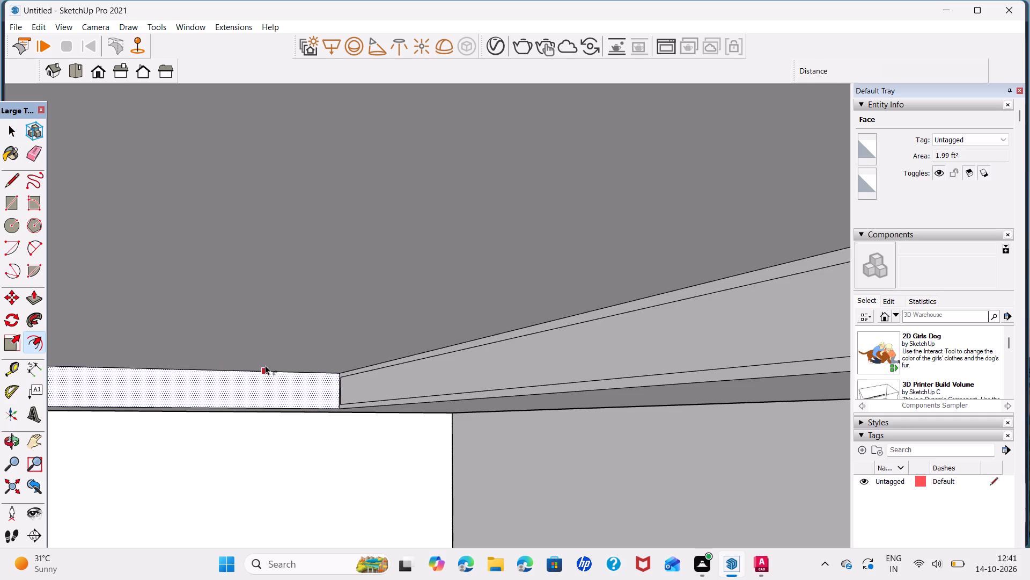
click(267, 369)
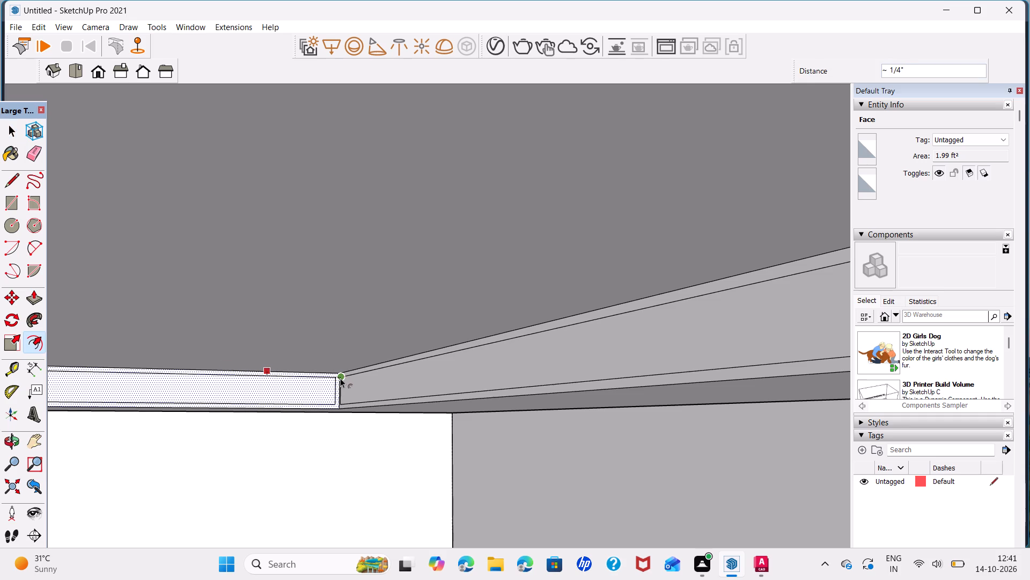
click(340, 378)
Offset the outline of the recess's narrow side face along the bed headboard wall inward by about 1/4".
scroll(228, 407, down, 7)
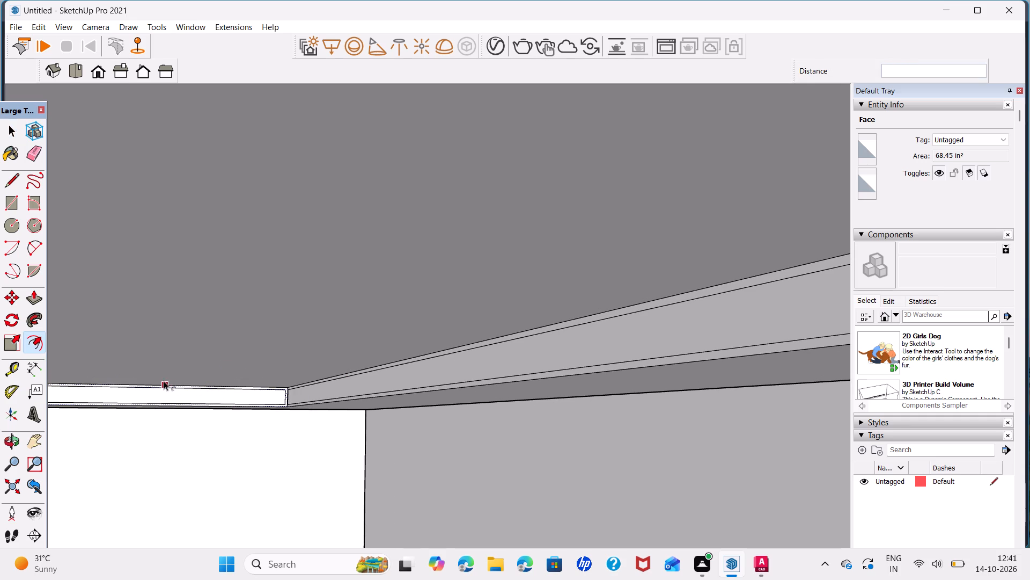
shift+middle_drag(161, 379, 589, 376)
scroll(335, 385, down, 8)
middle_drag(378, 385, 378, 385)
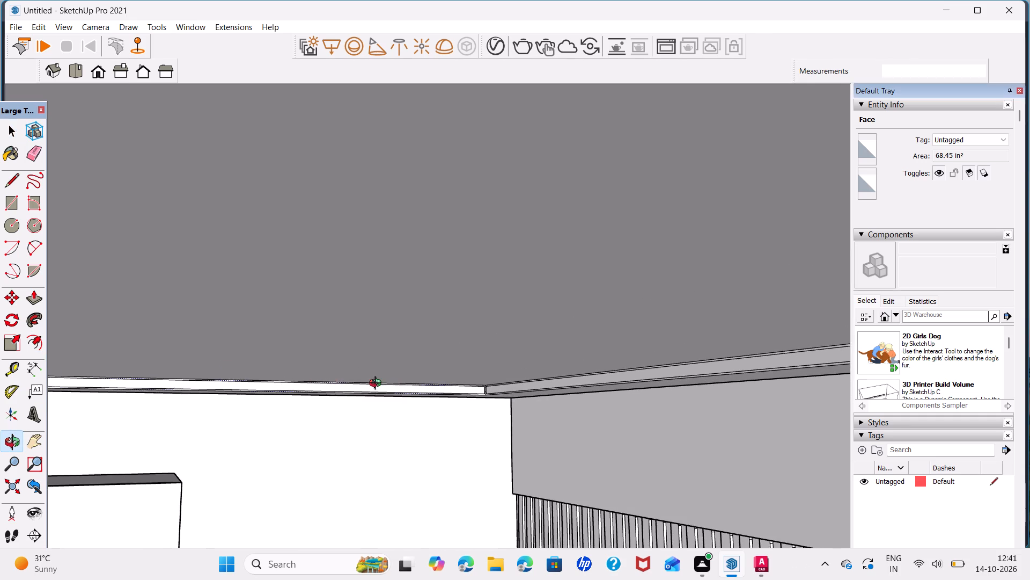
middle_drag(378, 385, 328, 367)
scroll(328, 370, down, 12)
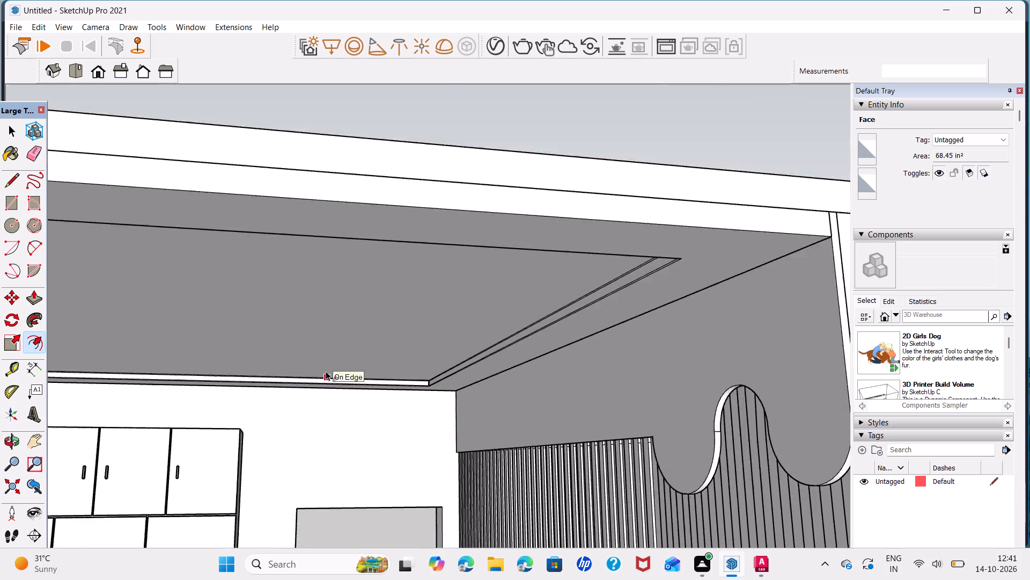
scroll(326, 371, down, 2)
shift+middle_drag(231, 363, 466, 362)
scroll(369, 342, up, 6)
middle_drag(369, 342, 362, 344)
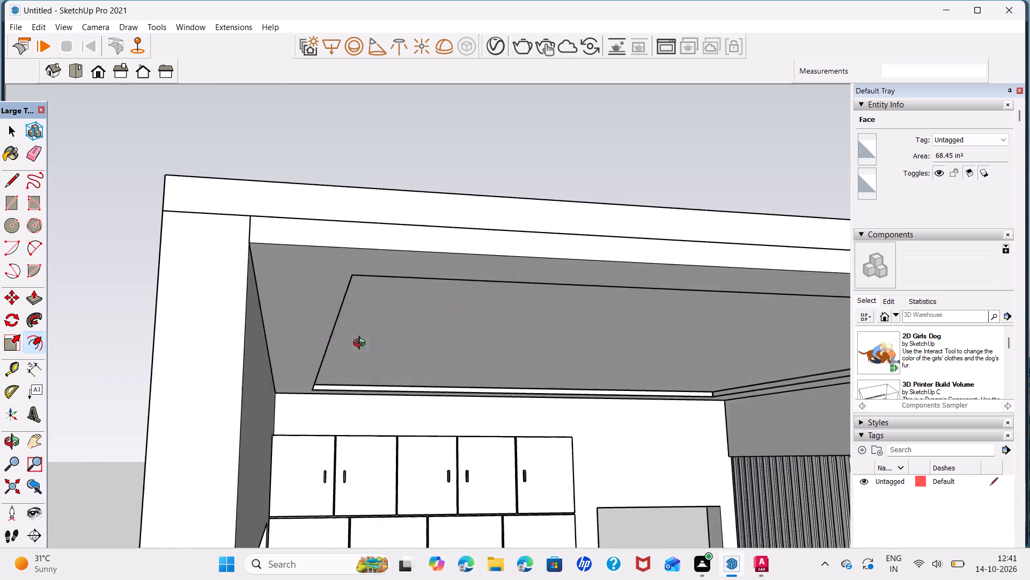
middle_drag(362, 344, 214, 353)
scroll(176, 351, up, 5)
key(space)
click(197, 366)
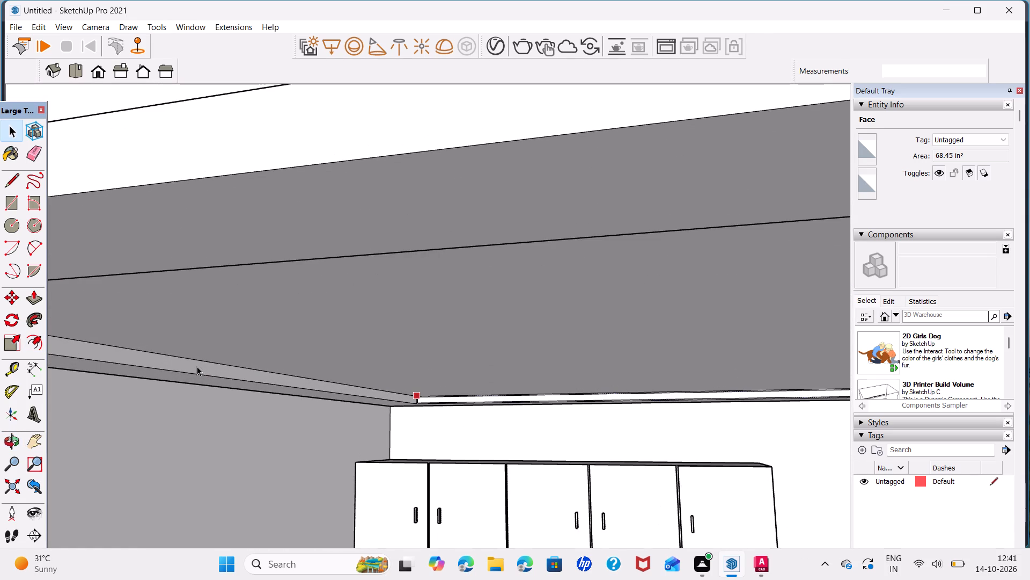
click(43, 339)
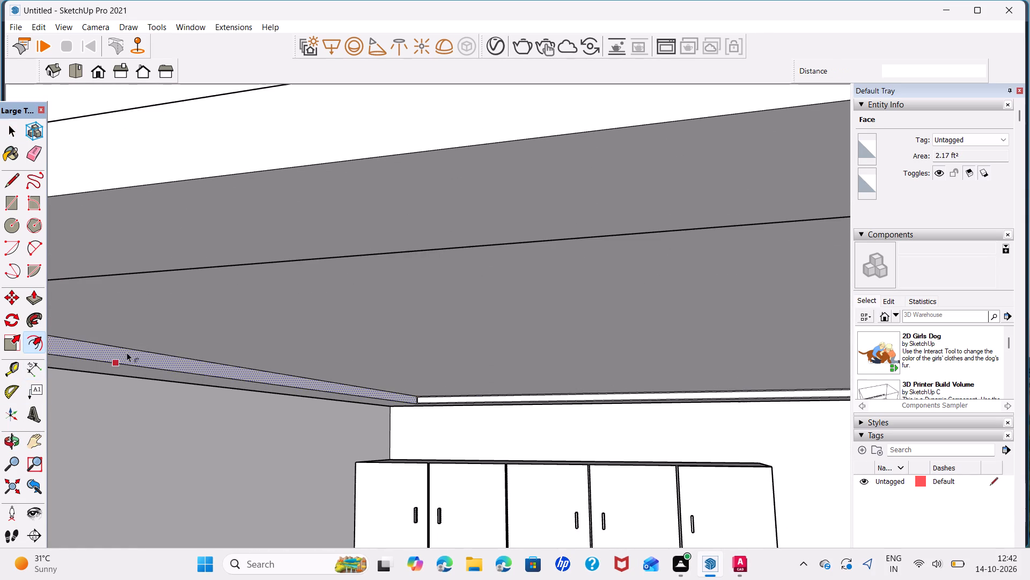
click(129, 350)
scroll(422, 402, up, 7)
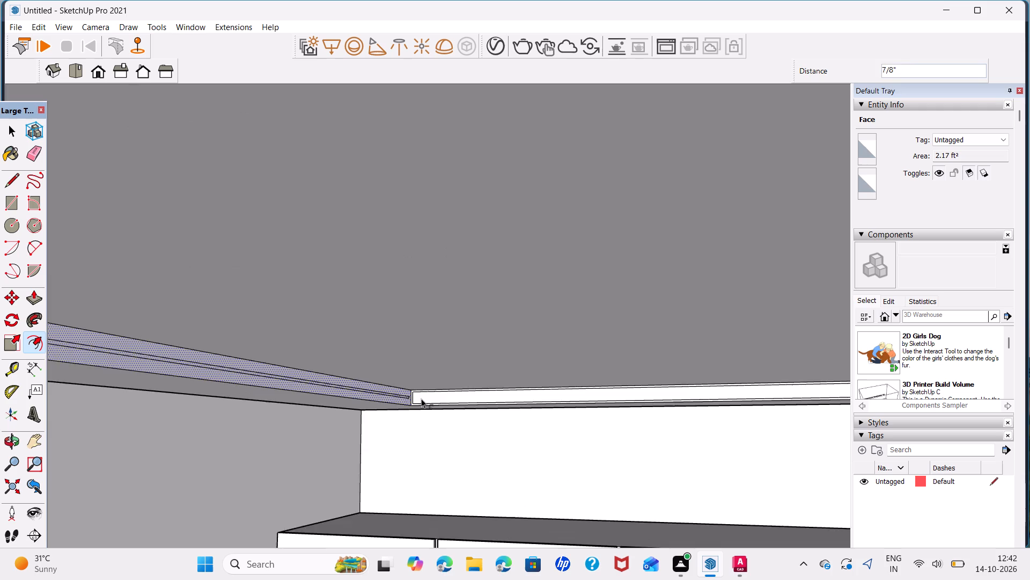
scroll(421, 398, up, 13)
click(396, 378)
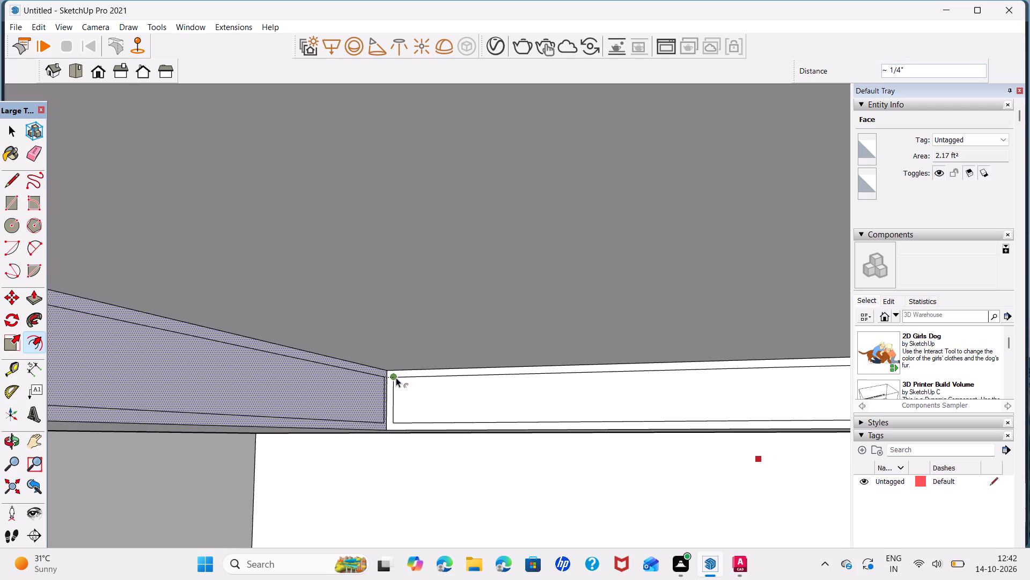
Push/Pull the inner strip of the recess's side face along the headboard wall 1" inward to form a groove.
key(space)
click(352, 398)
key(p)
click(352, 398)
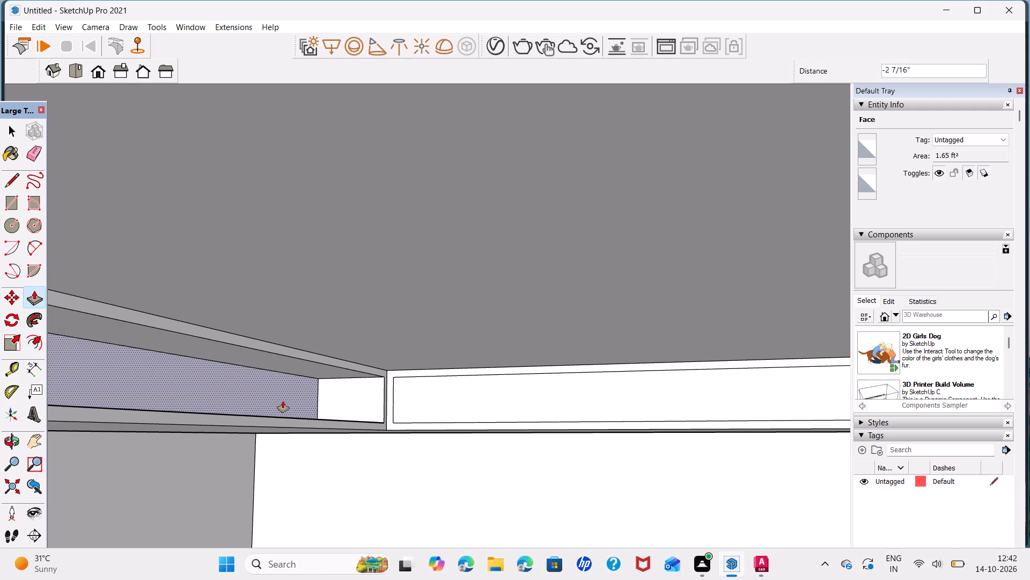
click(297, 405)
key(1)
key(Return)
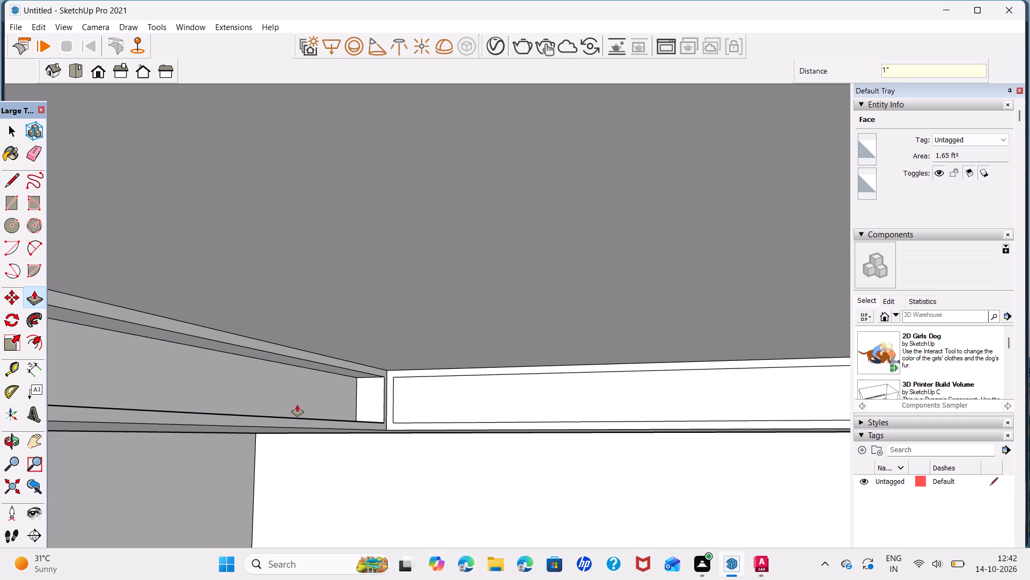
Repeat the 1" inward Push/Pull on the inner strips of the recess side faces along the wardrobe and fluted walls.
double_click(528, 404)
scroll(550, 396, down, 11)
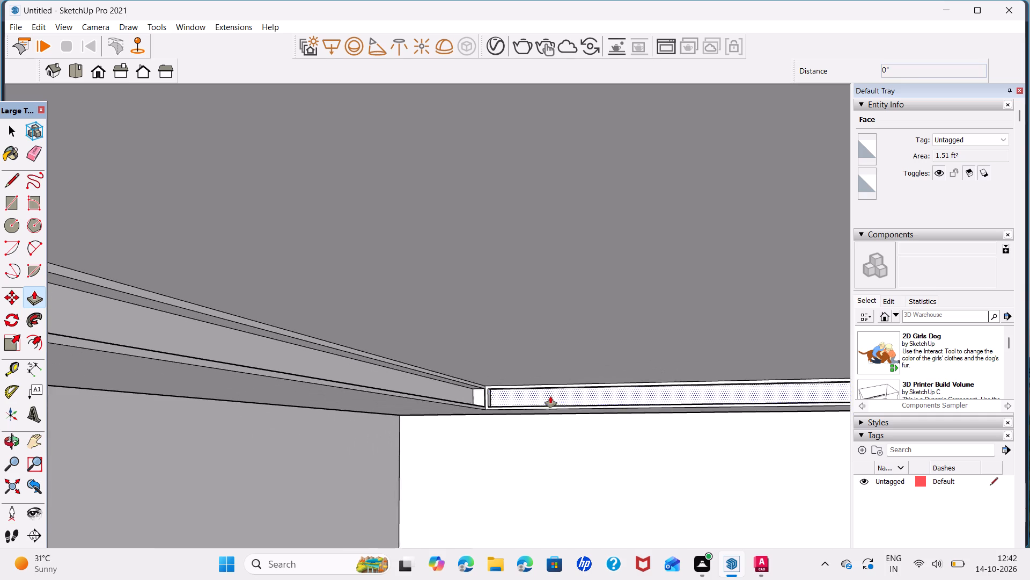
scroll(550, 396, down, 2)
scroll(615, 387, down, 6)
shift+middle_drag(639, 397, 364, 335)
scroll(374, 352, down, 8)
middle_drag(597, 332, 841, 288)
scroll(785, 304, up, 12)
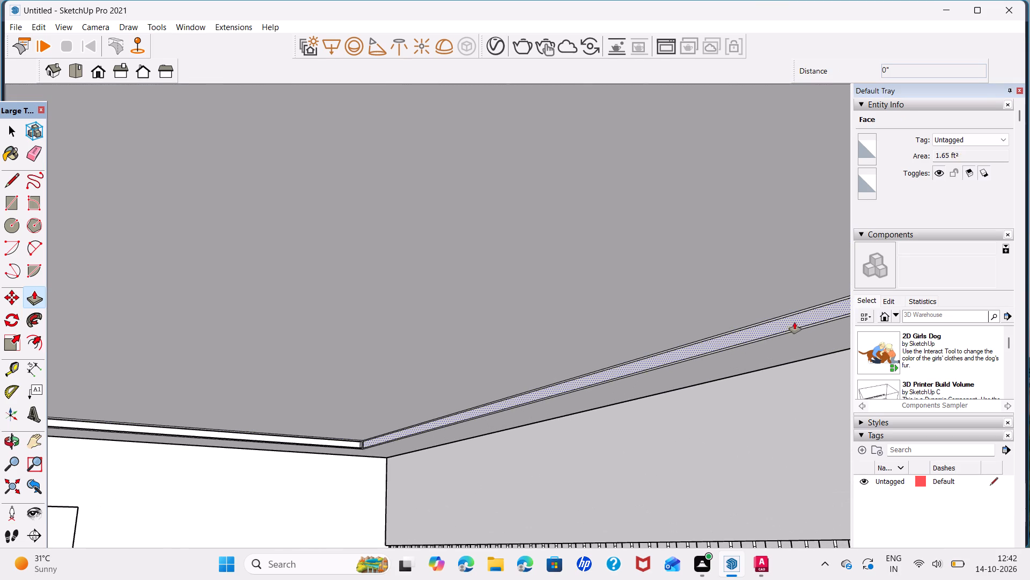
double_click(794, 322)
key(space)
Examine the grooved ceiling recess and the furnished room interior from several angles.
scroll(469, 334, down, 13)
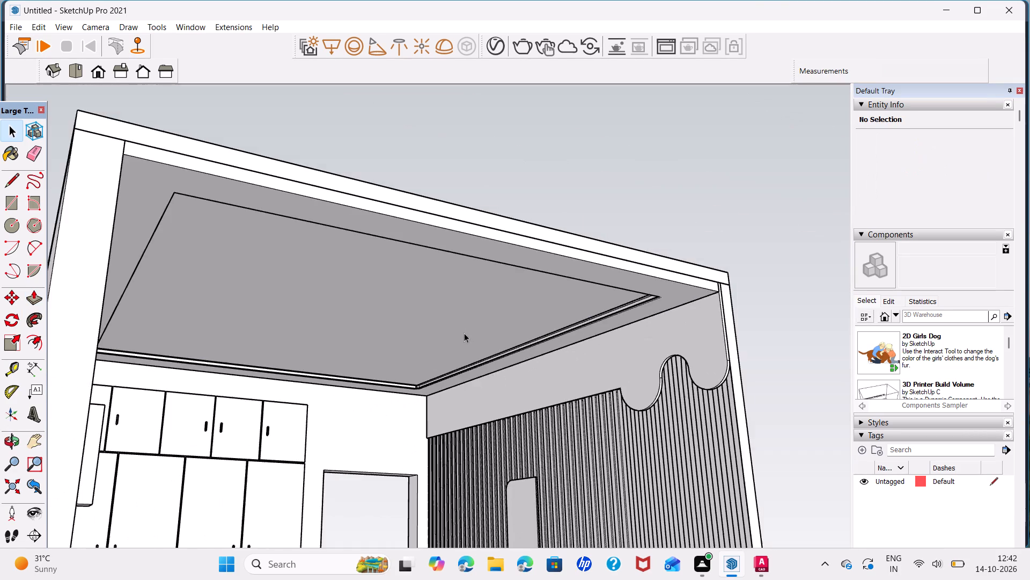
middle_drag(474, 304, 373, 357)
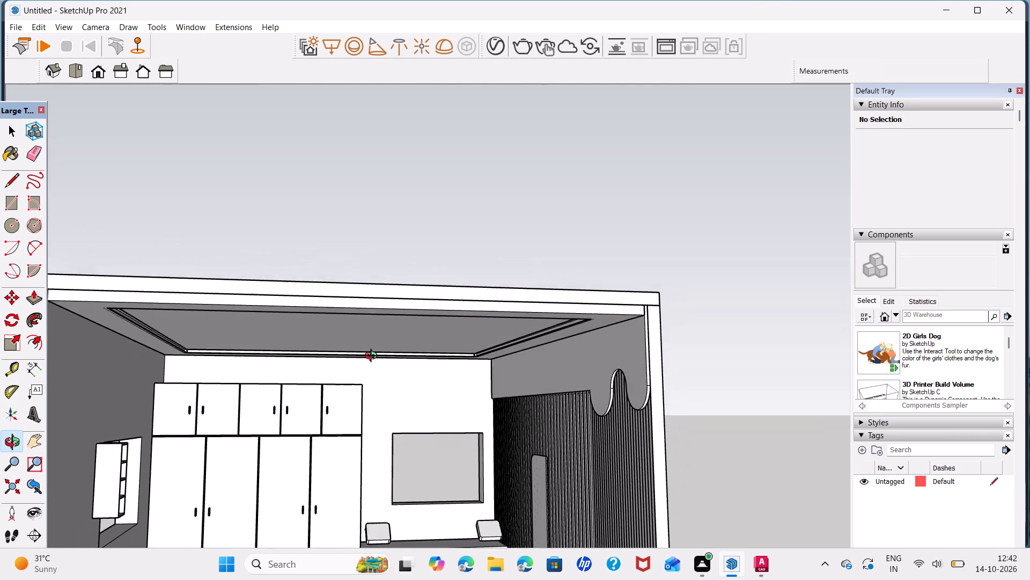
middle_drag(373, 357, 370, 371)
middle_drag(380, 357, 380, 357)
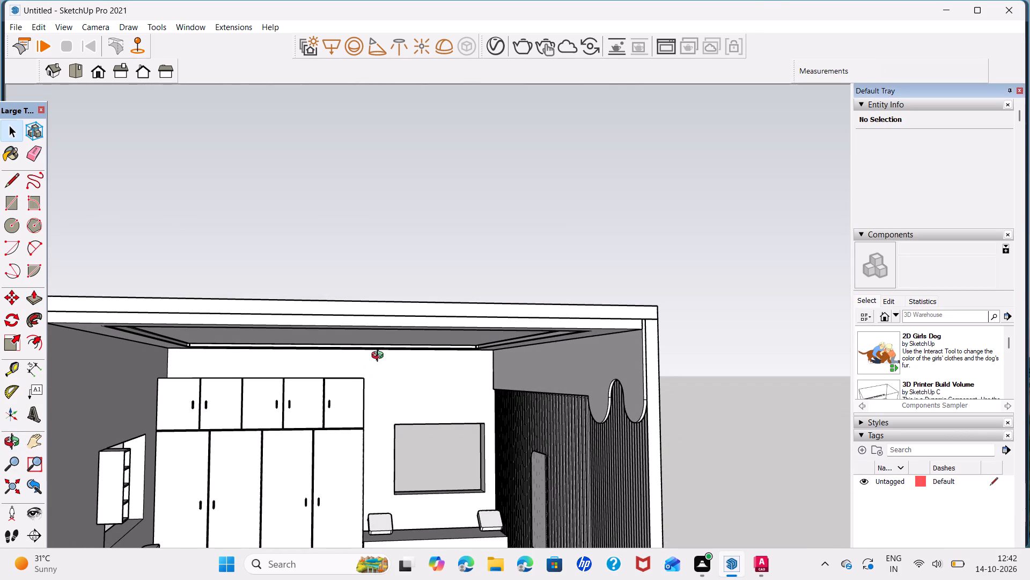
middle_drag(380, 357, 376, 395)
scroll(376, 395, down, 3)
shift+middle_drag(382, 411, 380, 293)
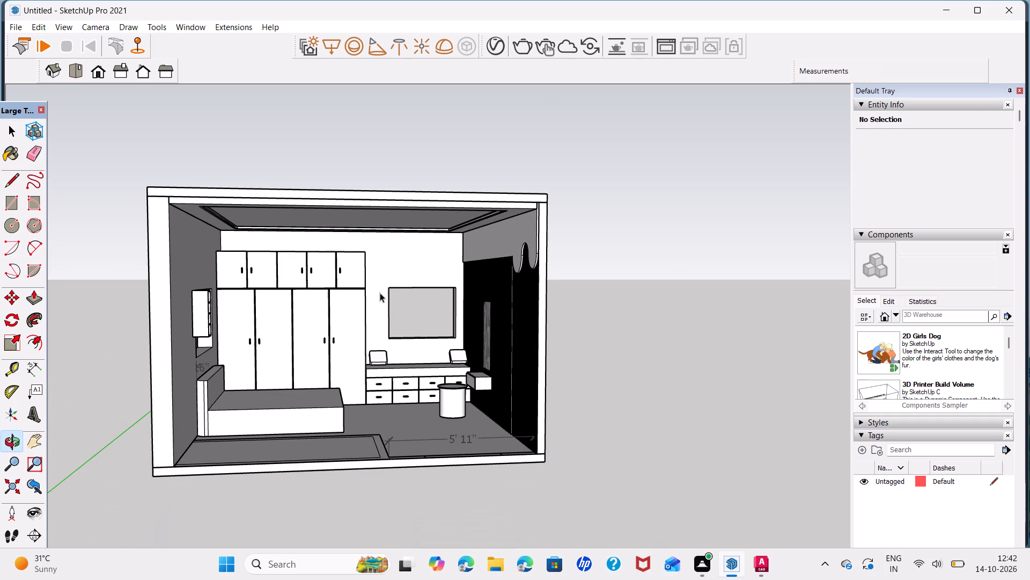
scroll(328, 335, up, 3)
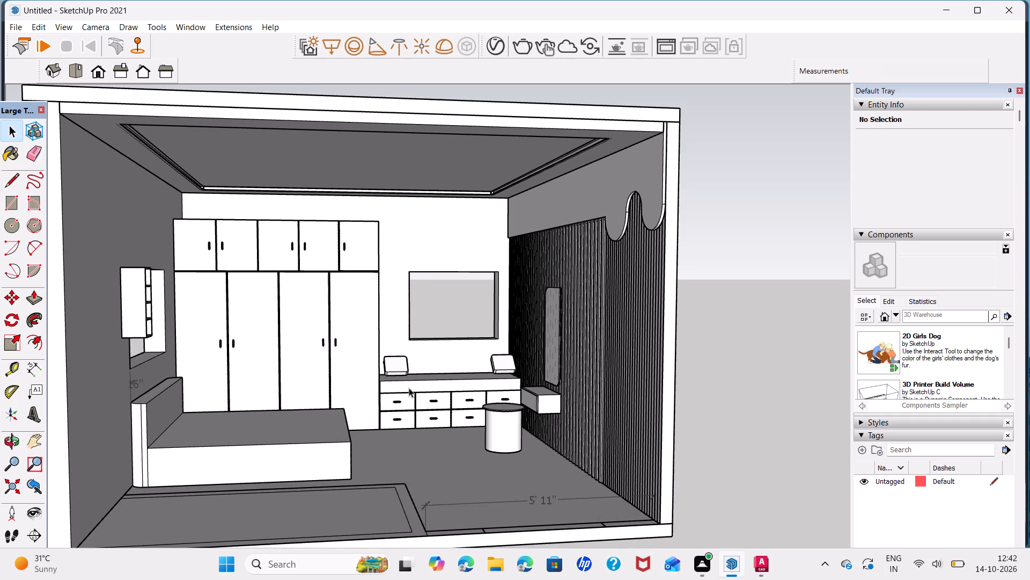
middle_drag(409, 388, 391, 390)
scroll(395, 200, up, 2)
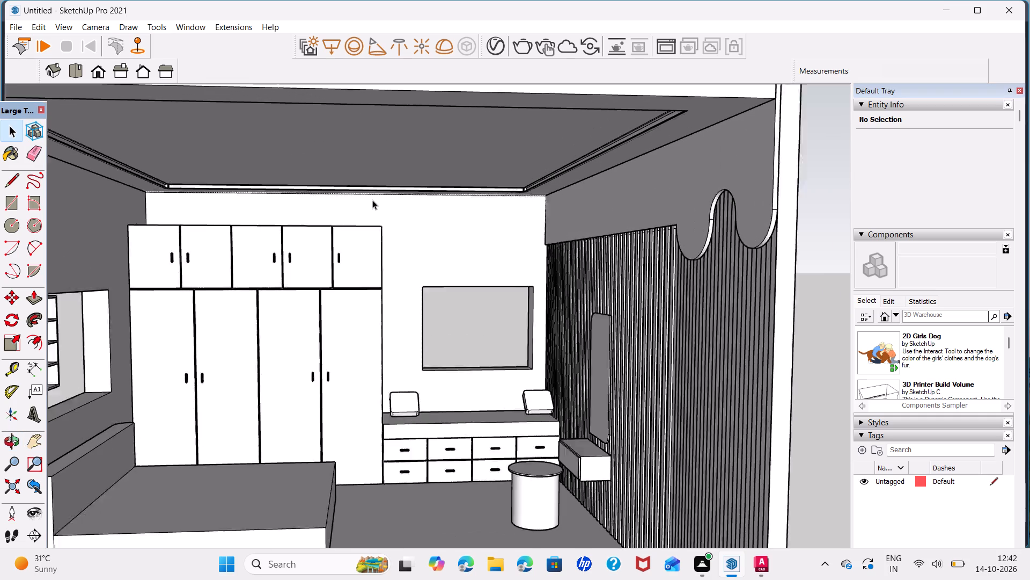
scroll(372, 200, up, 1)
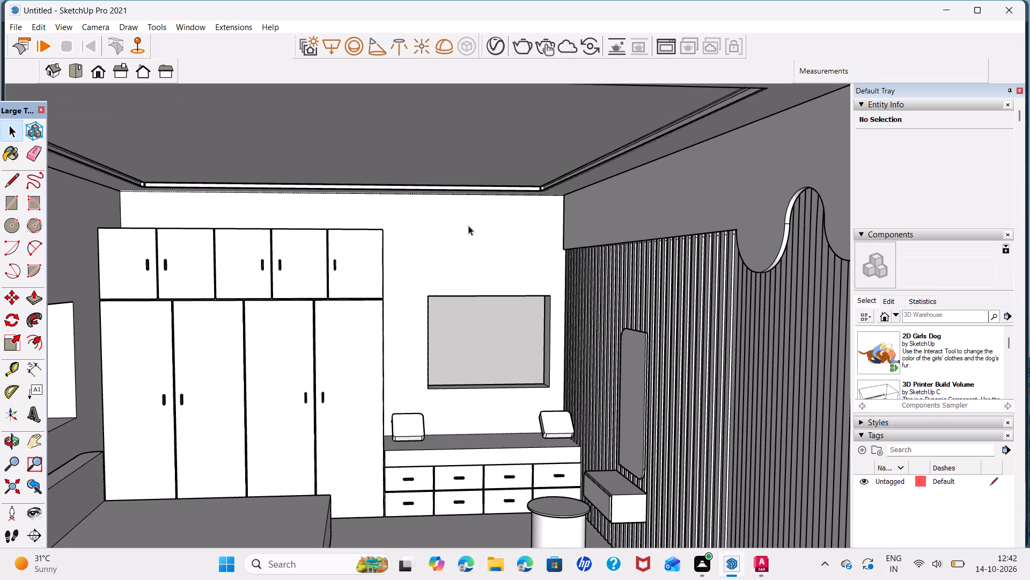
scroll(469, 232, down, 5)
middle_drag(441, 308, 528, 286)
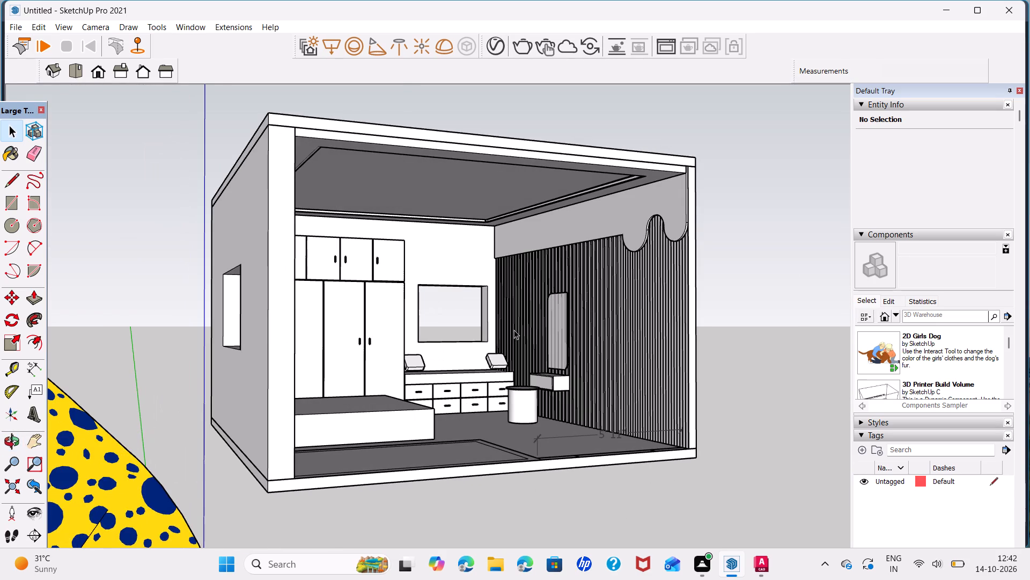
Delete the scale figure of the woman standing beside the room.
scroll(514, 330, down, 1)
middle_drag(512, 342, 479, 305)
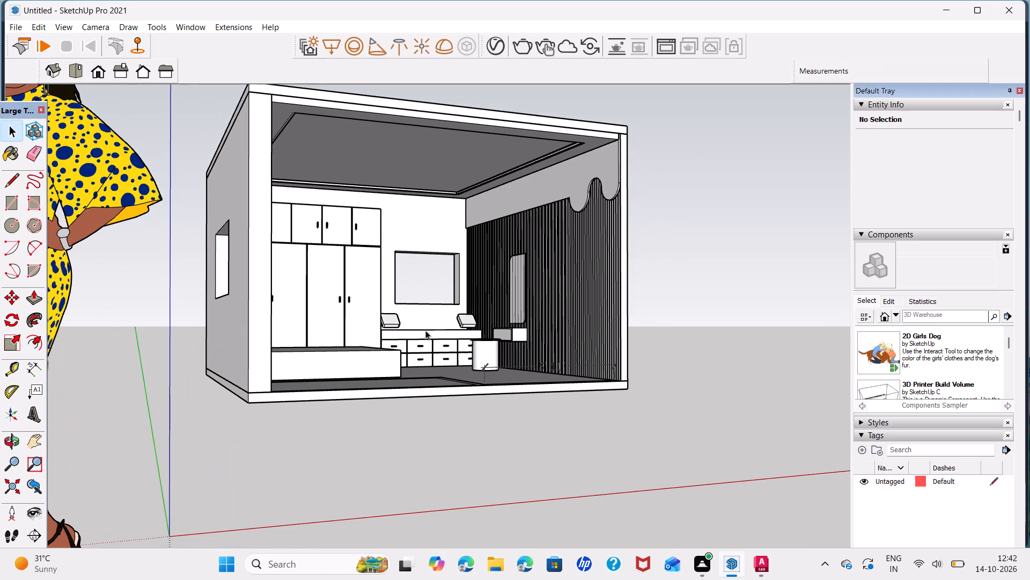
click(107, 176)
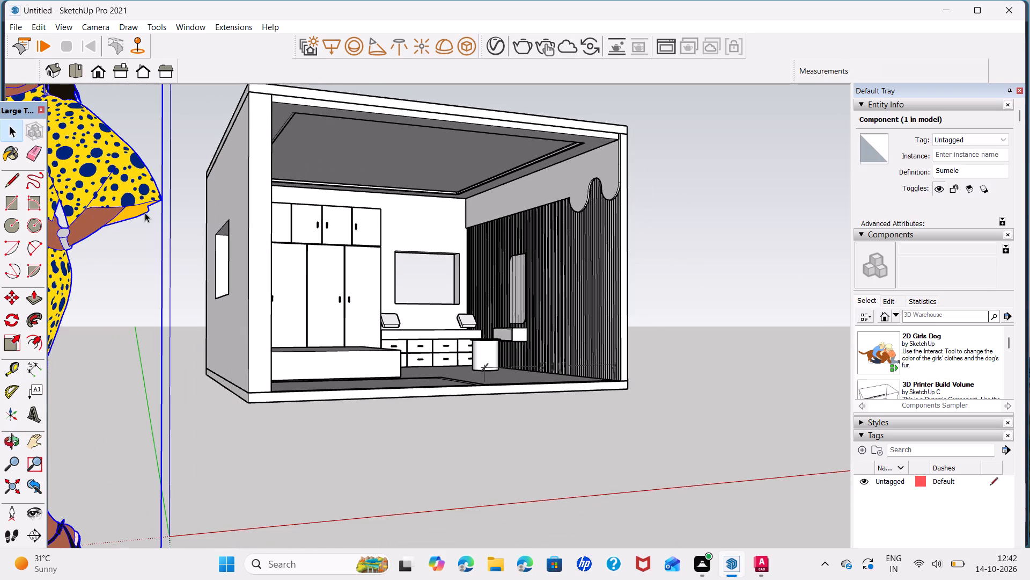
key(Delete)
Delete the 5' 11" dimension on the floor at the room's open front.
scroll(324, 231, down, 4)
middle_drag(420, 288, 300, 318)
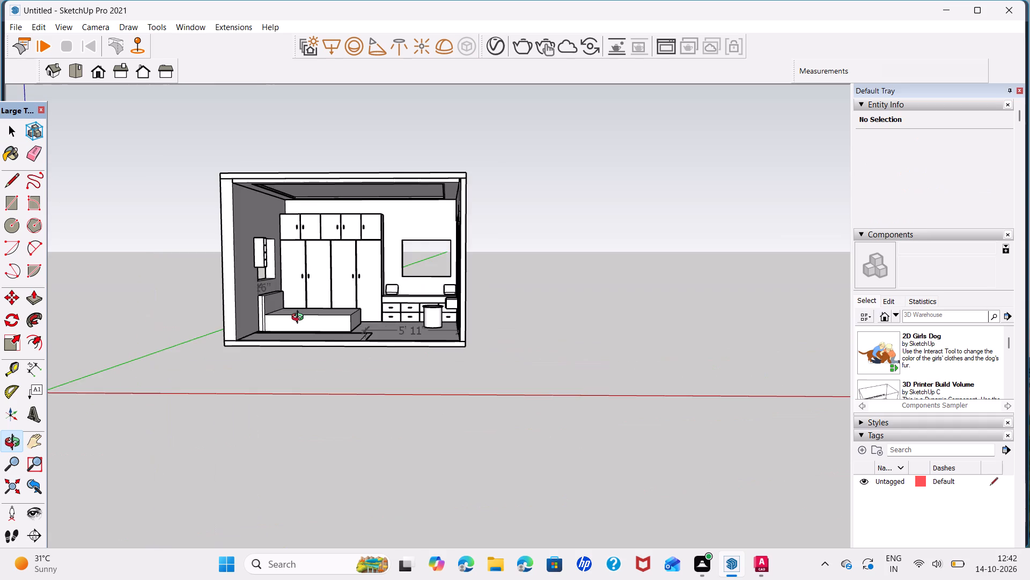
middle_drag(300, 318, 306, 363)
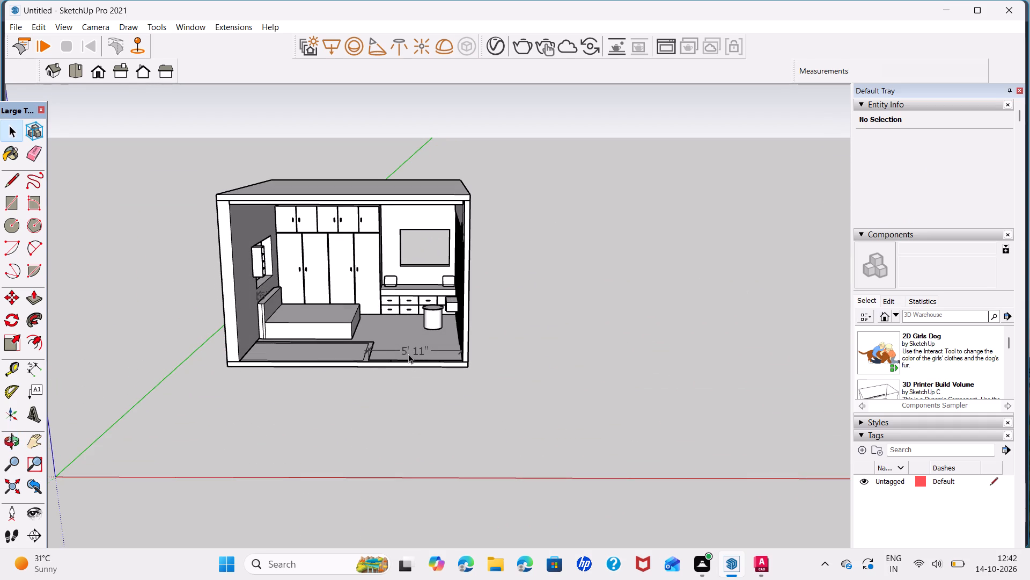
click(408, 354)
key(Delete)
Examine the whole room through its open front, including the ceiling, floor and furniture.
scroll(415, 351, up, 4)
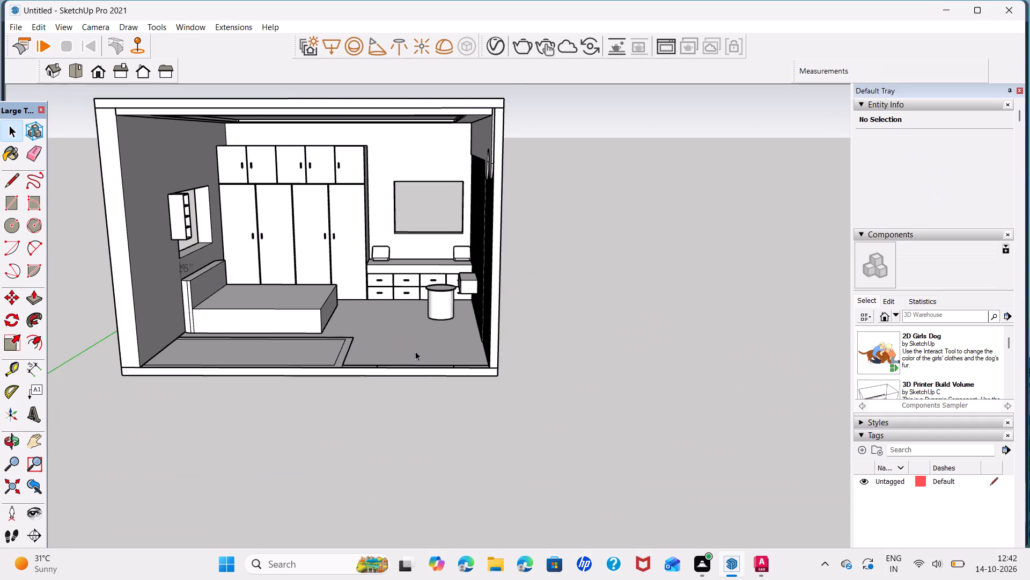
middle_drag(415, 351, 431, 293)
shift+middle_drag(374, 265, 418, 393)
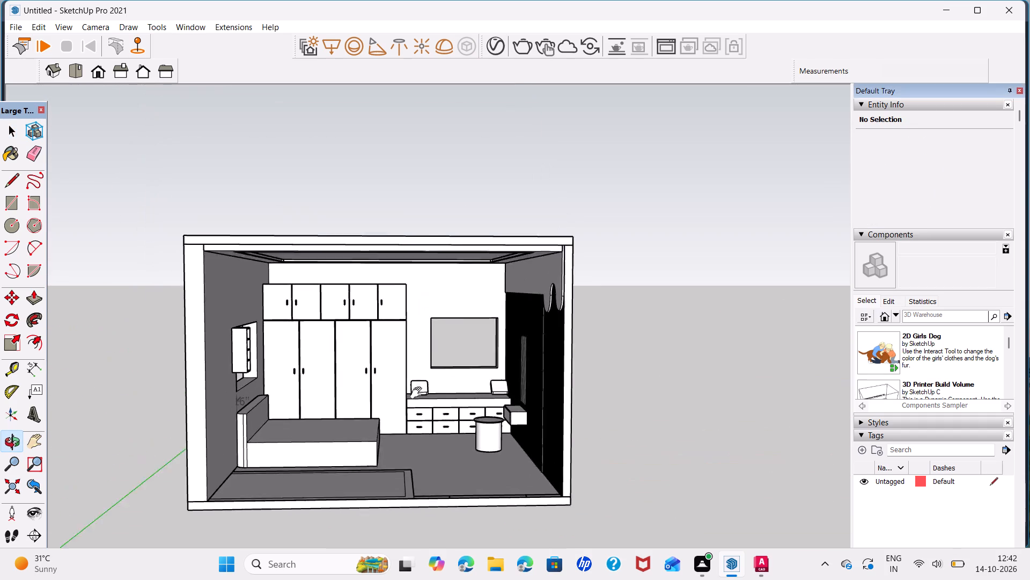
shift+middle_drag(418, 393, 394, 402)
shift+middle_drag(396, 354, 582, 343)
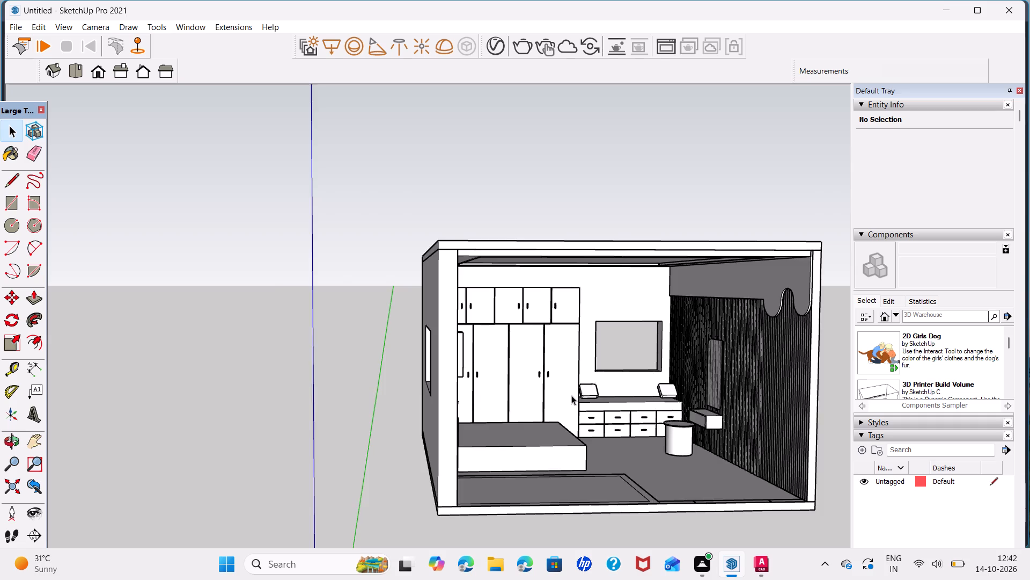
middle_drag(571, 396, 509, 353)
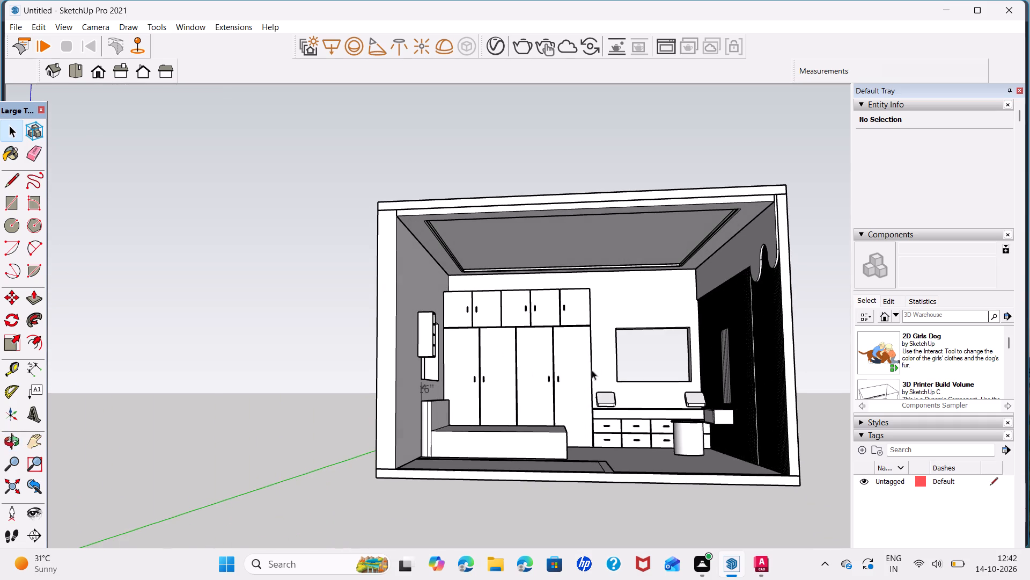
middle_drag(592, 370, 613, 386)
shift+middle_drag(602, 370, 555, 308)
scroll(492, 347, up, 1)
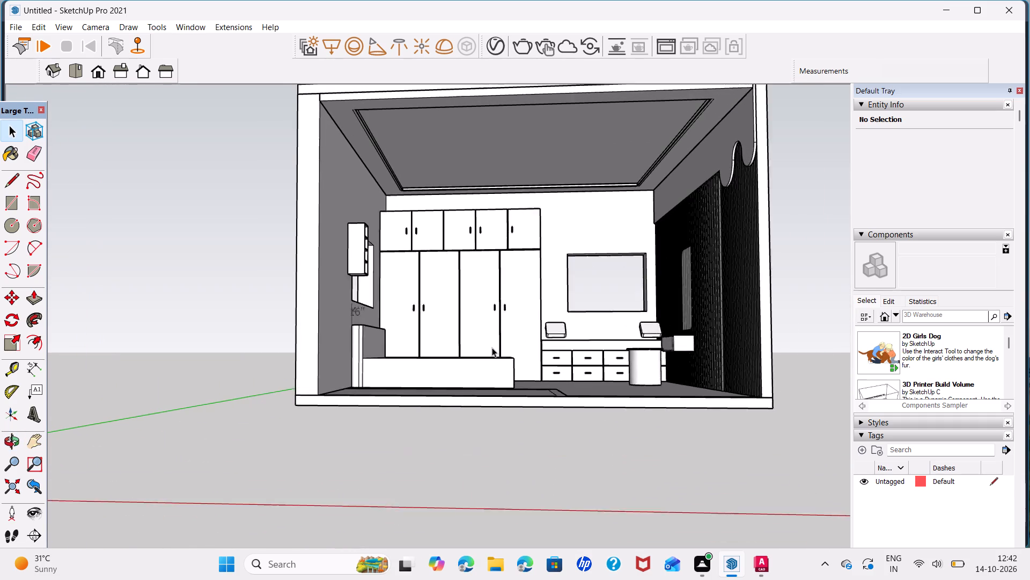
scroll(492, 347, up, 1)
middle_drag(495, 361, 495, 392)
shift+middle_drag(480, 360, 470, 405)
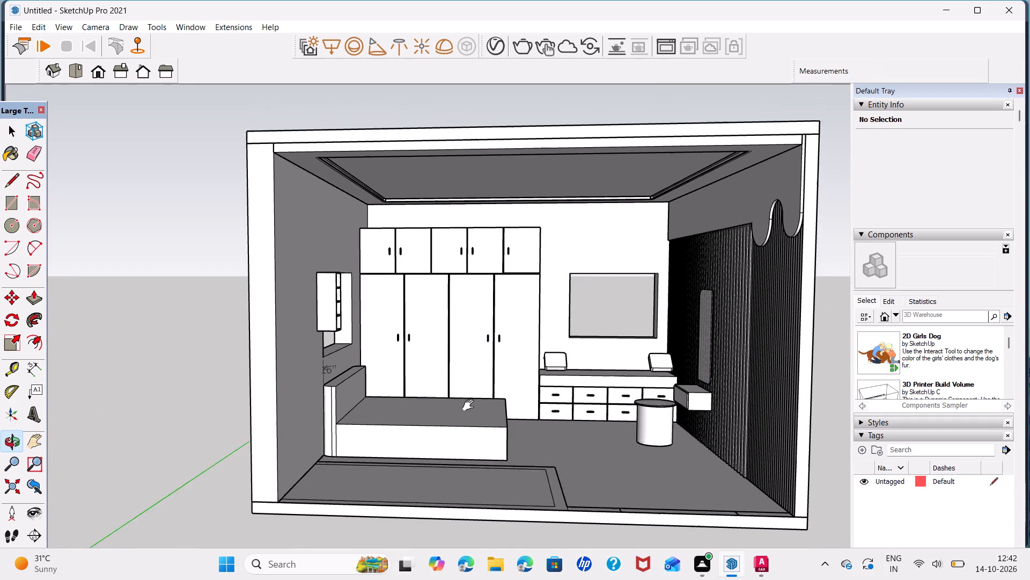
shift+middle_drag(470, 405, 468, 413)
middle_drag(514, 418, 527, 416)
shift+middle_drag(541, 390, 444, 366)
middle_drag(451, 388, 462, 395)
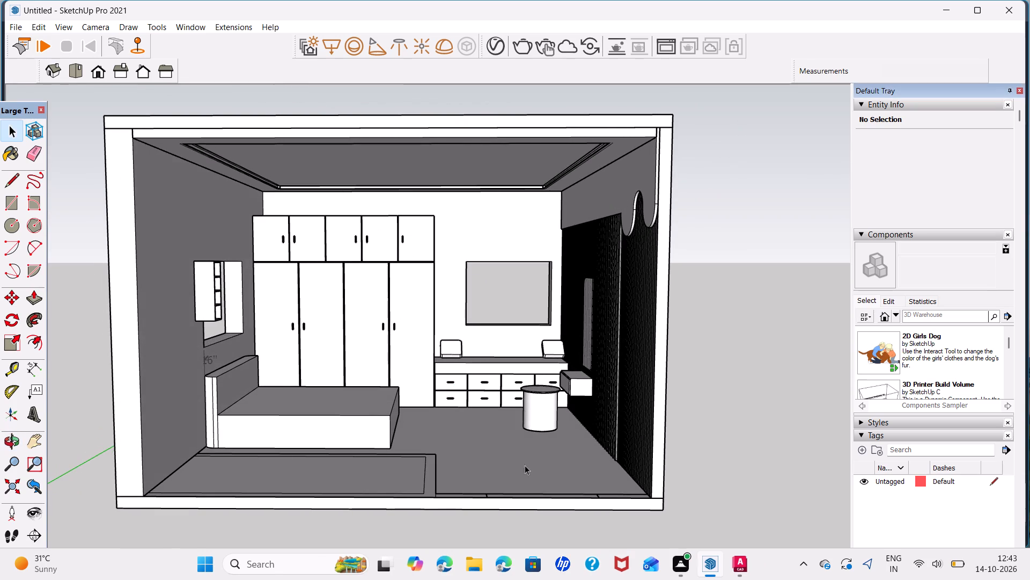
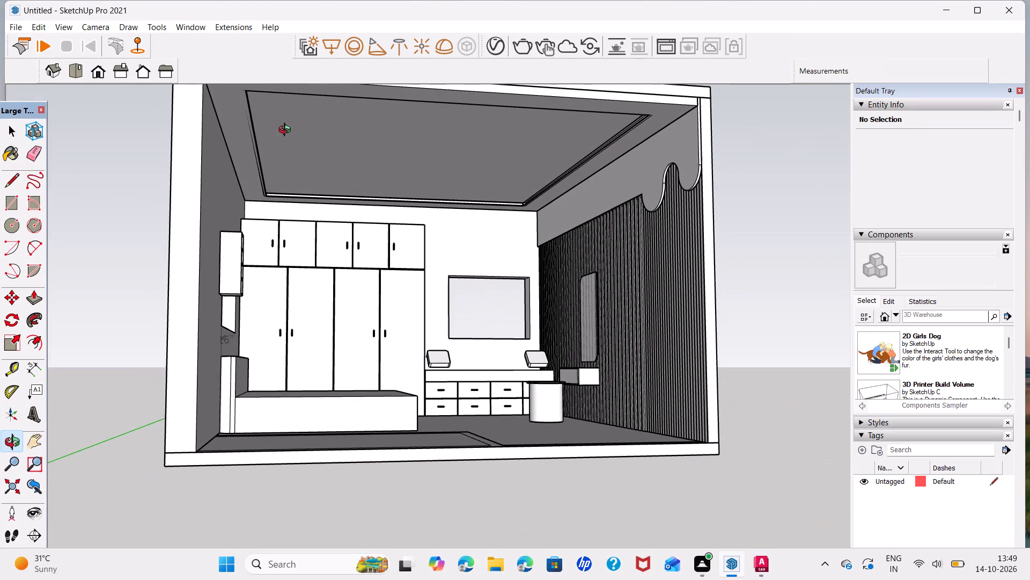
Push/Pull the top face of the wardrobe carcass up about 1' 11/16" toward the ceiling.
shift+middle_drag(255, 244, 248, 286)
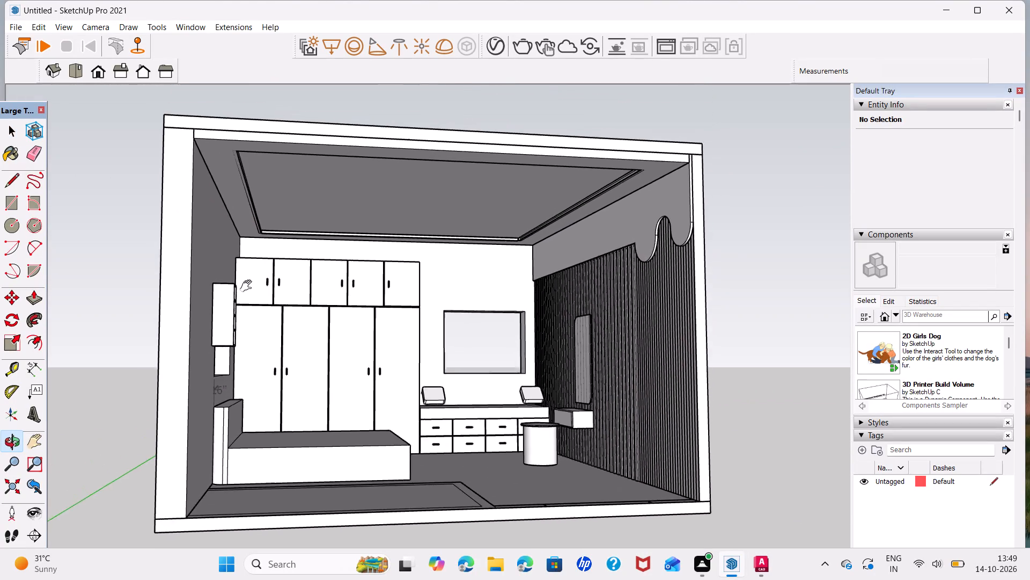
shift+middle_drag(248, 286, 230, 322)
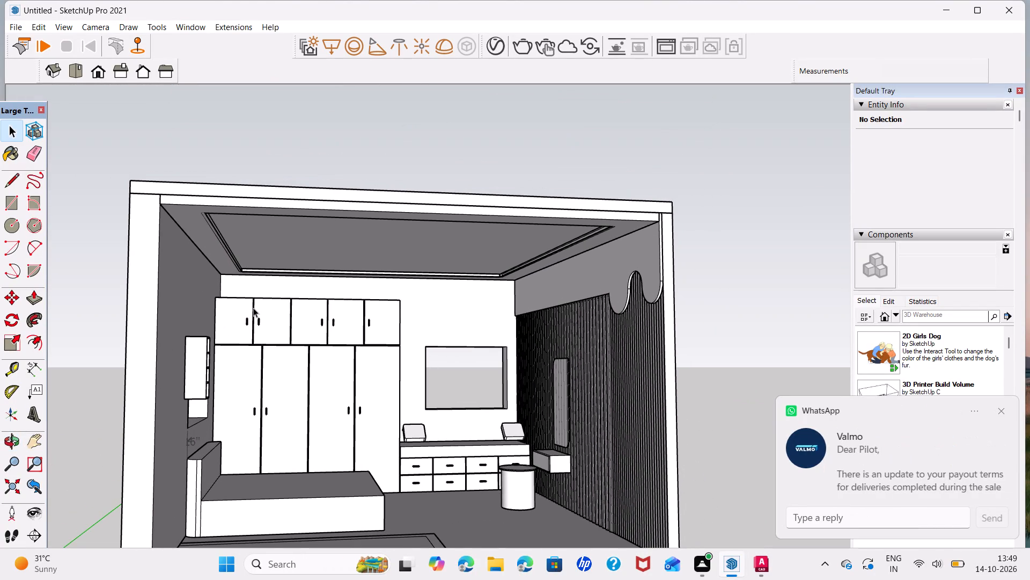
click(1001, 412)
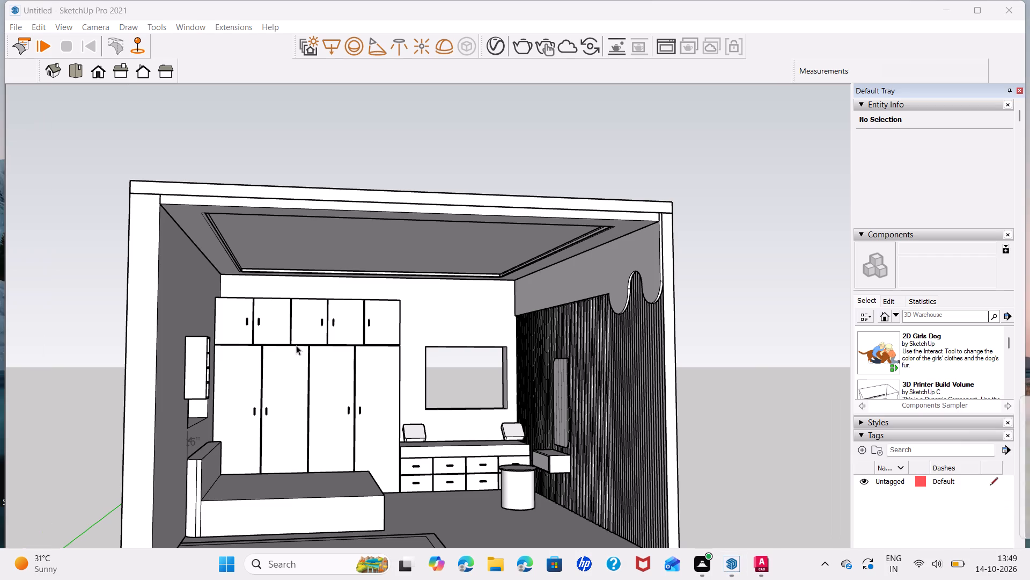
scroll(257, 300, up, 4)
middle_drag(257, 300, 256, 340)
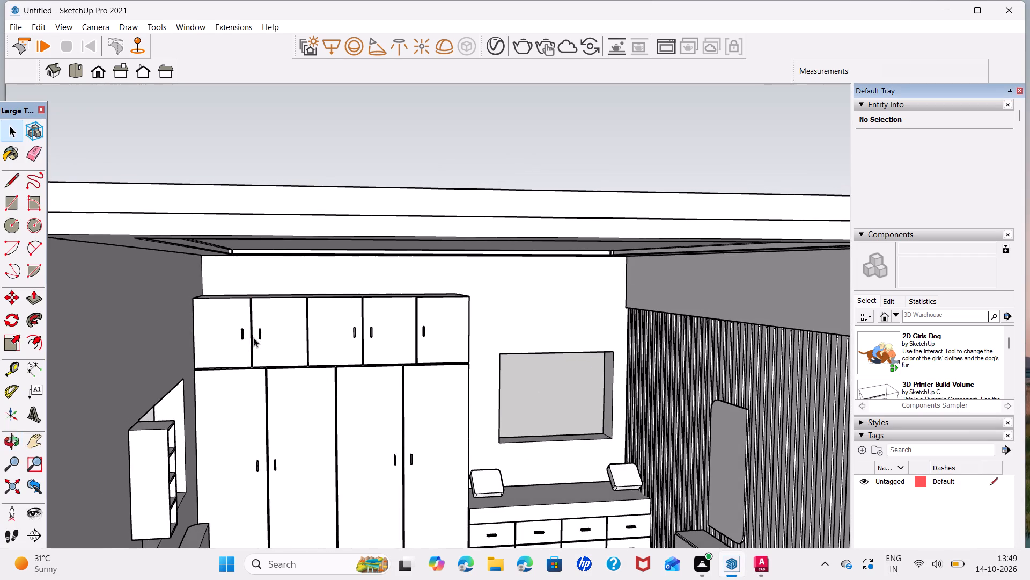
scroll(230, 291, up, 7)
middle_drag(249, 298, 234, 304)
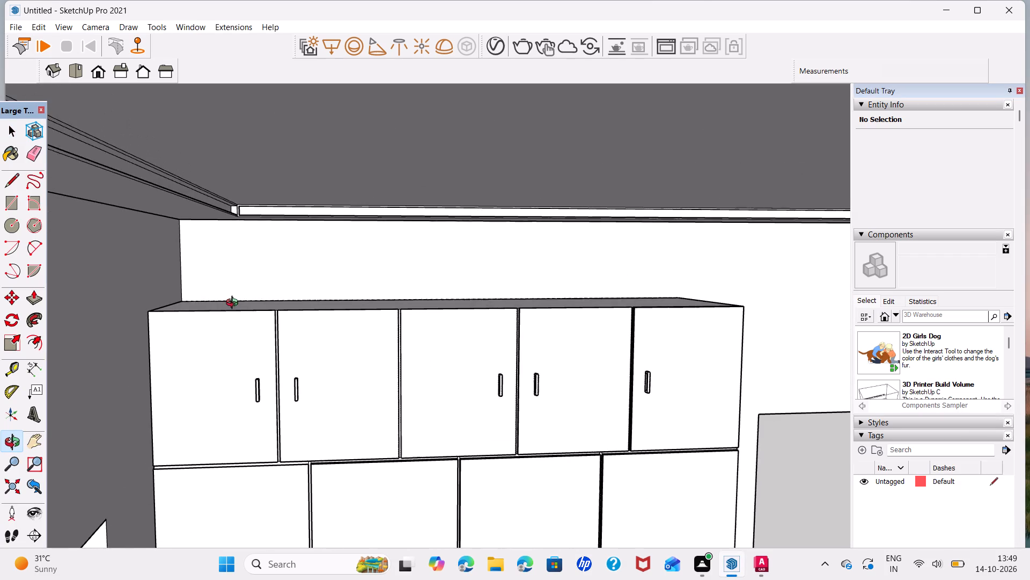
middle_drag(234, 304, 232, 317)
scroll(238, 302, up, 5)
triple_click(250, 306)
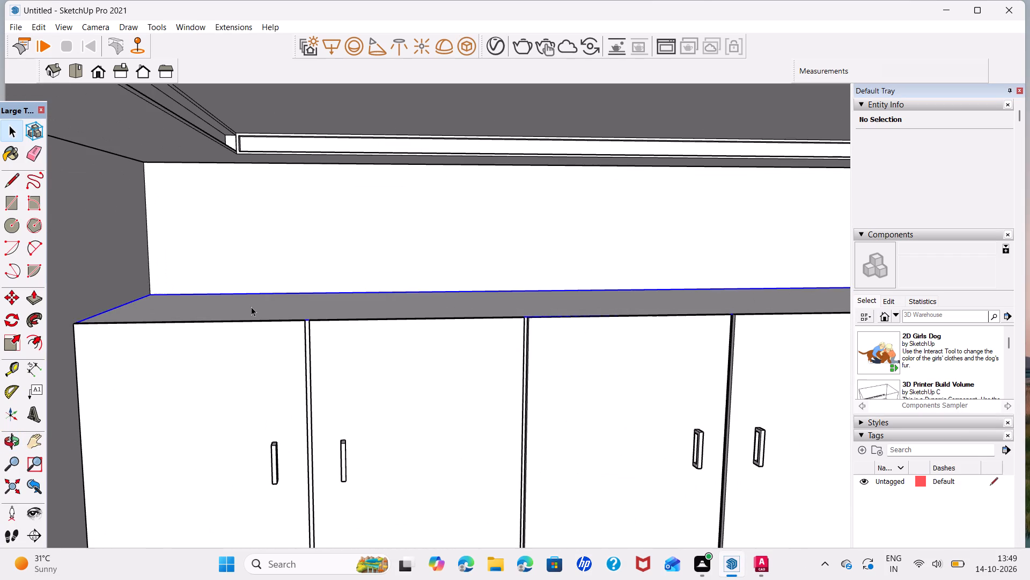
click(251, 307)
click(269, 310)
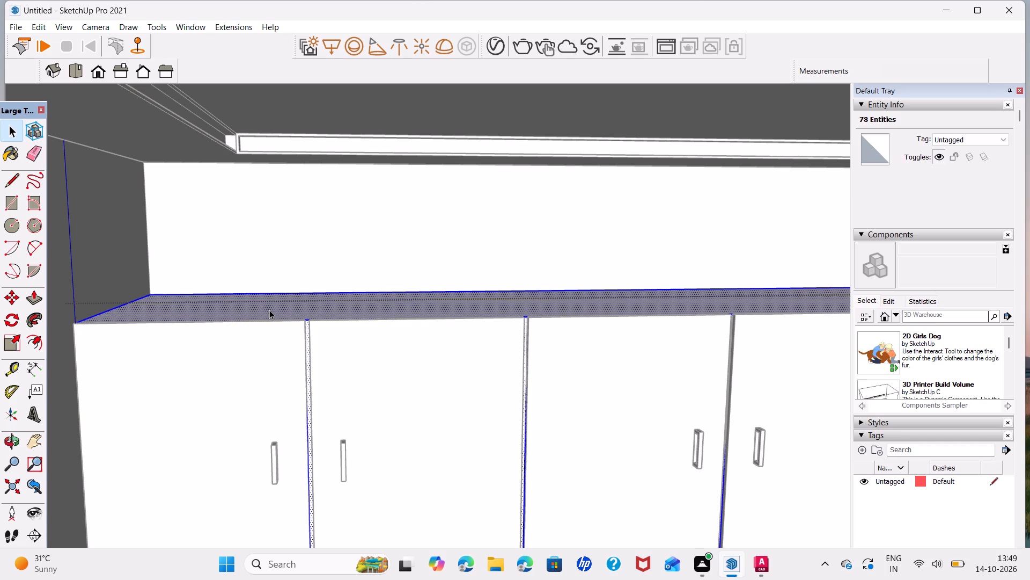
key(p)
click(272, 311)
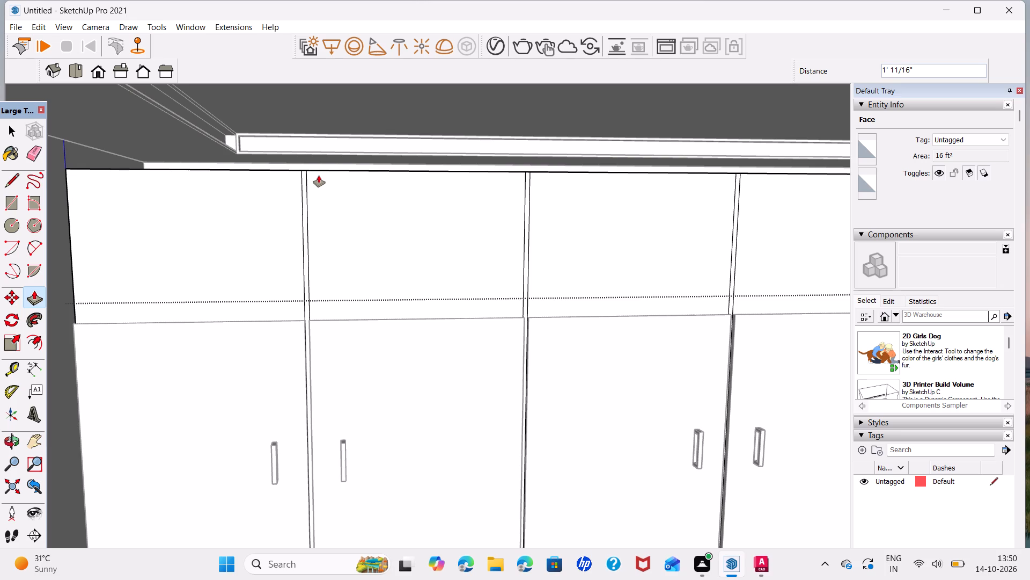
click(319, 176)
key(space)
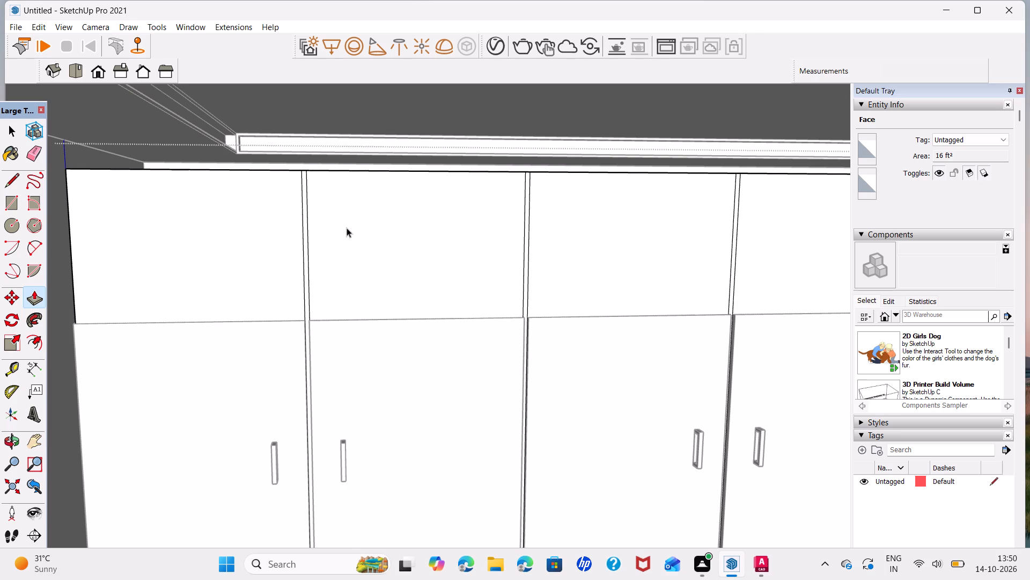
scroll(347, 228, down, 4)
click(382, 132)
Delete the first two pairs of vertical divider edges on the new front panel above the wardrobe's upper doors.
scroll(372, 195, down, 3)
middle_drag(370, 221, 372, 235)
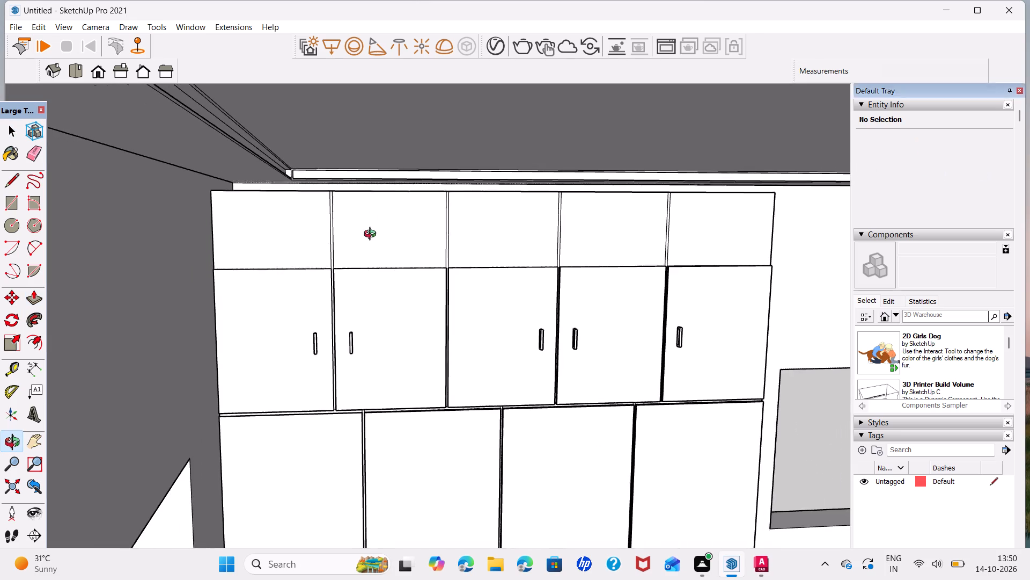
middle_drag(372, 235, 381, 138)
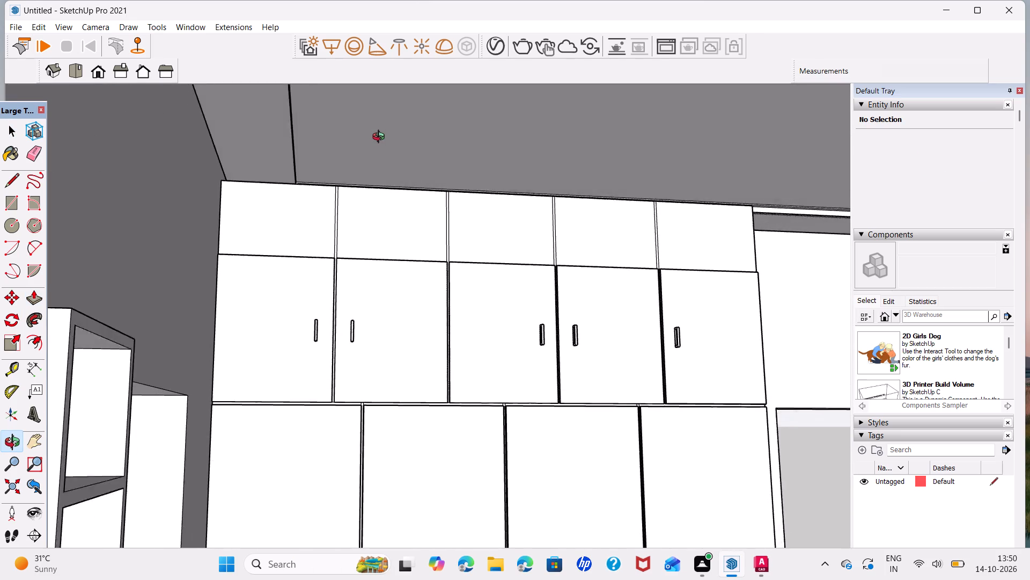
middle_drag(381, 138, 341, 139)
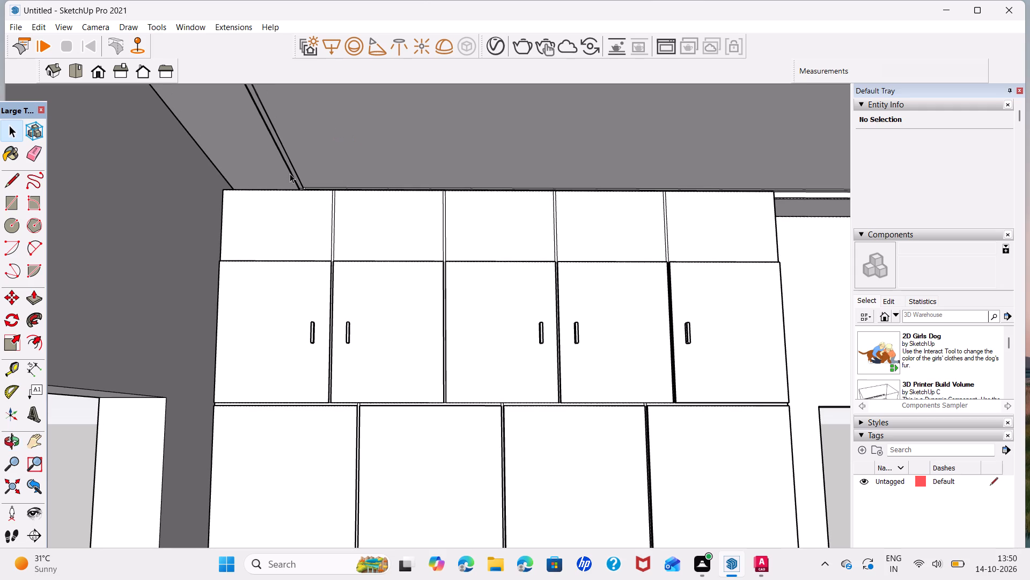
scroll(337, 241, up, 10)
triple_click(321, 253)
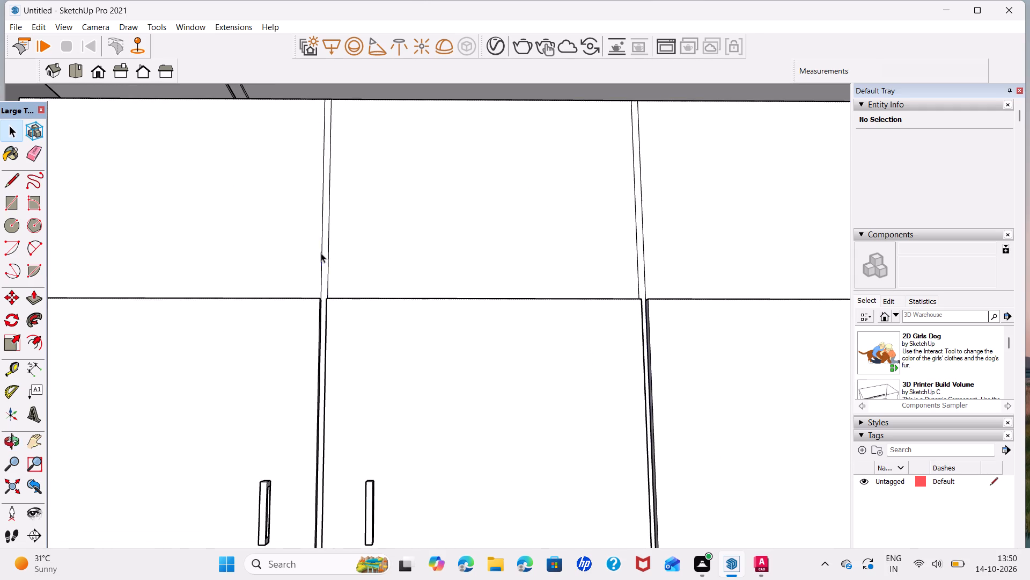
click(321, 253)
click(323, 254)
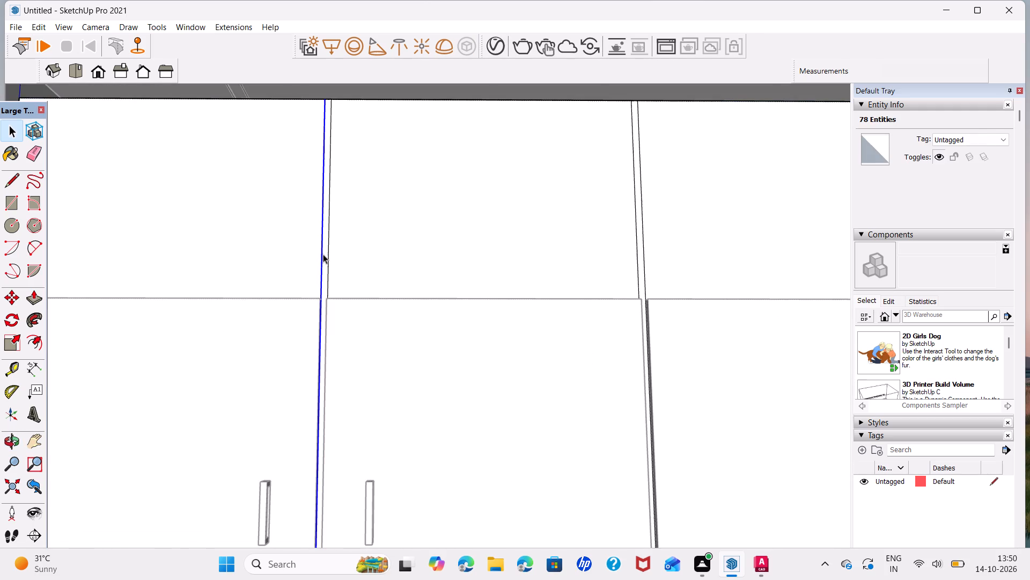
key(Delete)
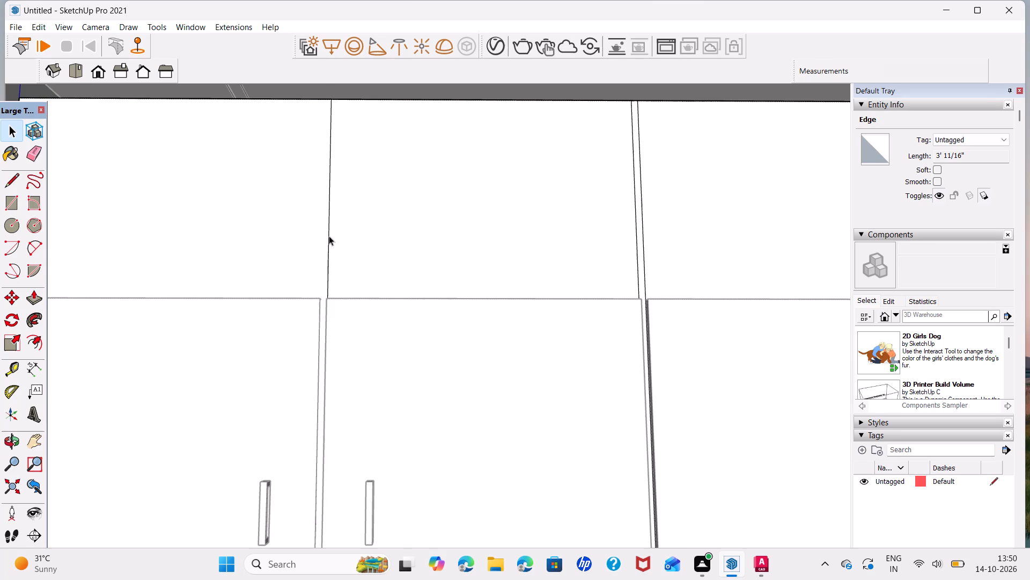
click(329, 236)
key(Delete)
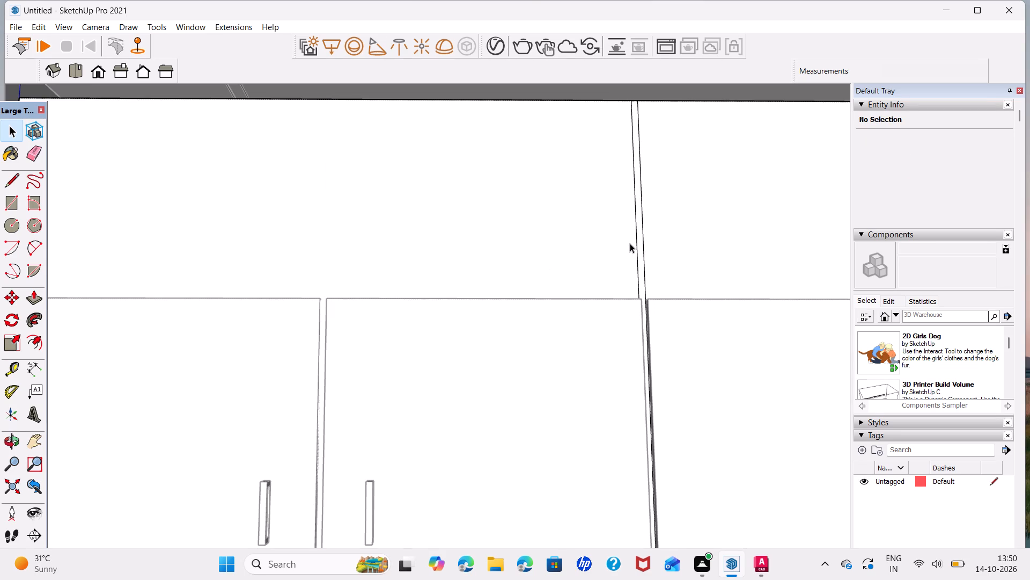
click(638, 262)
key(Delete)
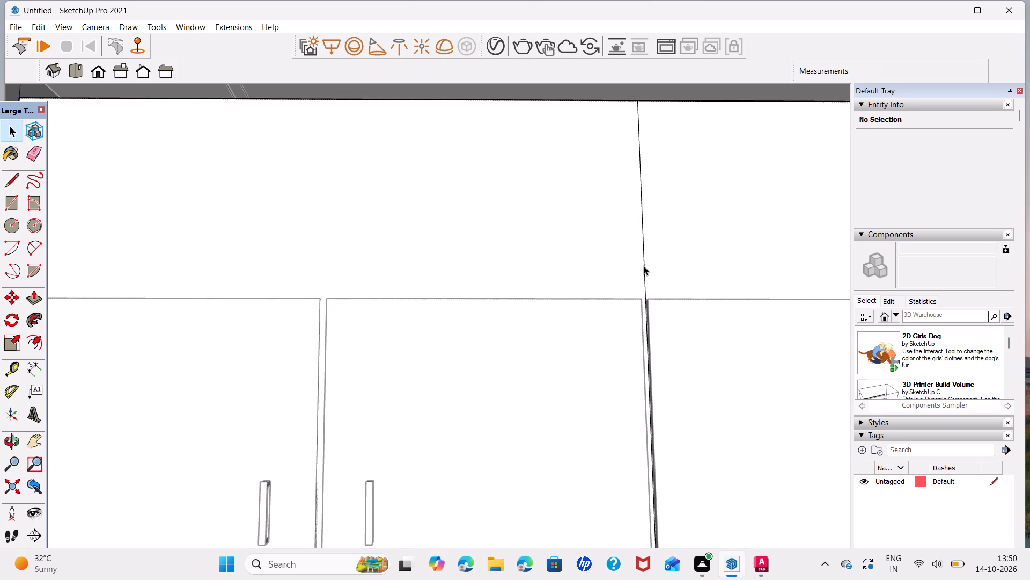
click(644, 266)
key(Delete)
Delete the remaining two pairs of vertical divider edges, making the front above the upper doors one continuous face.
scroll(654, 280, down, 6)
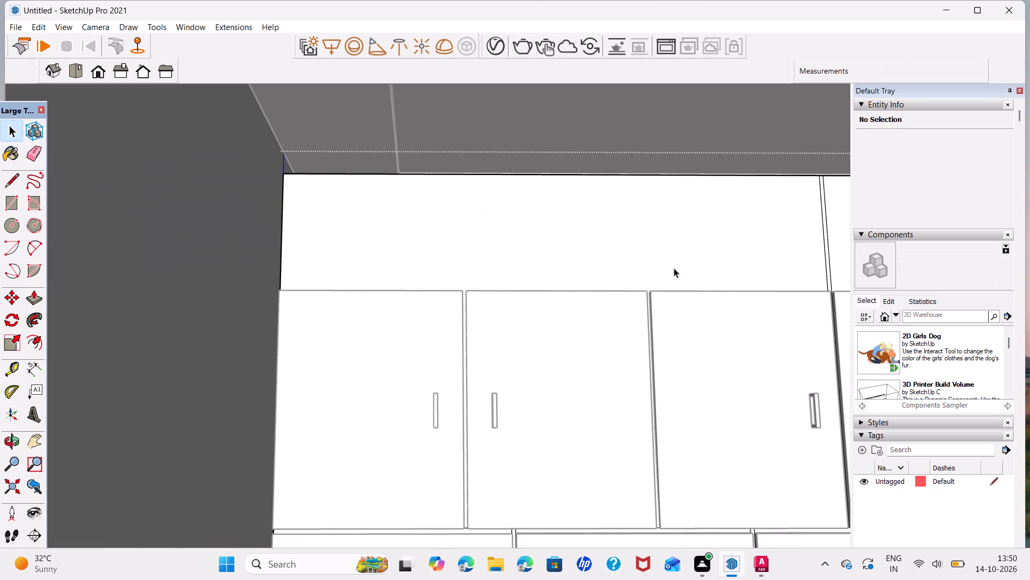
shift+middle_drag(696, 258, 553, 253)
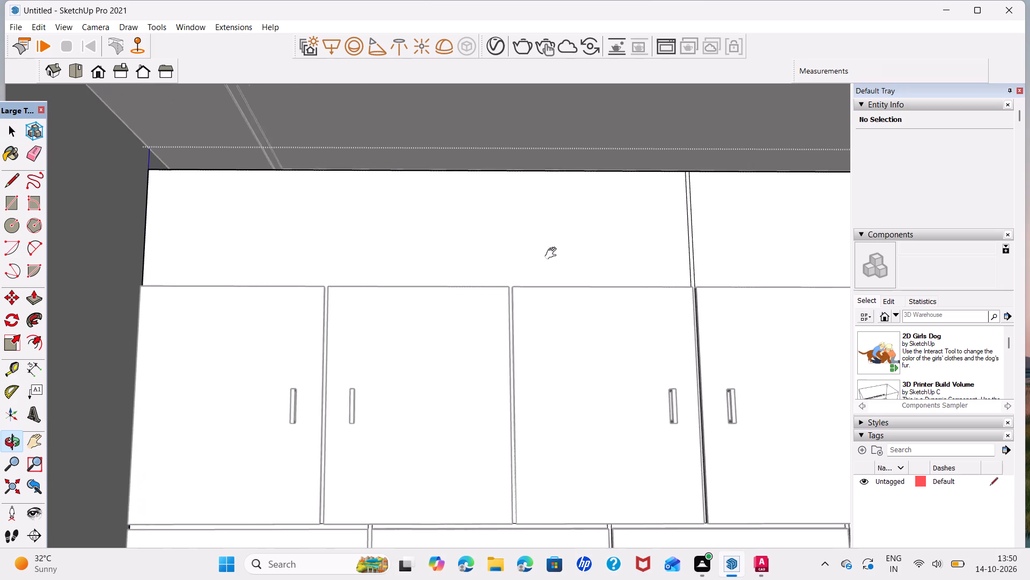
shift+middle_drag(553, 253, 314, 248)
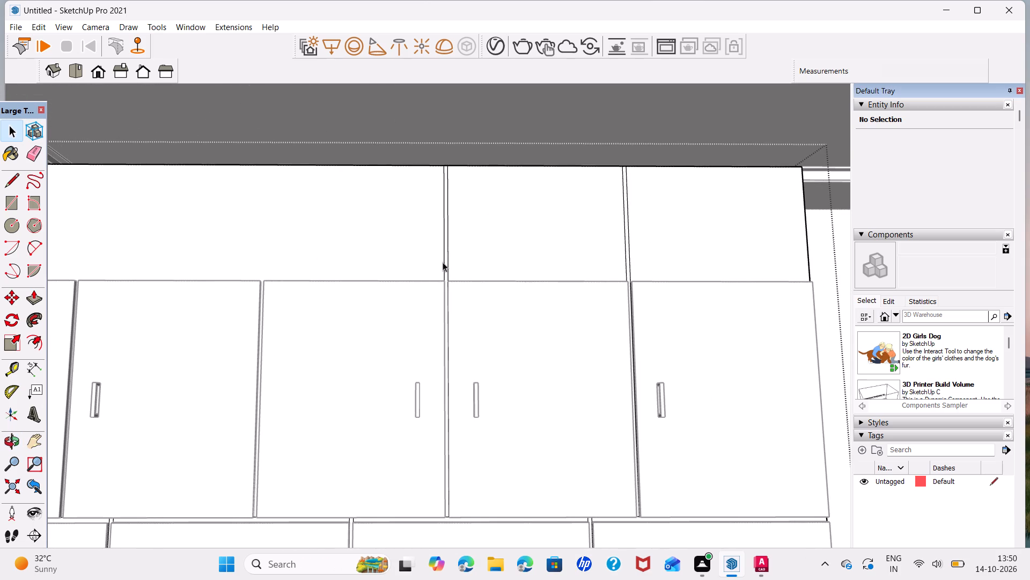
click(443, 262)
key(Delete)
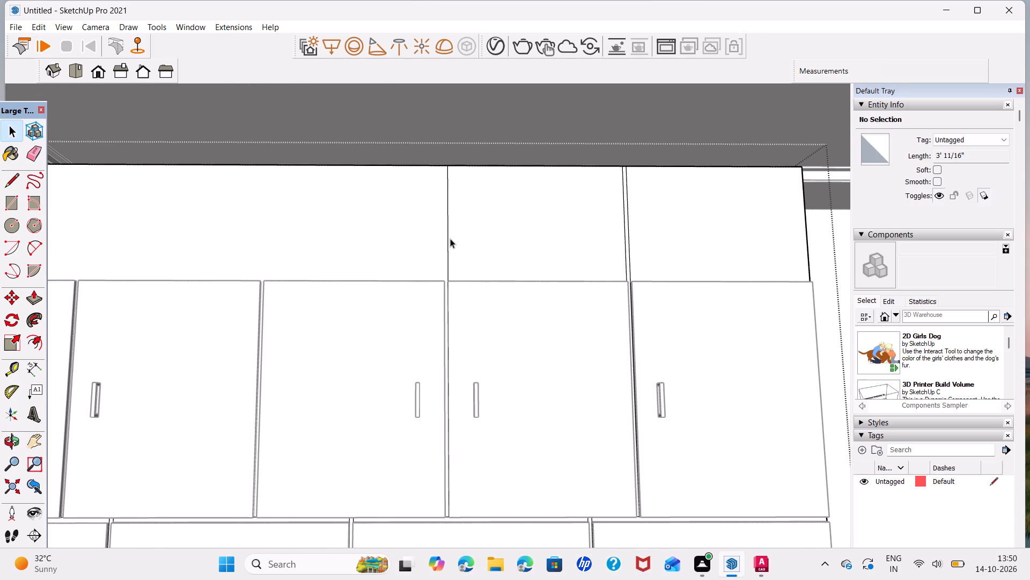
click(448, 237)
key(Delete)
click(626, 254)
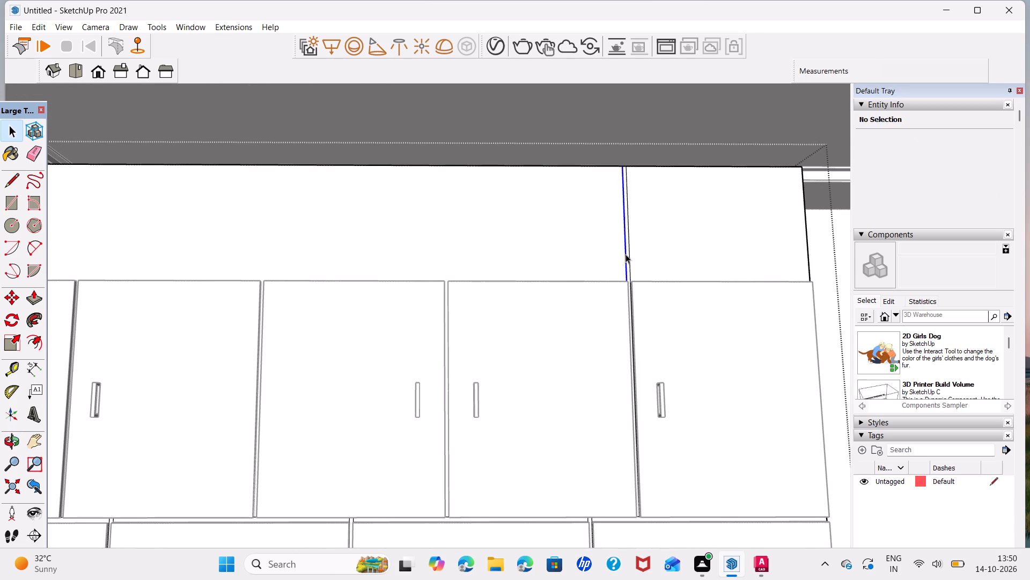
key(Delete)
click(630, 258)
key(Delete)
click(646, 260)
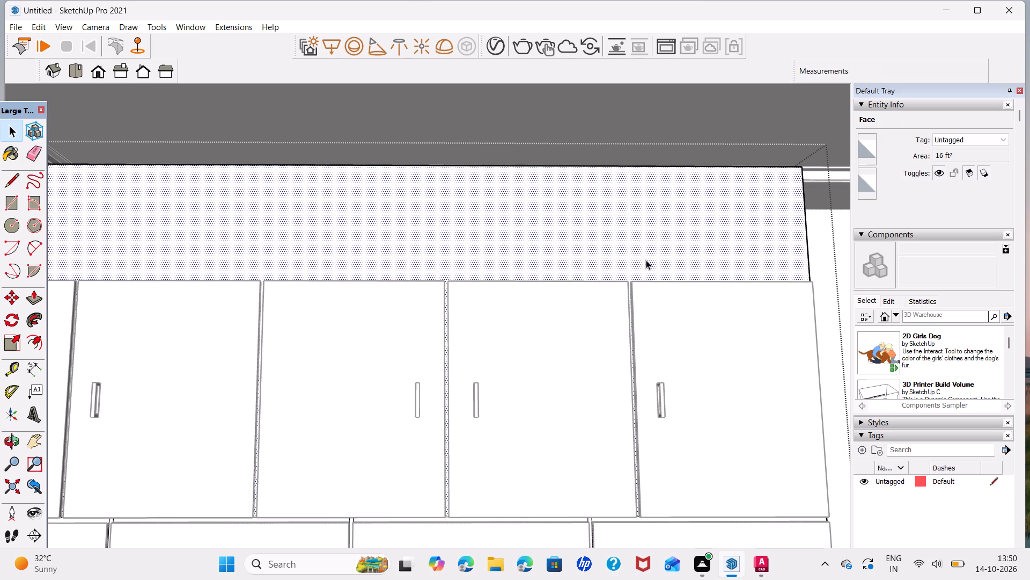
click(842, 226)
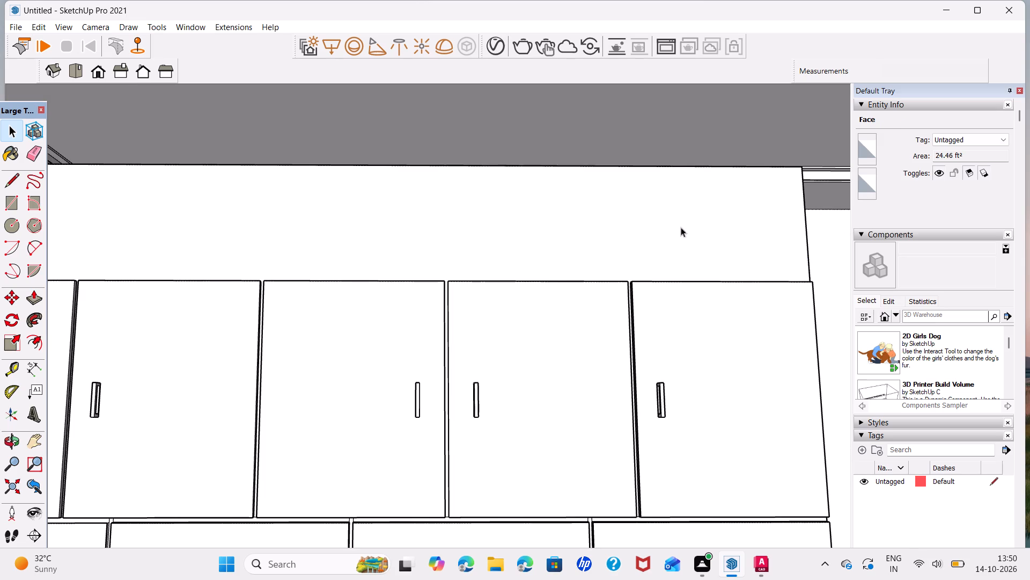
Copy the 8' top front edge of the wardrobe down about 1' 1/2" along its face, just above the upper doors.
middle_drag(505, 234, 503, 365)
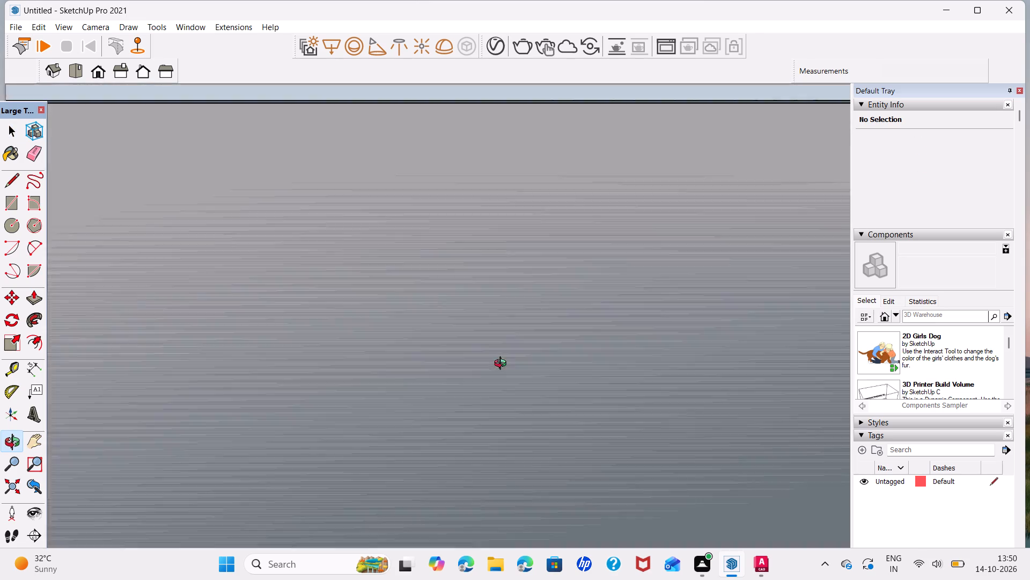
middle_drag(503, 365, 502, 340)
scroll(261, 273, down, 1)
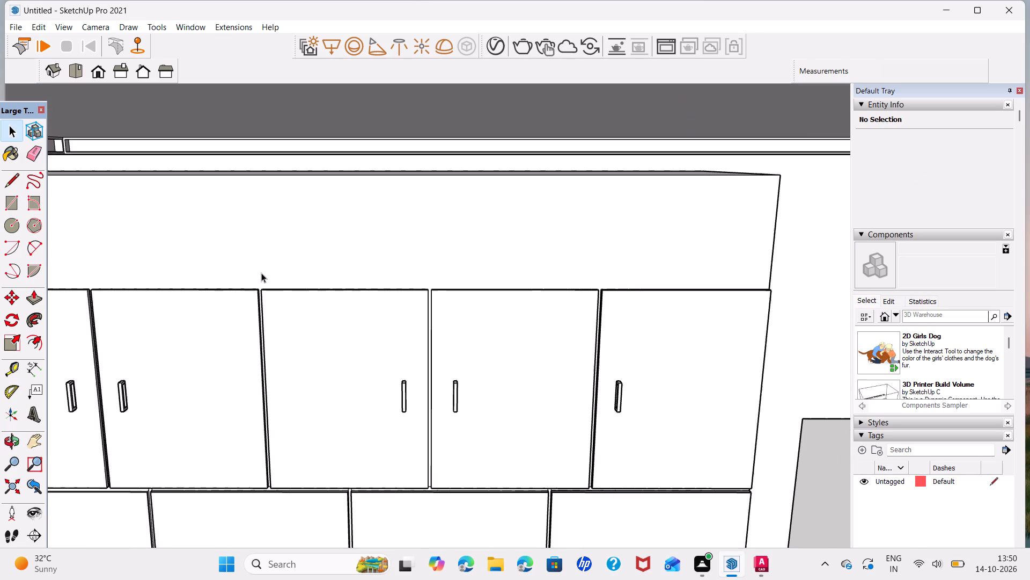
click(371, 176)
triple_click(372, 176)
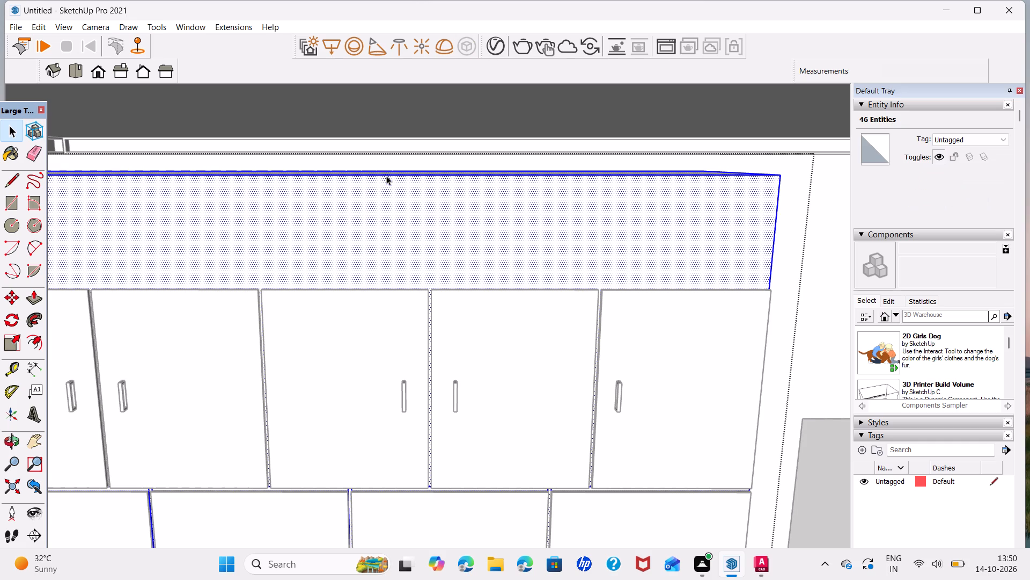
click(389, 179)
click(391, 178)
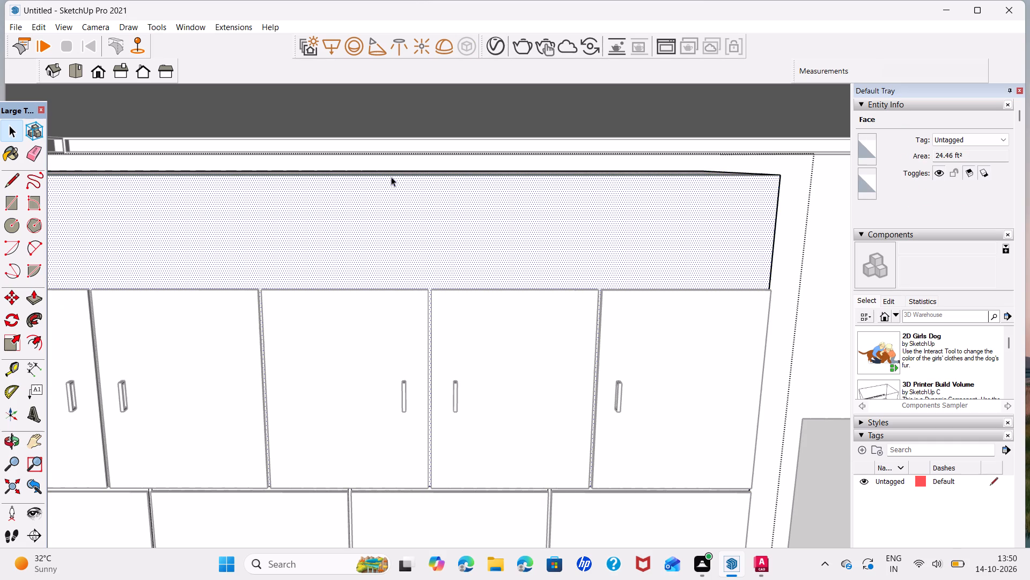
click(400, 176)
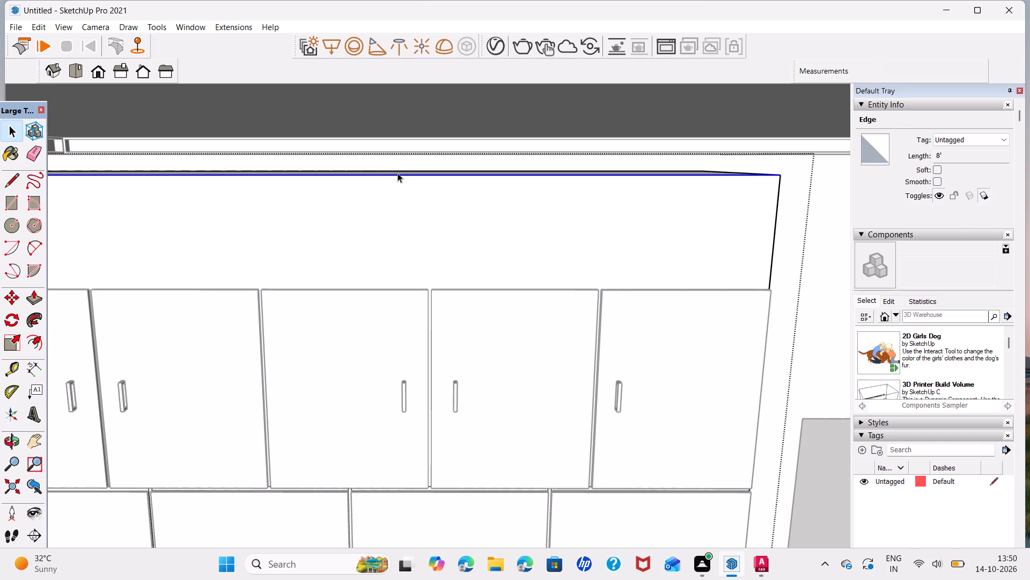
key(m)
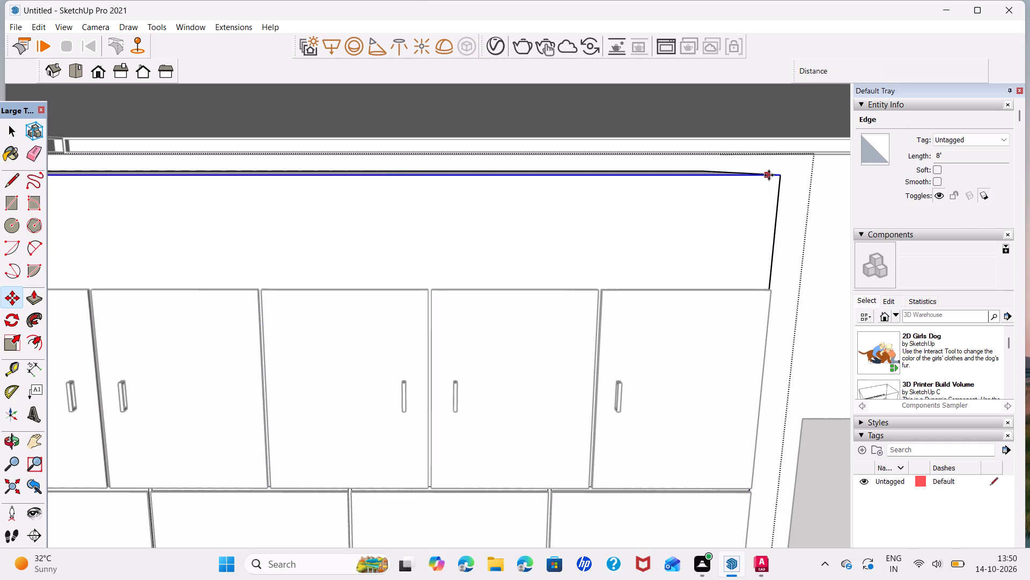
click(782, 177)
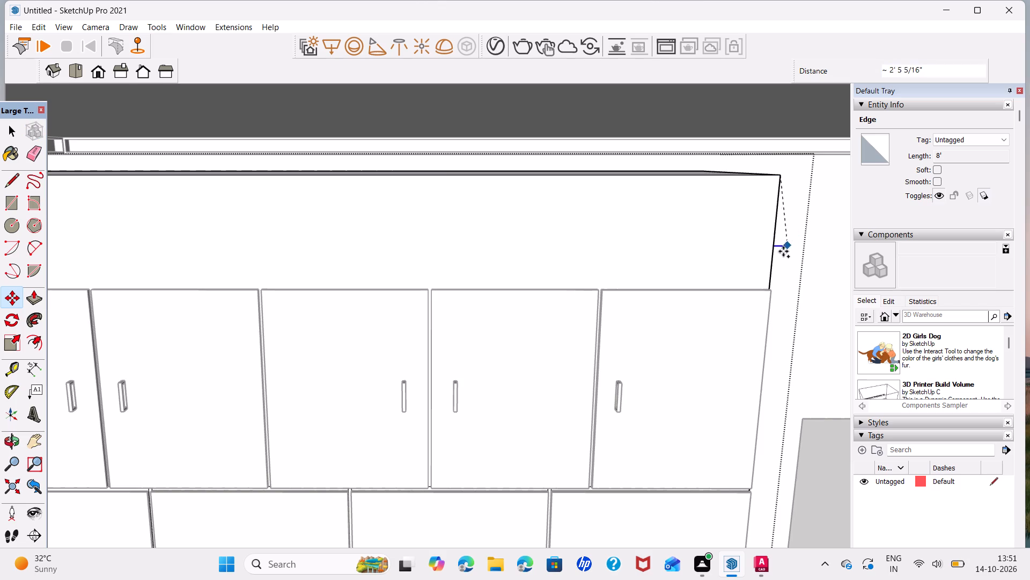
scroll(771, 287, up, 12)
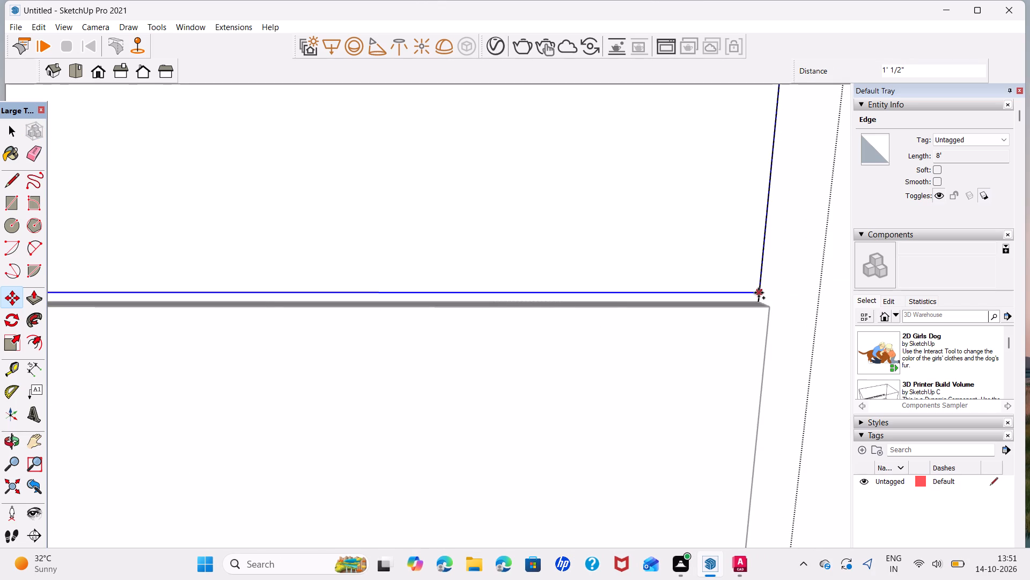
scroll(759, 293, up, 16)
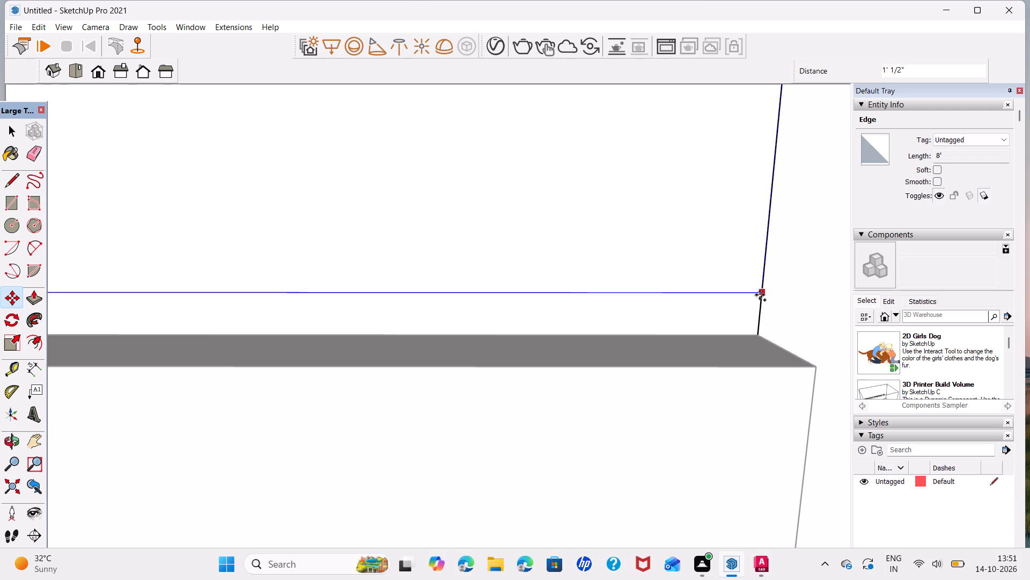
click(760, 303)
key(space)
scroll(582, 207, down, 6)
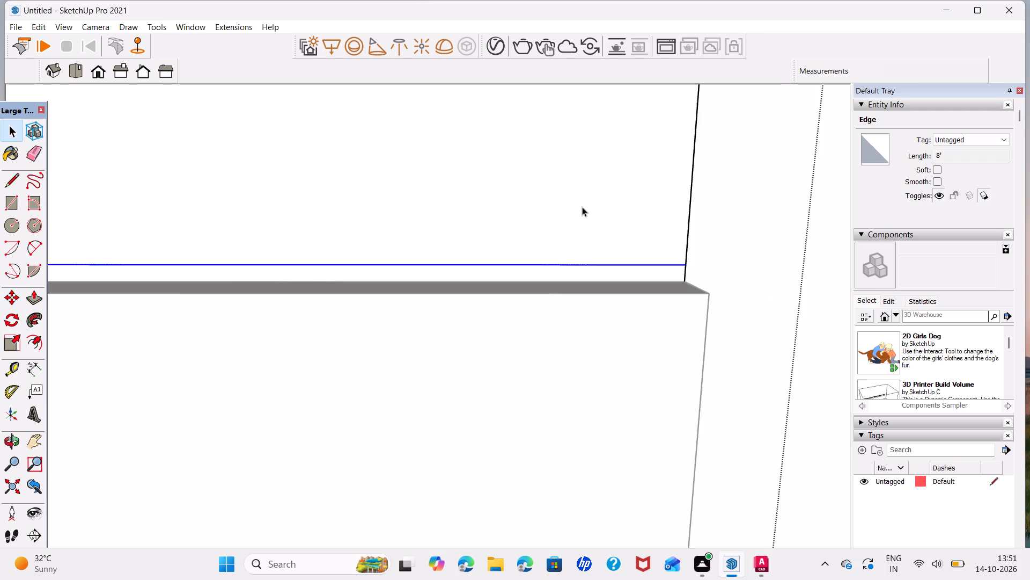
scroll(582, 207, down, 7)
click(737, 235)
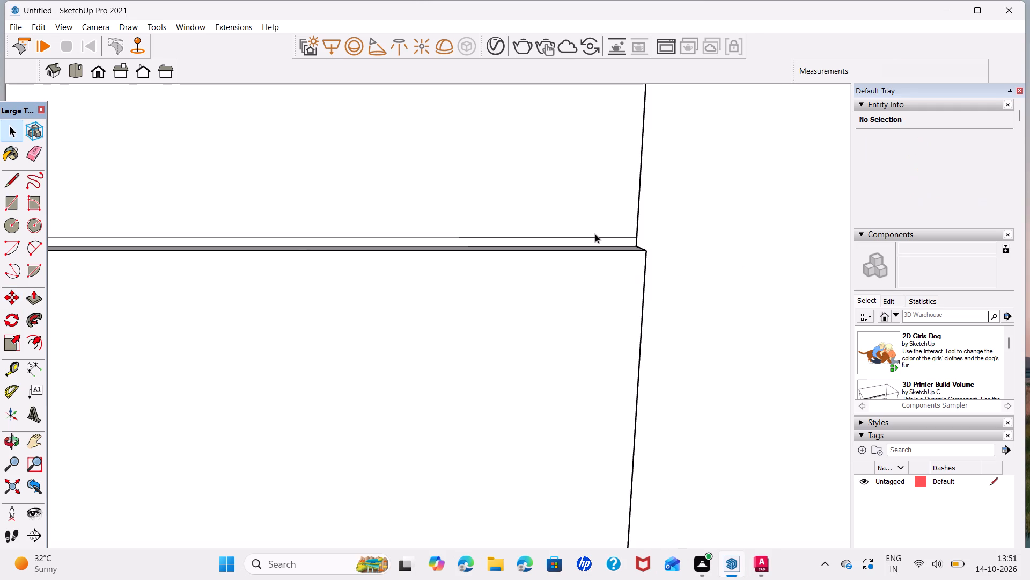
Draw a rectangle 8' by about 1' 9/16" over the blank wardrobe front, from the copied edge to the opposite top corner.
key(r)
click(637, 232)
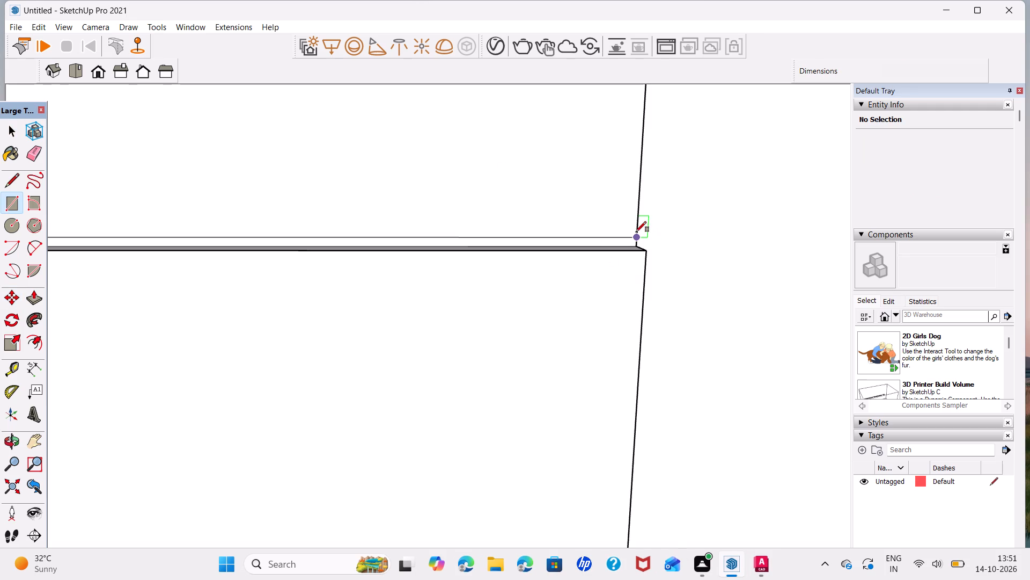
scroll(172, 137, down, 6)
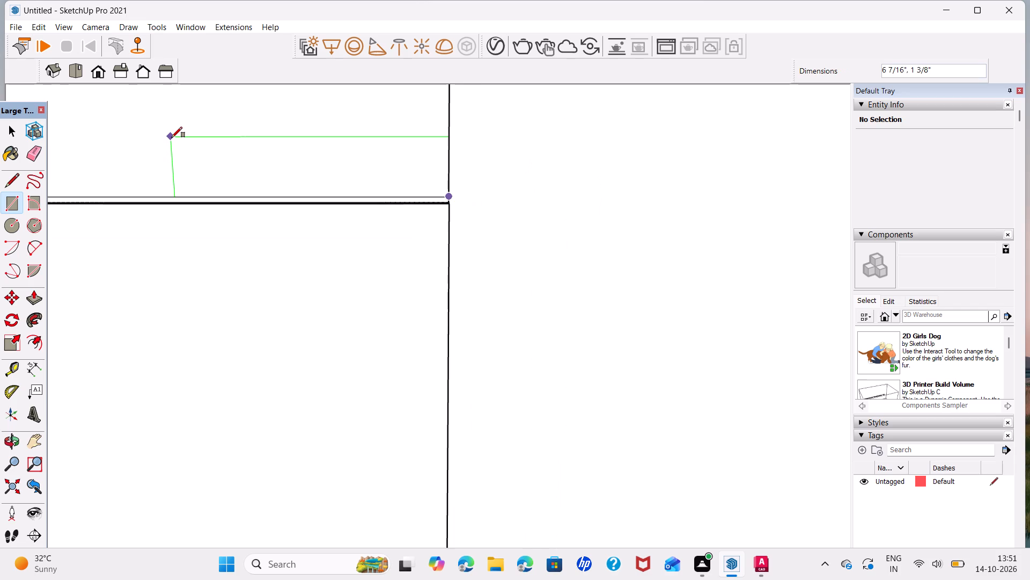
middle_drag(172, 137, 626, 421)
scroll(259, 324, down, 7)
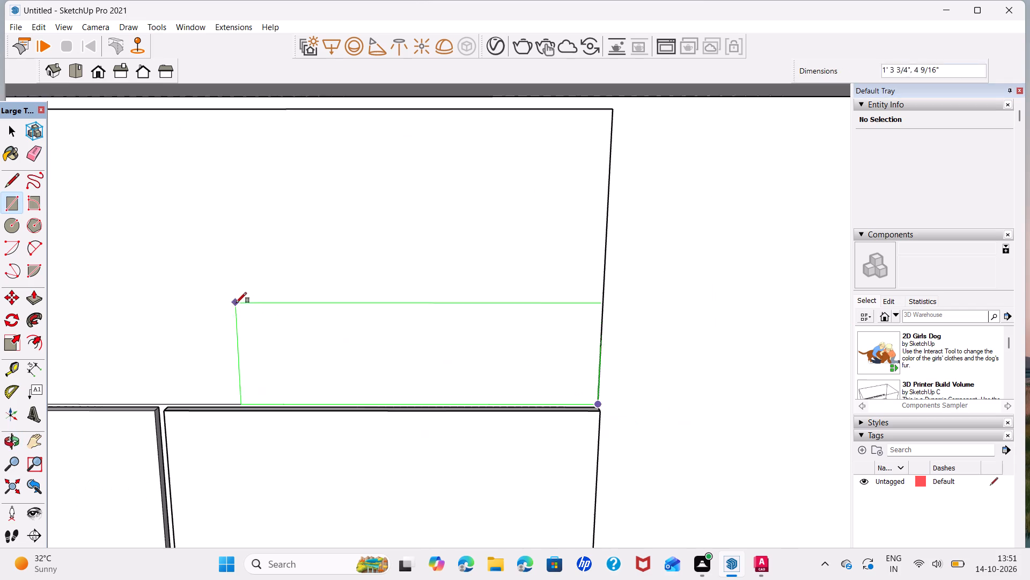
shift+middle_drag(236, 303, 937, 469)
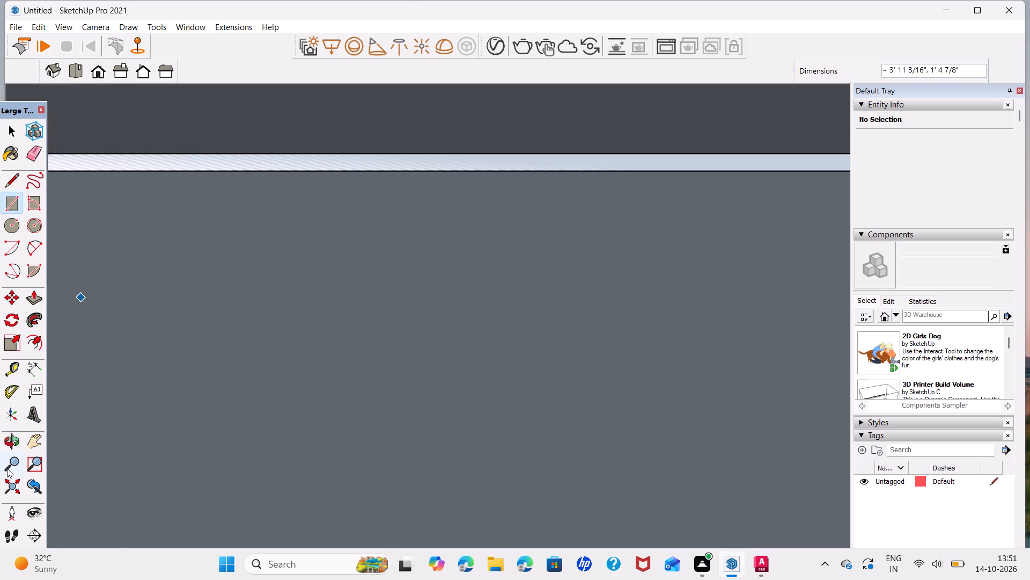
click(16, 490)
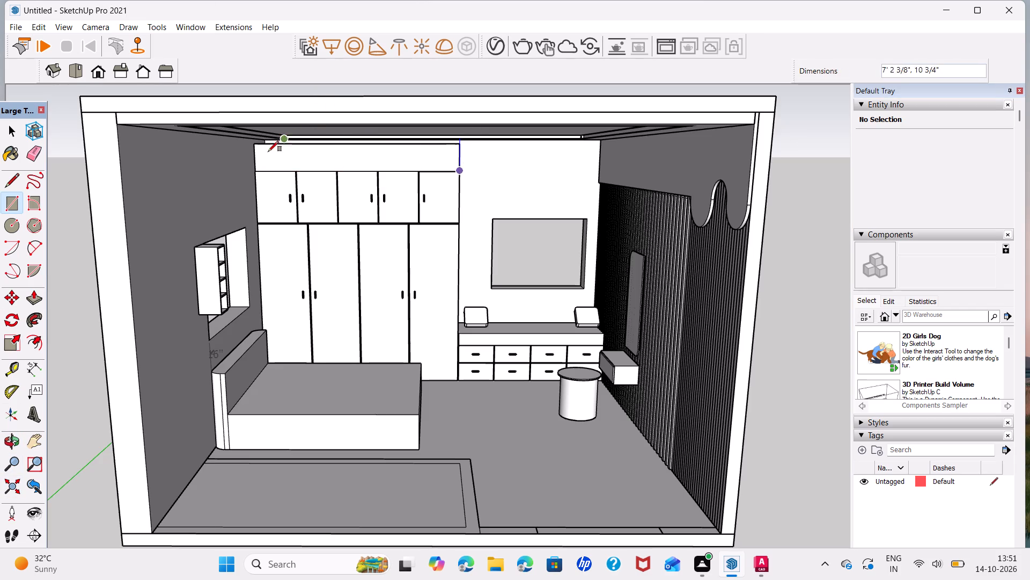
scroll(253, 156, up, 20)
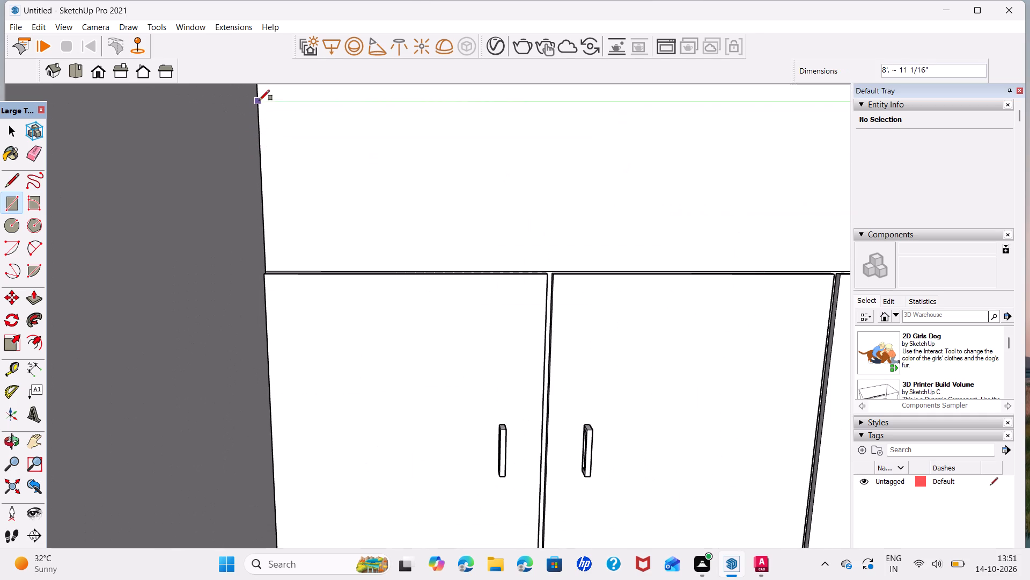
shift+middle_drag(259, 100, 262, 187)
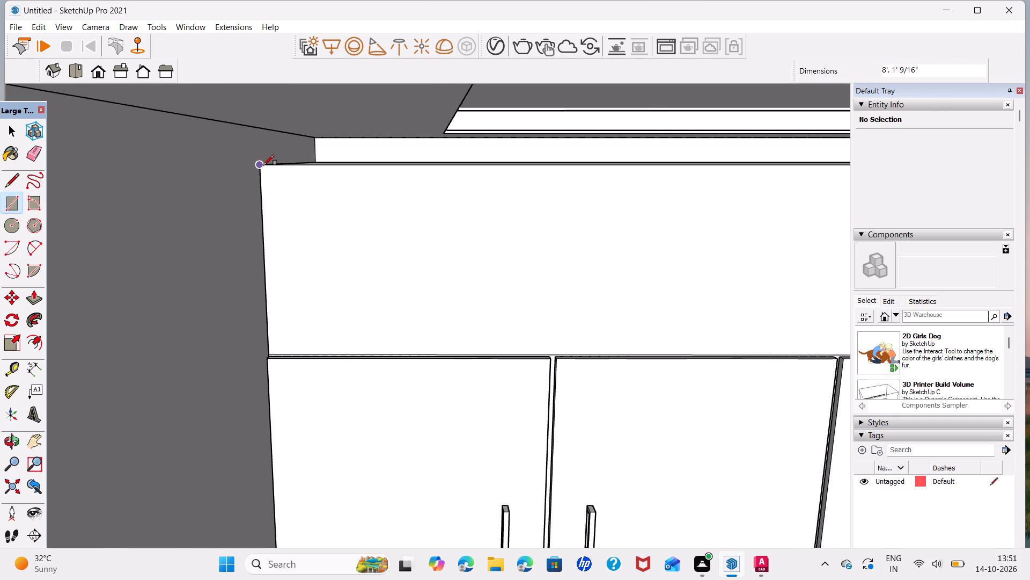
click(263, 165)
key(space)
Reverse the rectangular face on the wardrobe front above the upper doors.
click(434, 273)
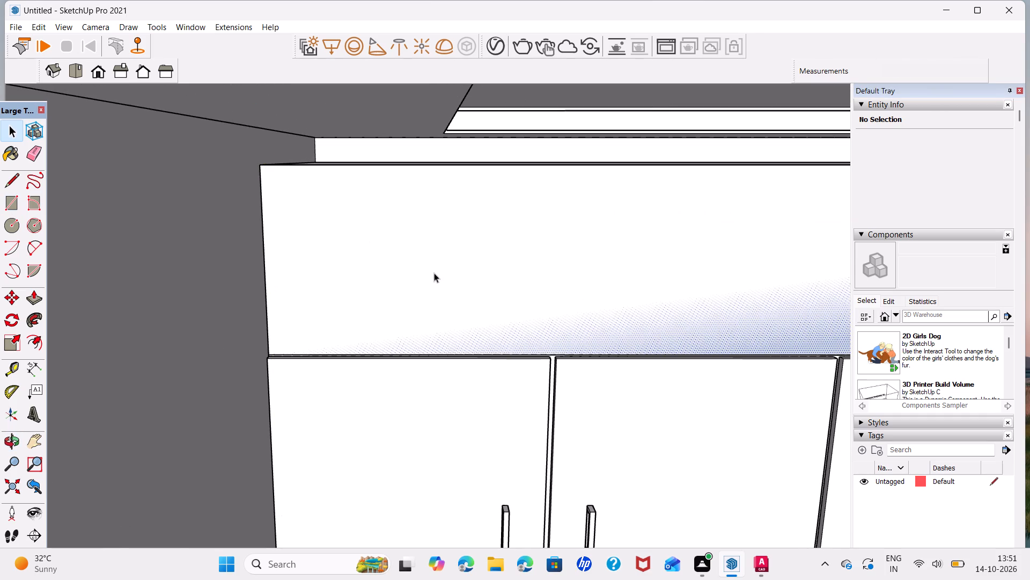
right_click(434, 273)
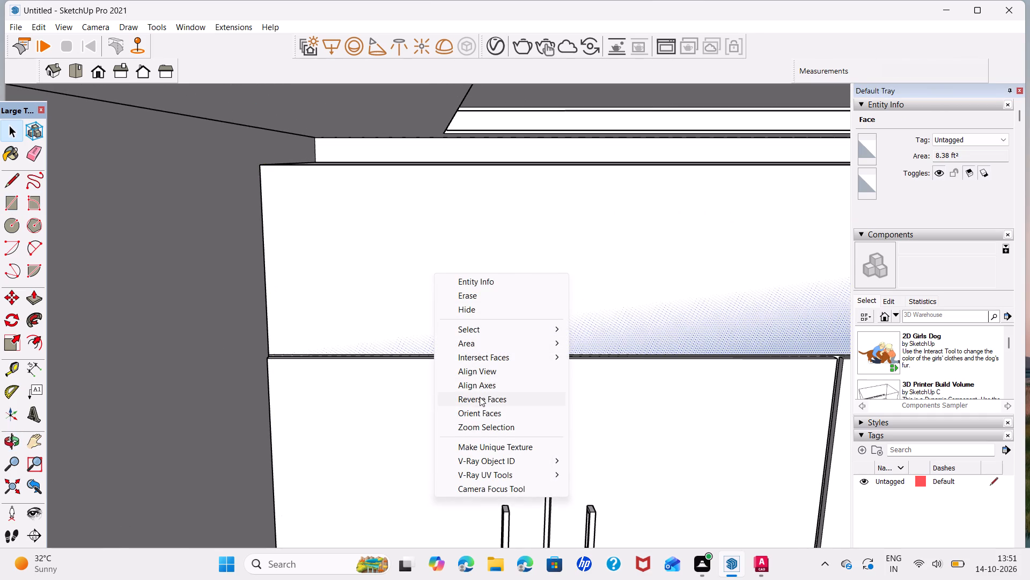
click(480, 397)
Push/Pull the front face above the upper doors outward 0.5" to form a raised panel.
key(p)
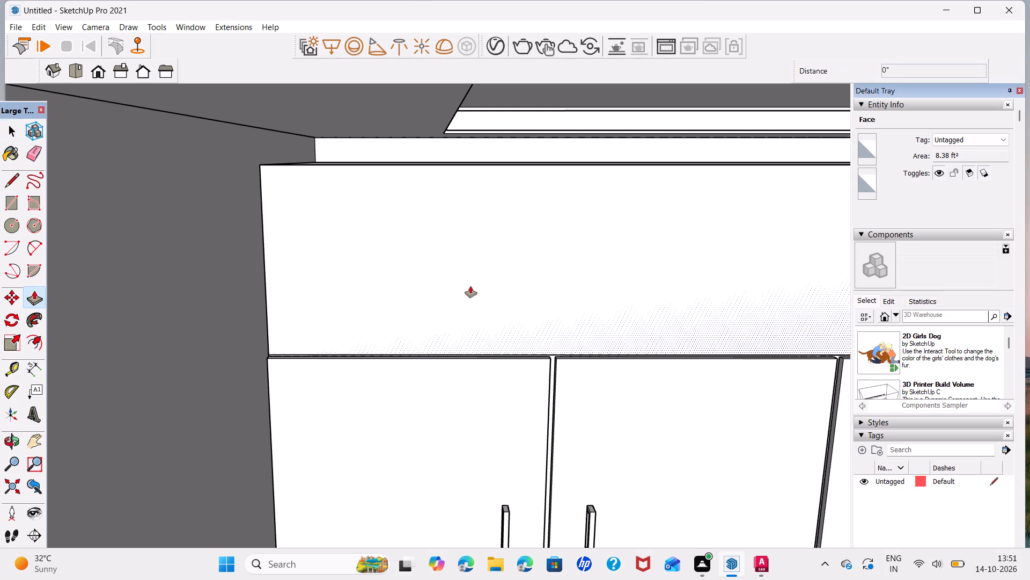
click(470, 286)
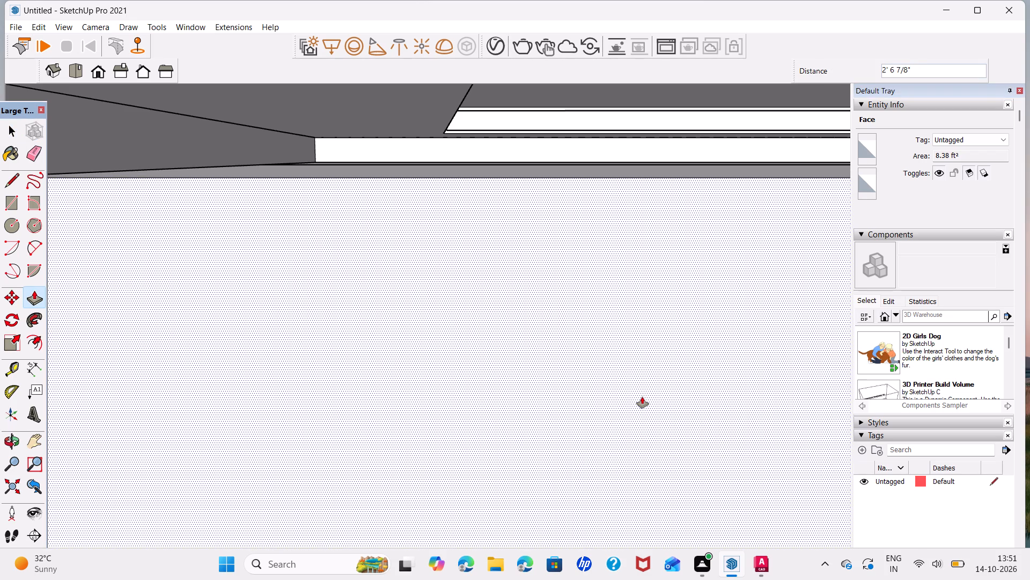
text(0.5)
key(Return)
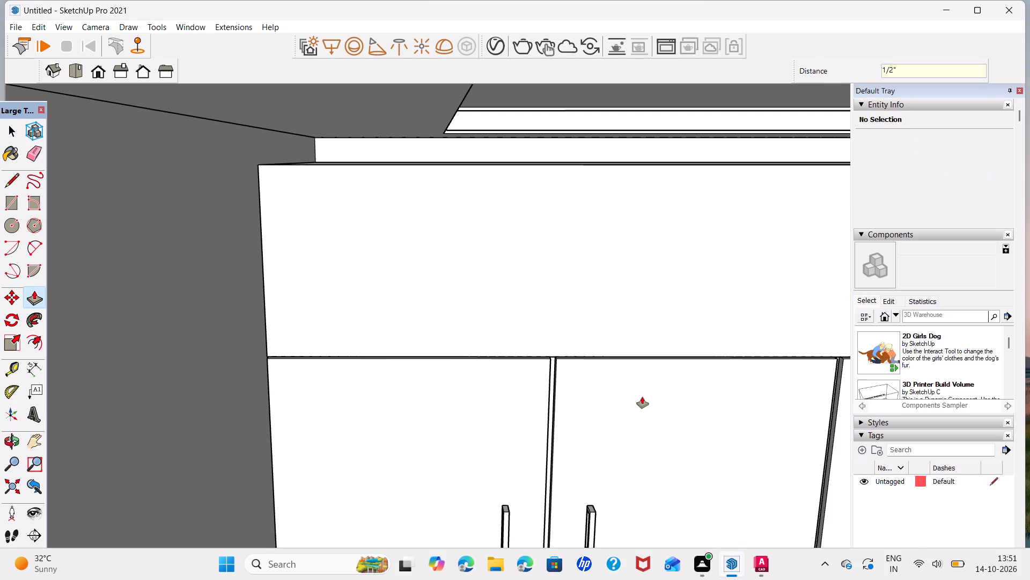
key(space)
Measure the gap between the new top panel and the upper doors at the wardrobe's exposed end with the Dimension tool.
scroll(553, 346, down, 2)
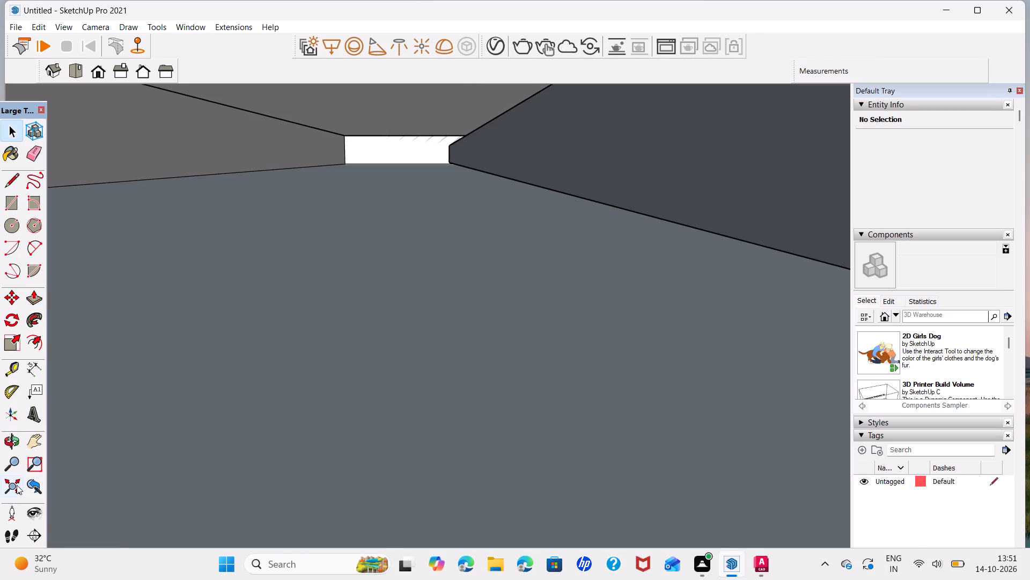
click(17, 485)
scroll(360, 153, up, 5)
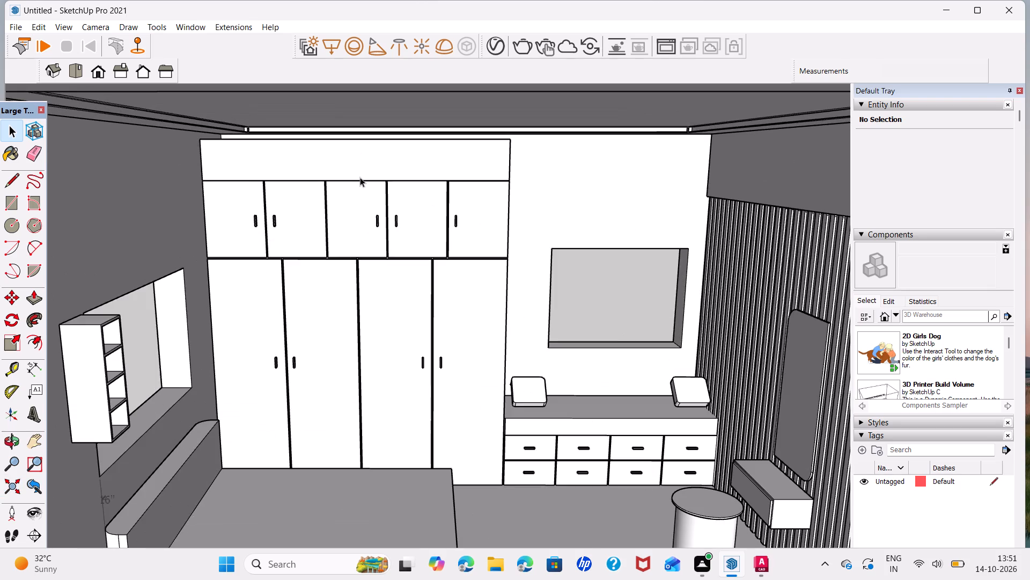
scroll(360, 177, up, 7)
middle_drag(585, 169, 580, 133)
scroll(585, 169, up, 1)
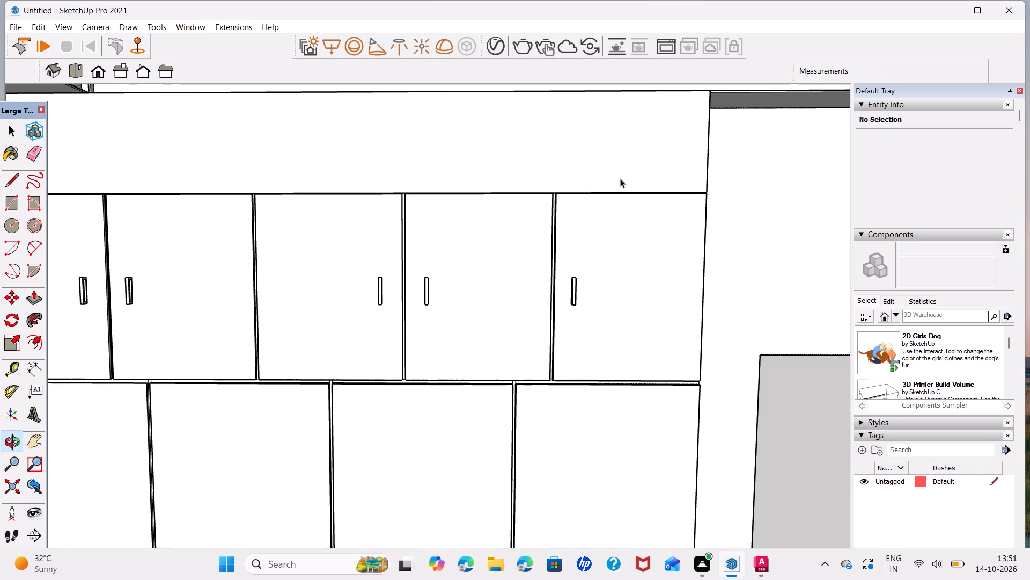
scroll(629, 191, up, 6)
scroll(742, 211, up, 6)
middle_drag(781, 204, 722, 227)
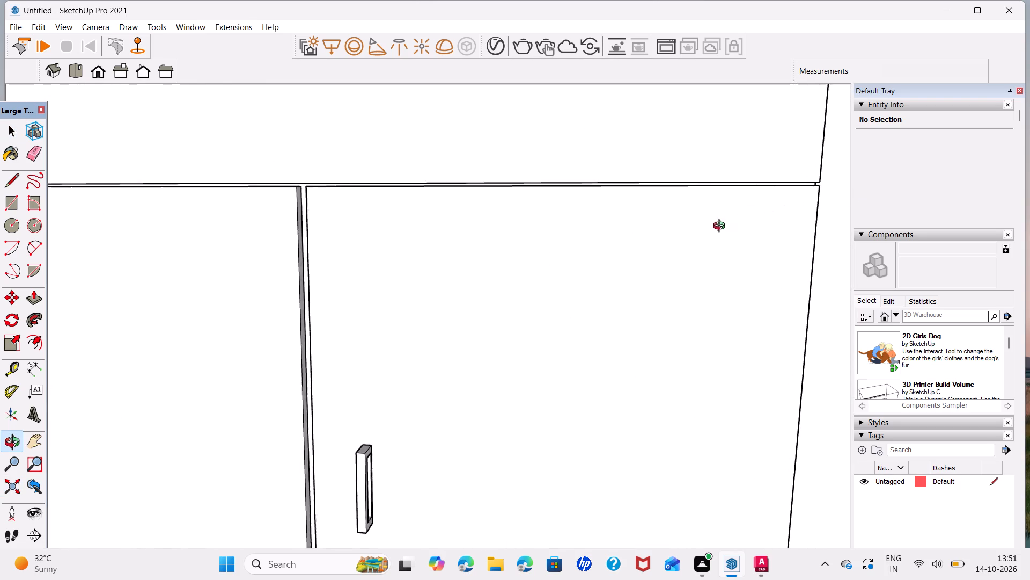
middle_drag(722, 227, 719, 227)
shift+middle_drag(760, 217, 552, 242)
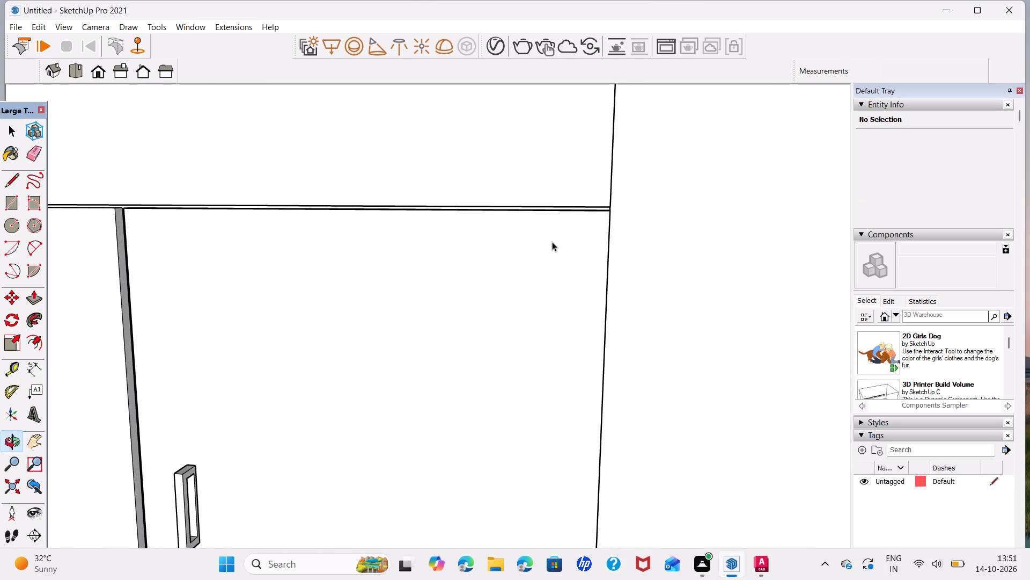
scroll(615, 213, up, 5)
middle_drag(615, 213, 459, 228)
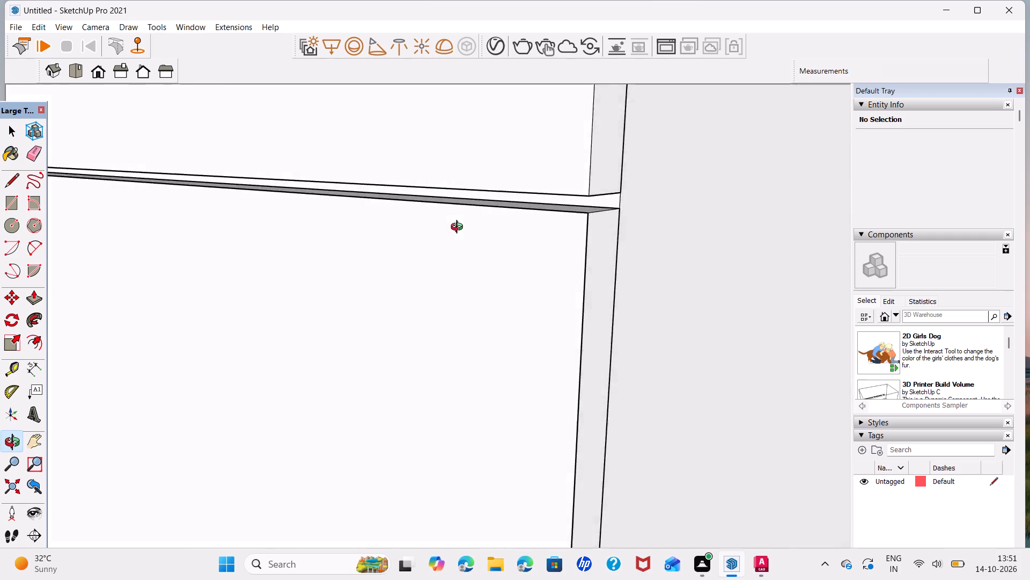
middle_drag(459, 228, 359, 207)
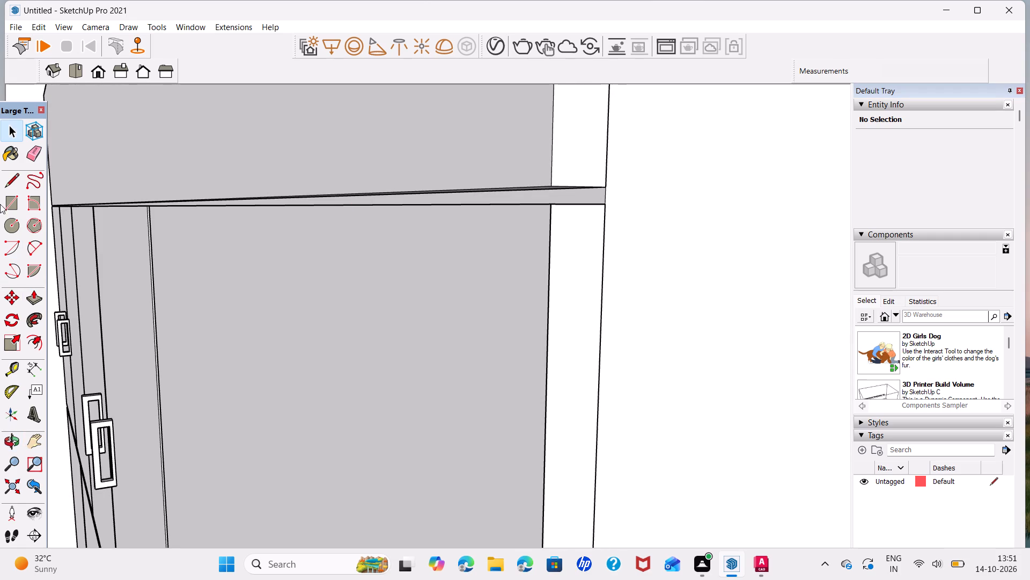
click(27, 371)
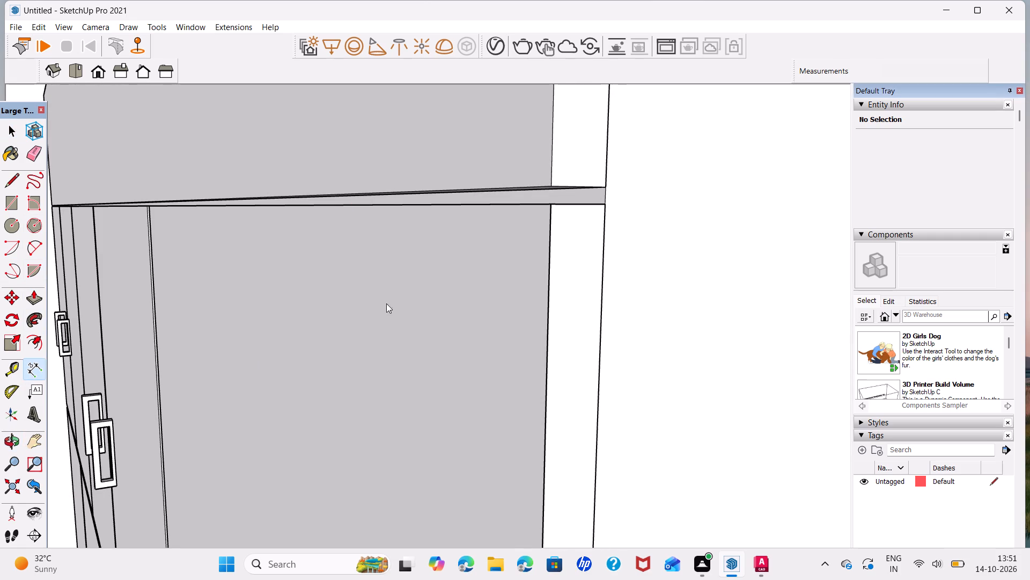
scroll(616, 204, up, 3)
click(605, 187)
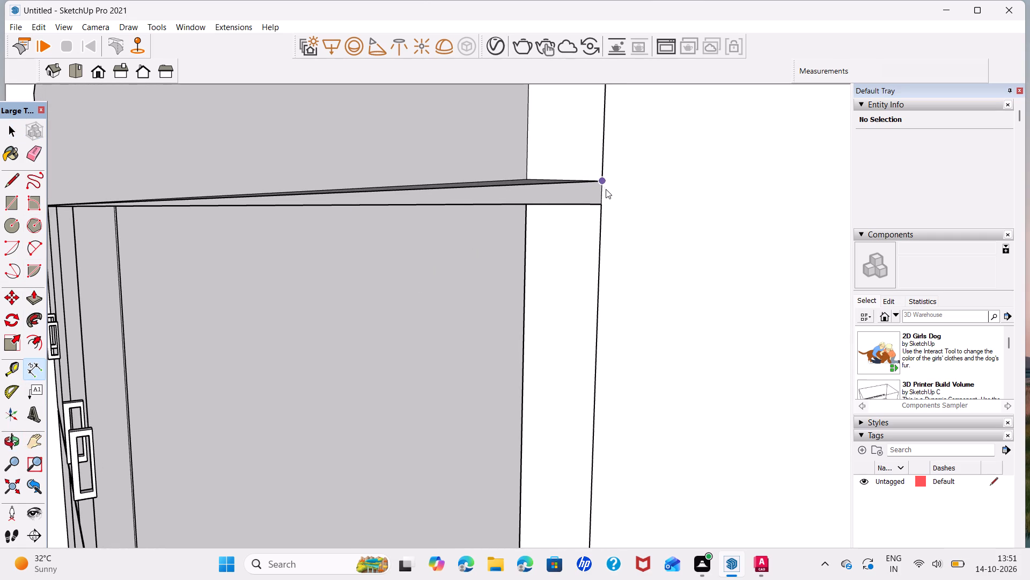
click(599, 206)
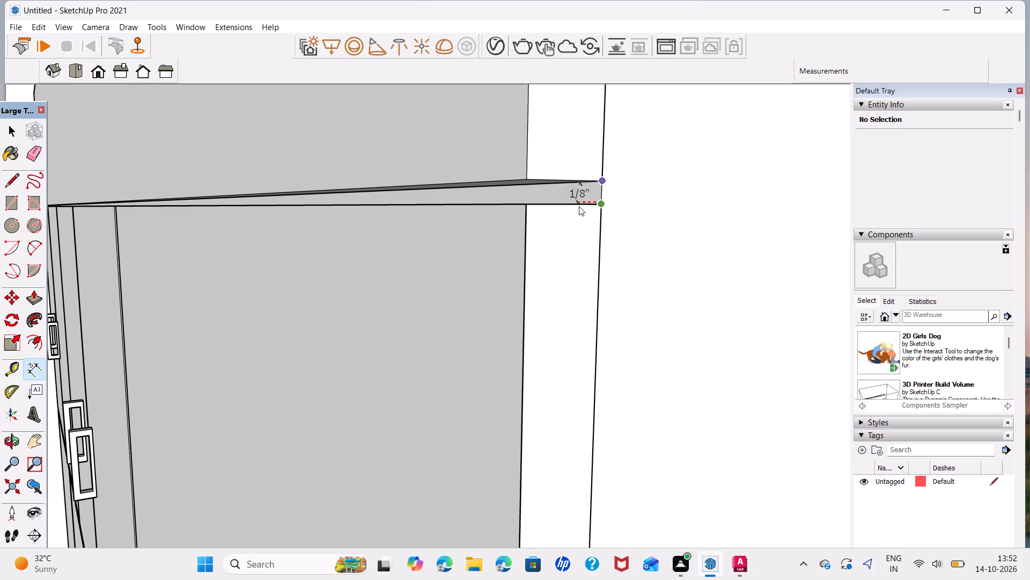
key(space)
Push/Pull the narrow underside of the new top panel down 1/8" to meet the top of the upper doors.
scroll(564, 187, up, 3)
middle_drag(564, 187, 619, 175)
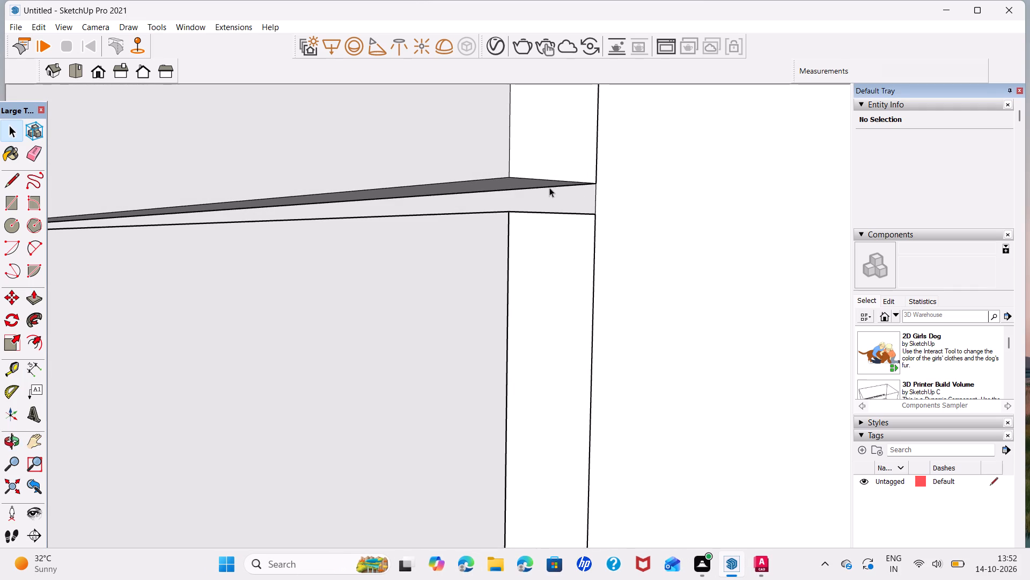
click(547, 185)
click(542, 180)
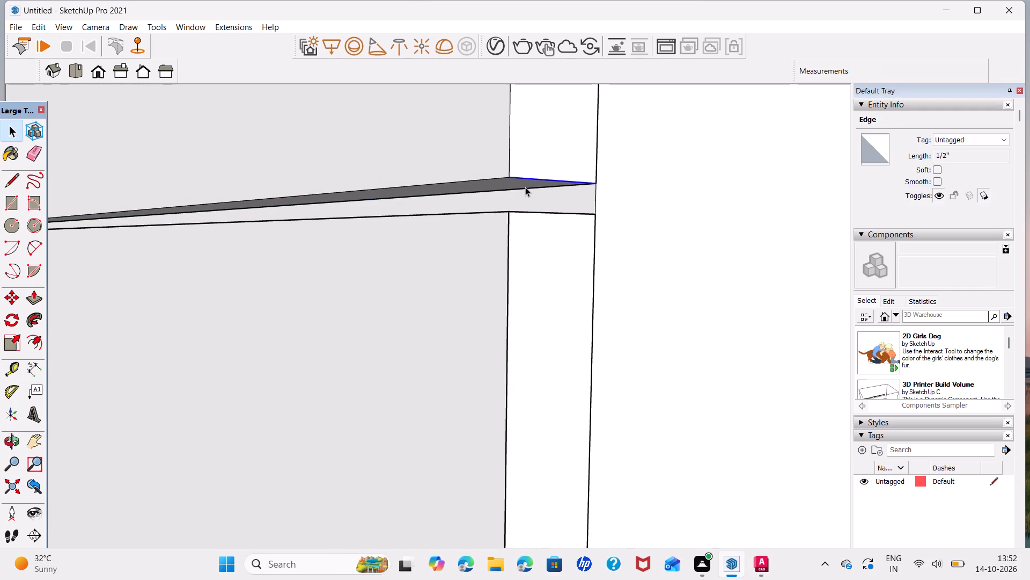
click(525, 187)
scroll(523, 185, up, 6)
click(523, 182)
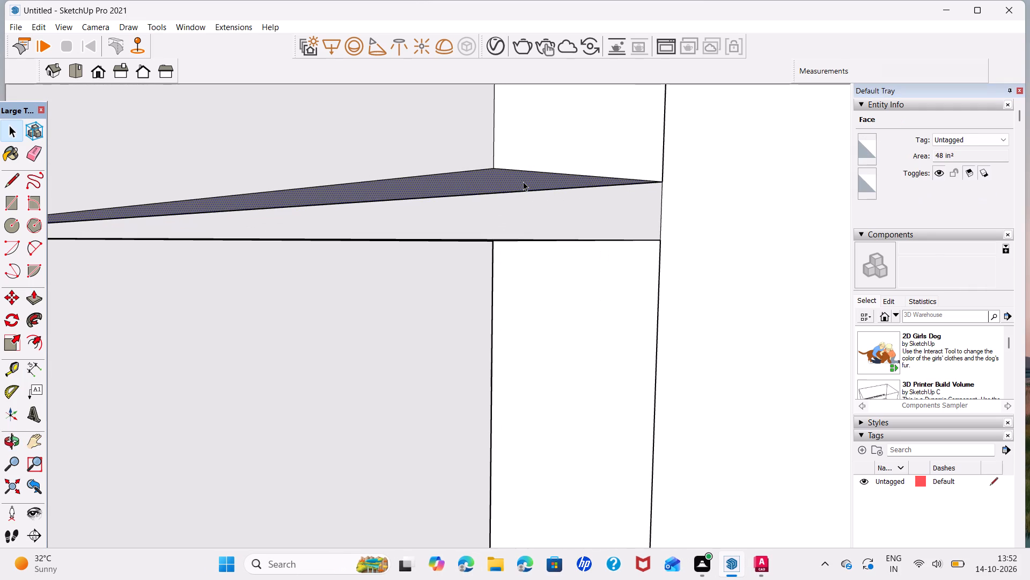
key(p)
click(523, 182)
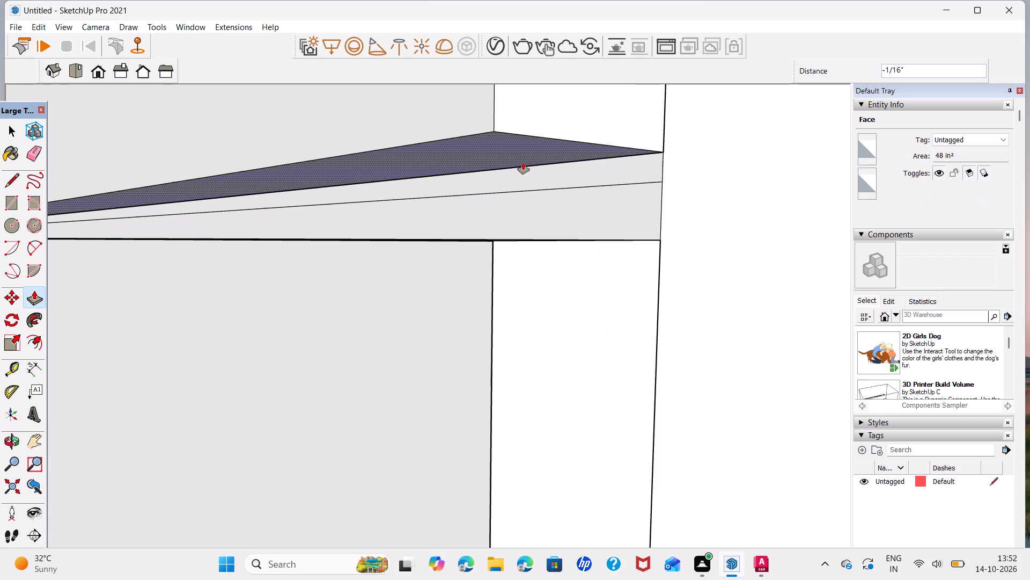
key(0)
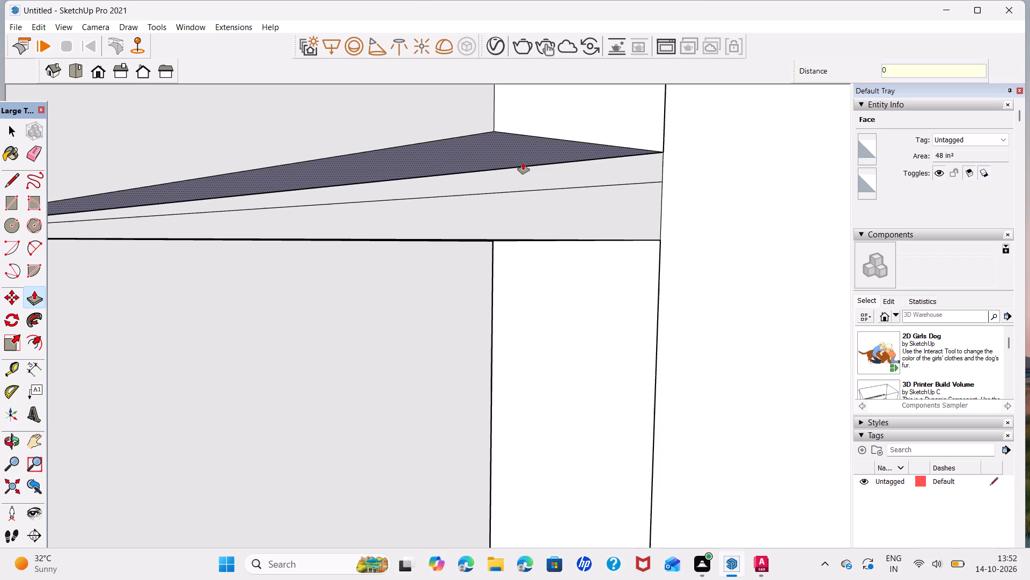
click(493, 243)
key(space)
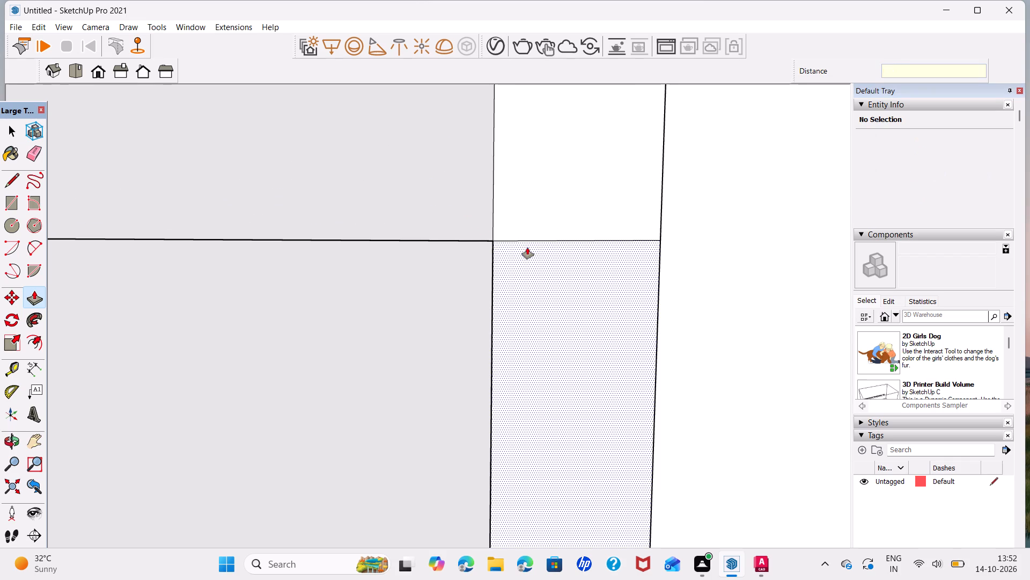
key(Escape)
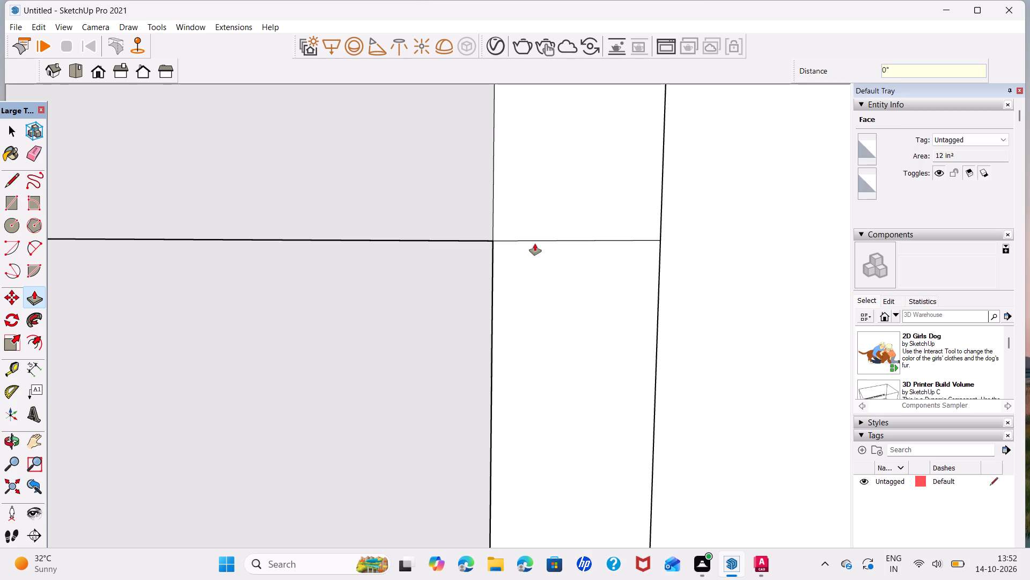
key(space)
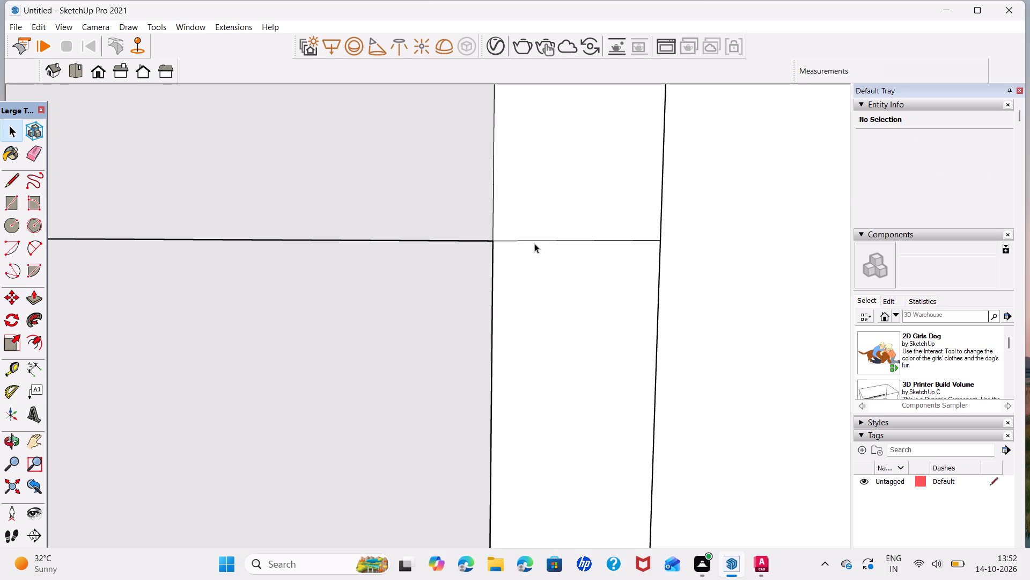
Move the 1/2" bottom edge at the exposed end of the top panel up 0.5".
click(536, 242)
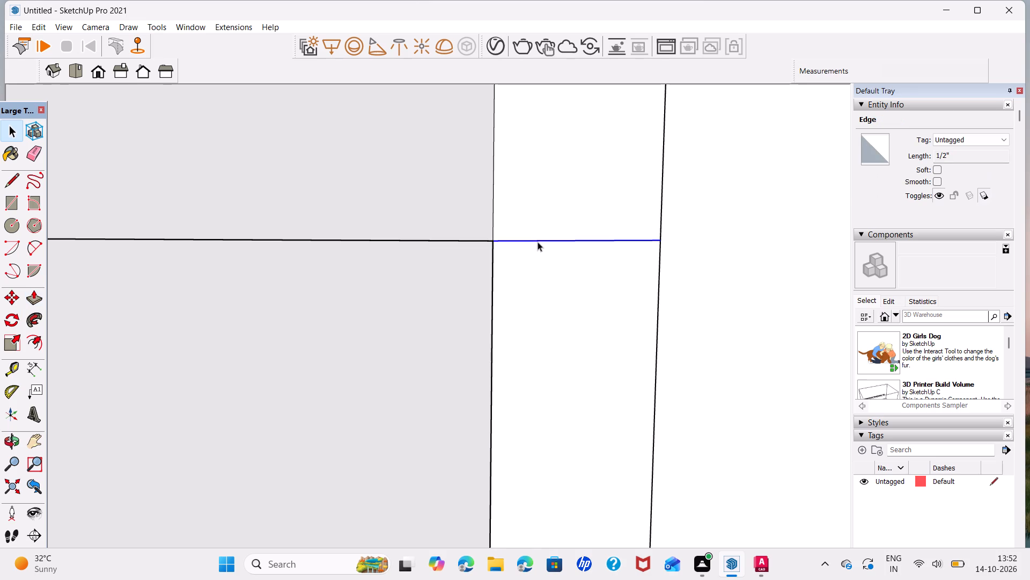
key(m)
click(662, 243)
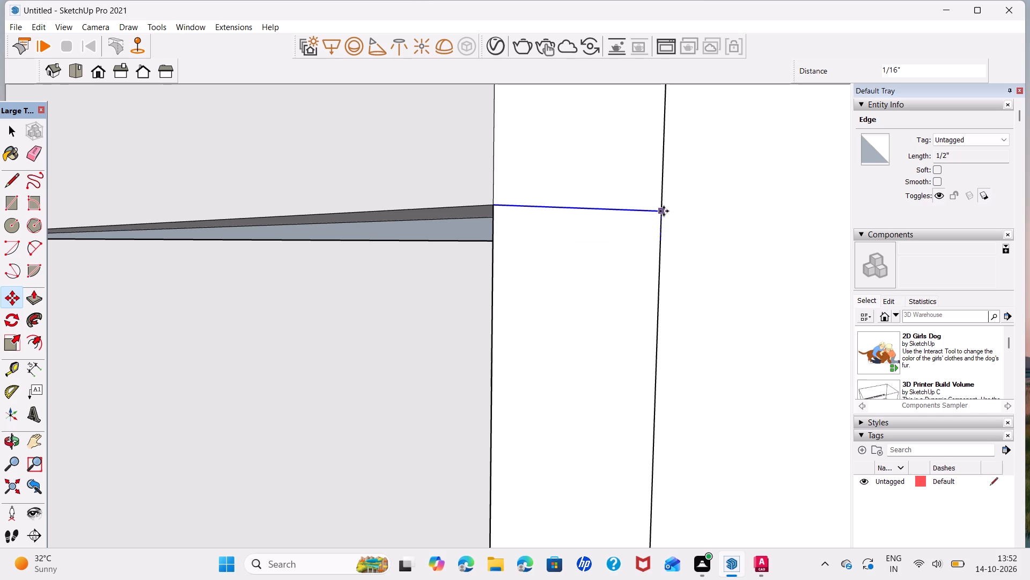
text(0.5)
key(Return)
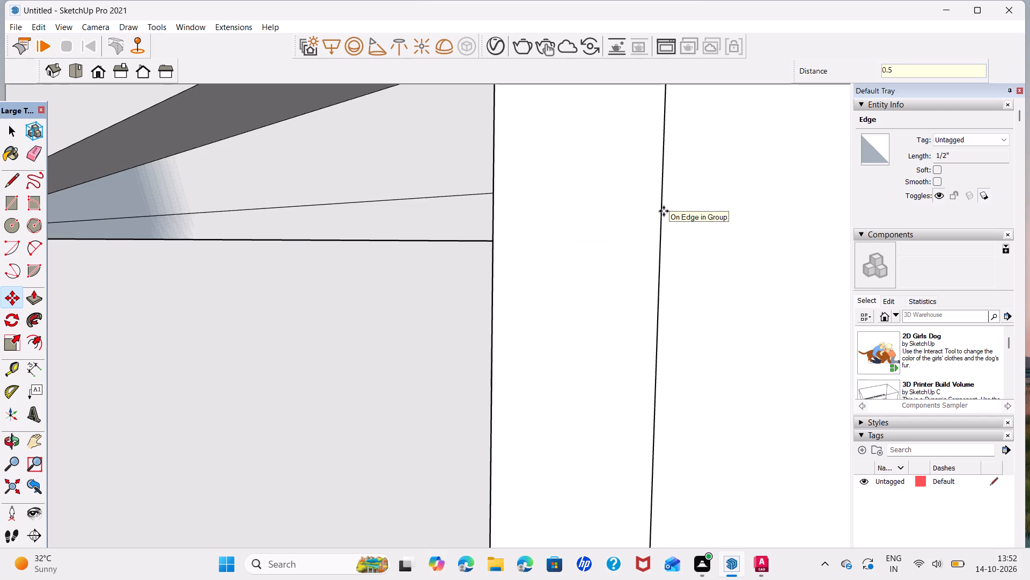
key(space)
scroll(334, 214, down, 14)
middle_drag(360, 188, 388, 212)
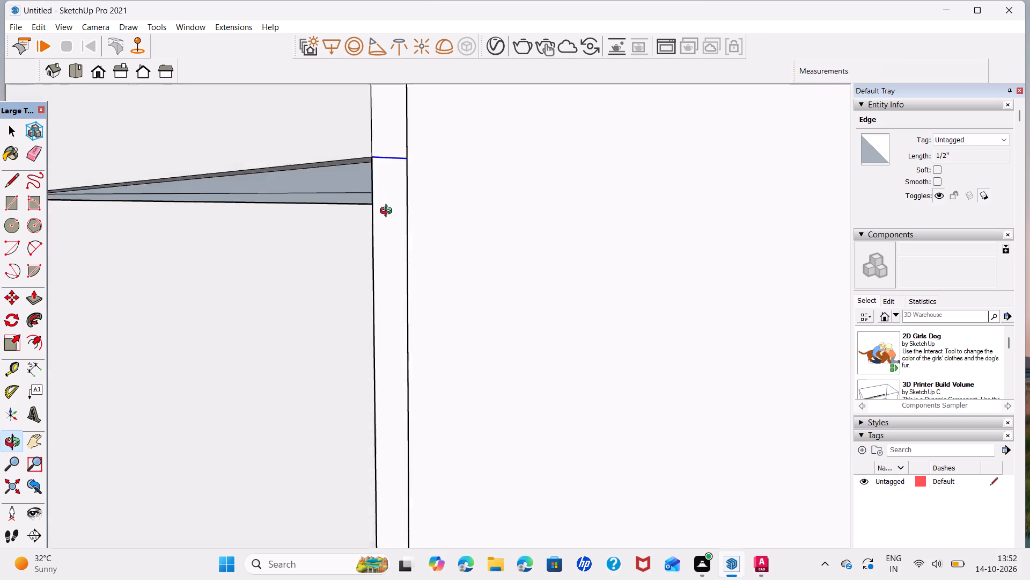
middle_drag(388, 212, 403, 222)
scroll(361, 186, down, 7)
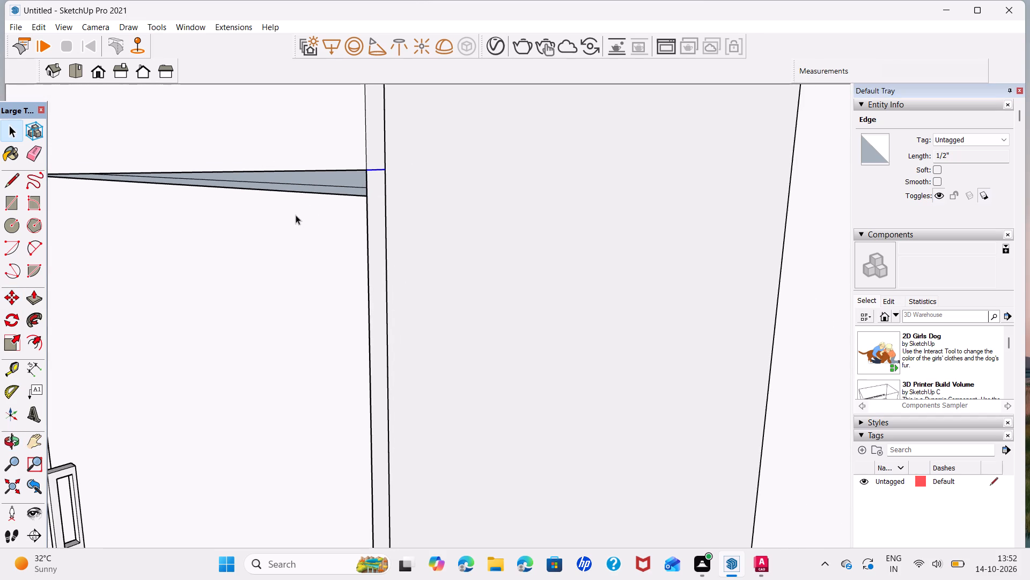
Draw an 8' horizontal line across the top panel's front face from the inner end of the raised 1/2" edge to the opposite side.
shift+middle_drag(310, 208, 614, 354)
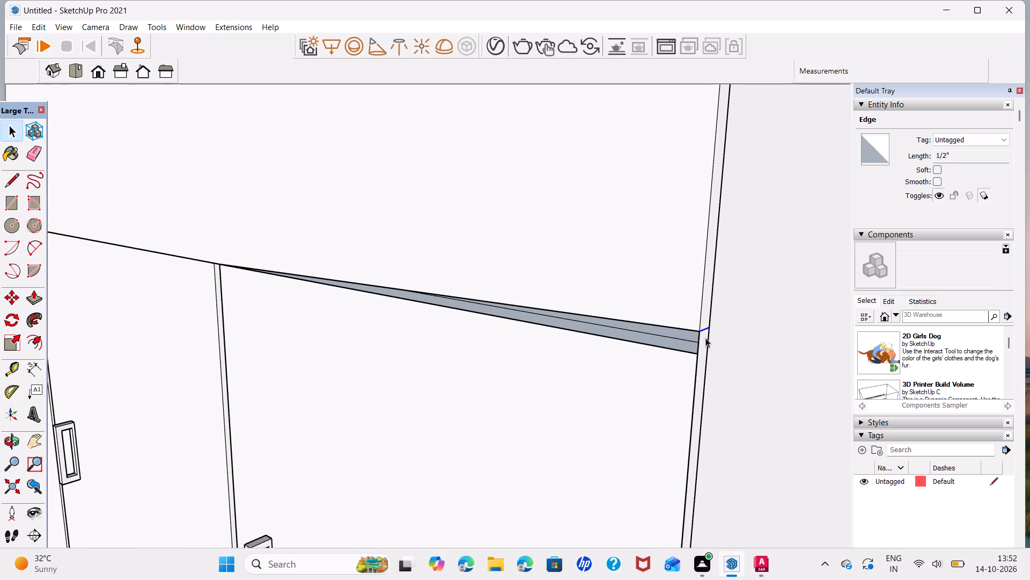
key(l)
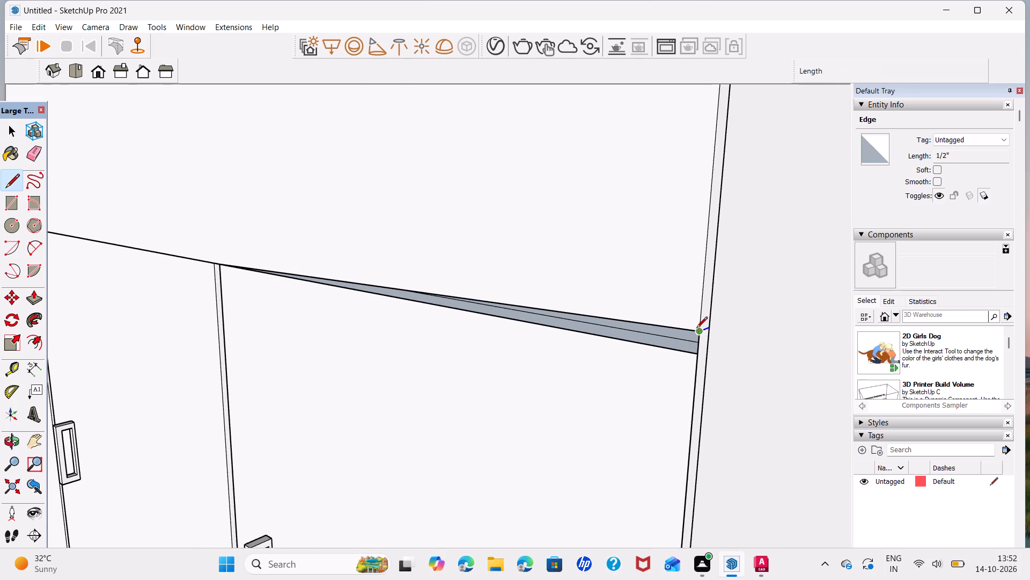
click(698, 331)
scroll(164, 230, down, 5)
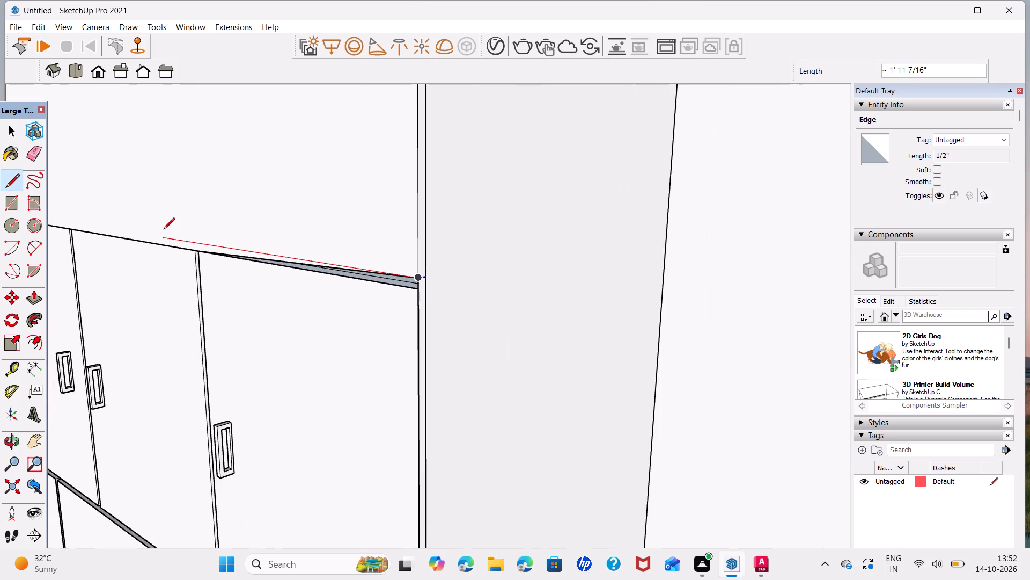
middle_drag(164, 230, 811, 349)
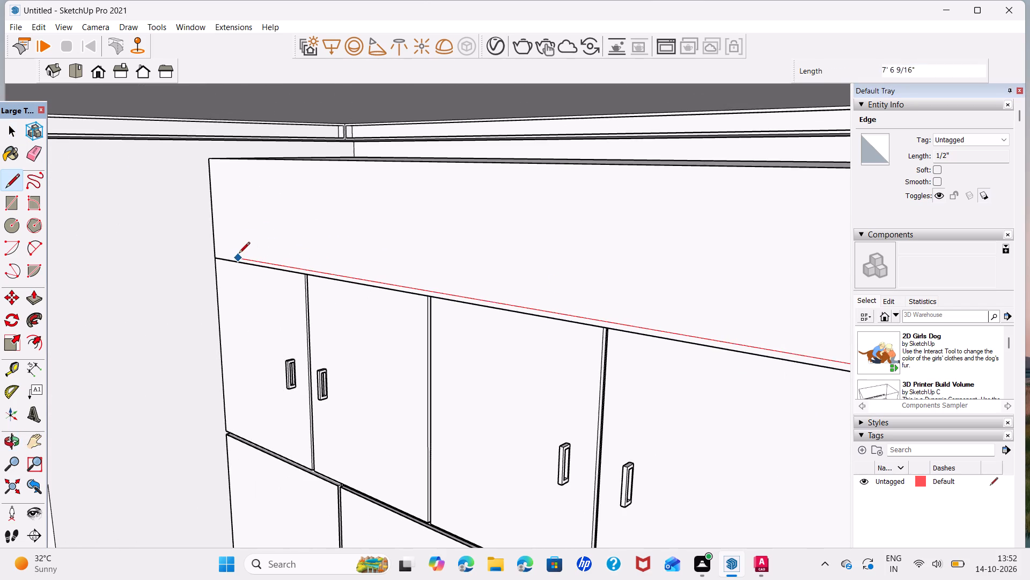
click(214, 250)
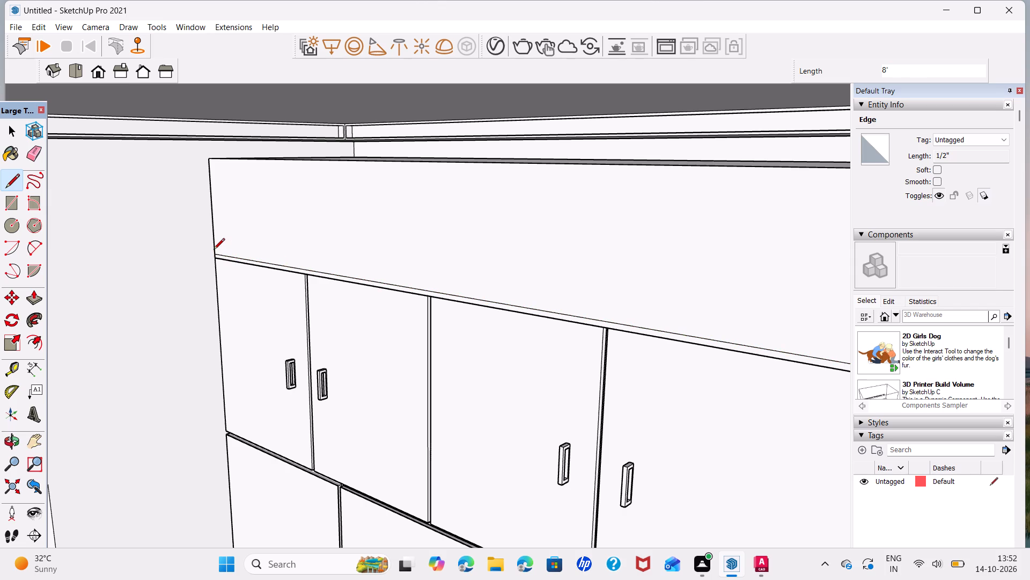
key(space)
Delete the narrow strip of front face between the new line and the tops of the upper doors.
scroll(450, 302, up, 7)
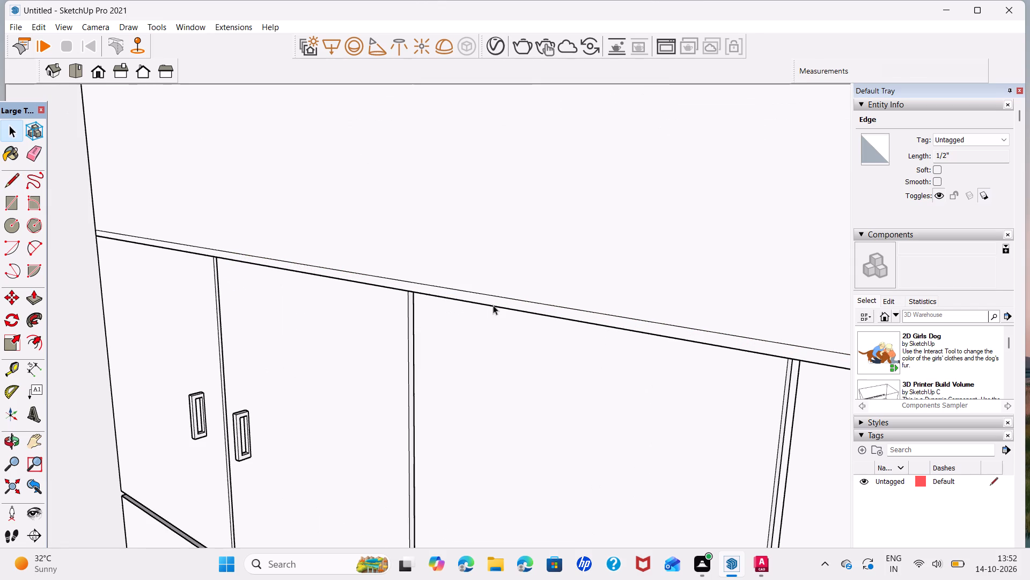
click(501, 302)
key(Delete)
scroll(569, 321, down, 6)
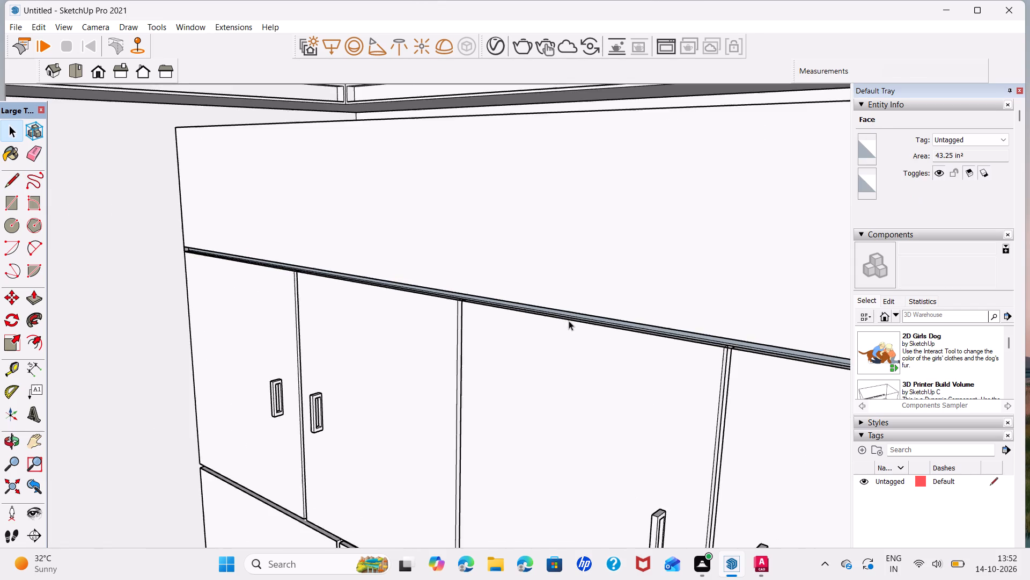
Delete the stray slanted edges crossing the gap above the last upper door at the wardrobe's exposed end.
scroll(575, 318, down, 5)
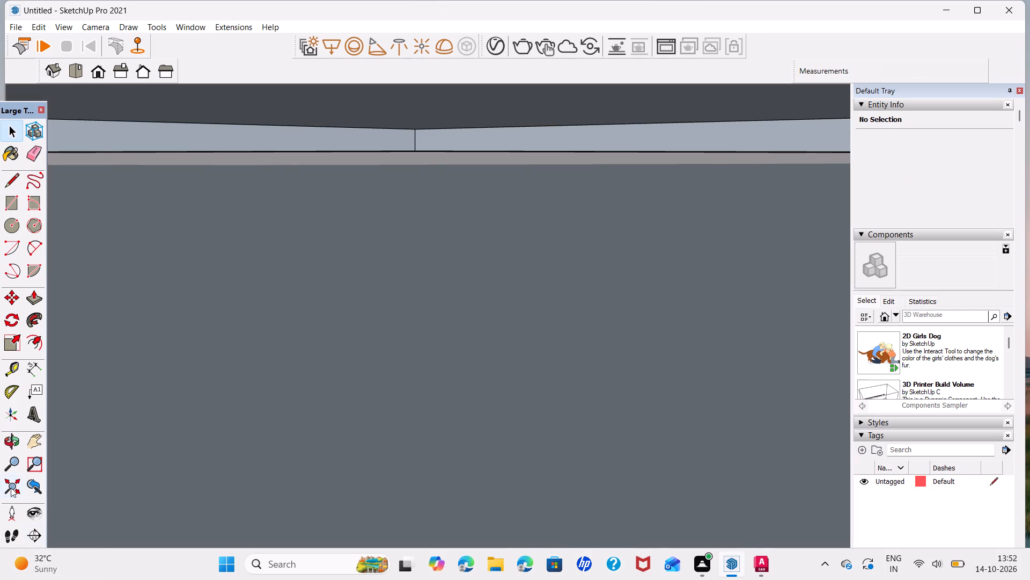
click(12, 482)
scroll(353, 418, down, 2)
shift+middle_drag(399, 390, 436, 398)
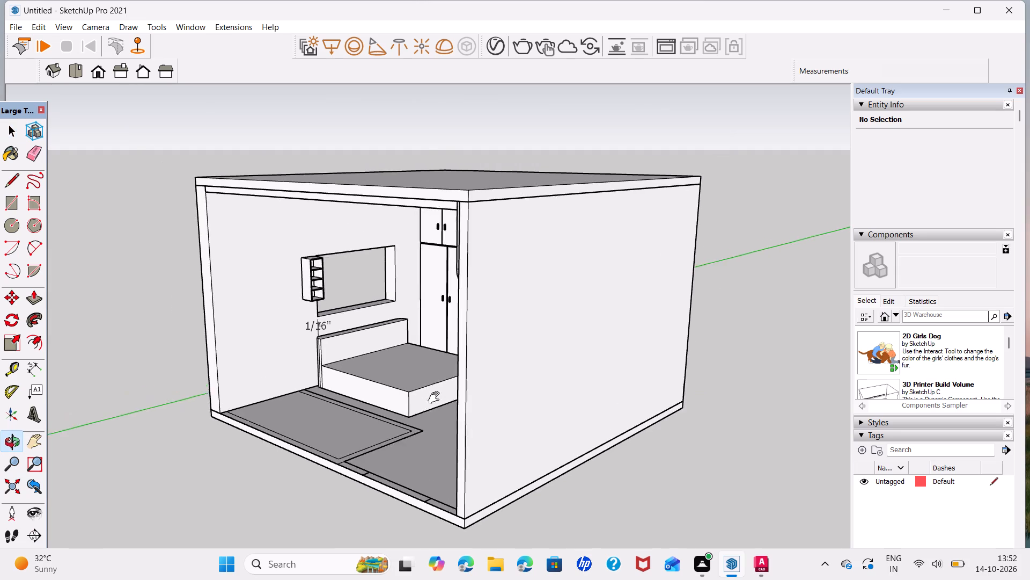
shift+middle_drag(436, 398, 626, 354)
middle_drag(500, 338, 719, 318)
scroll(564, 175, up, 3)
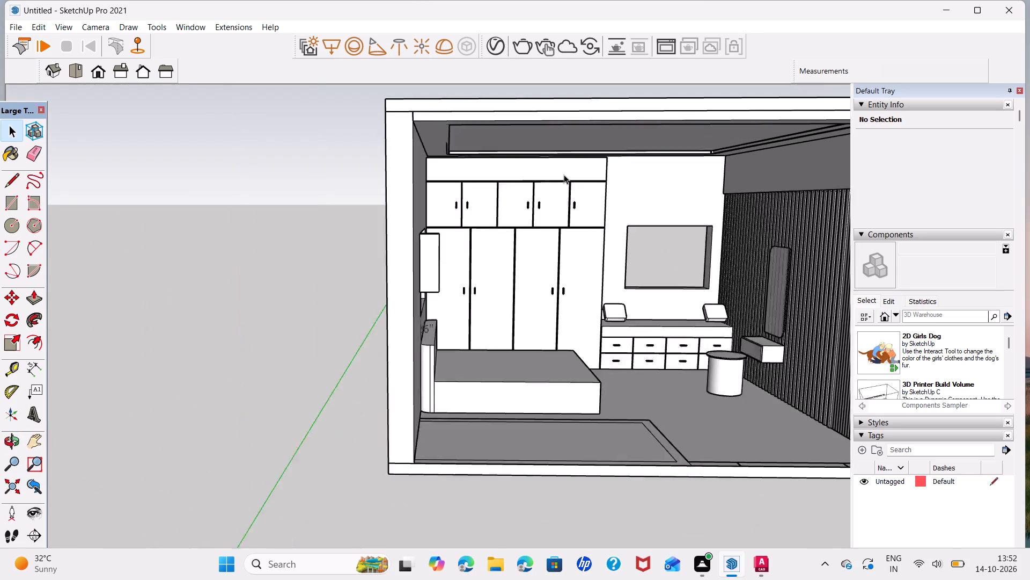
scroll(564, 175, up, 2)
shift+middle_drag(541, 193, 393, 284)
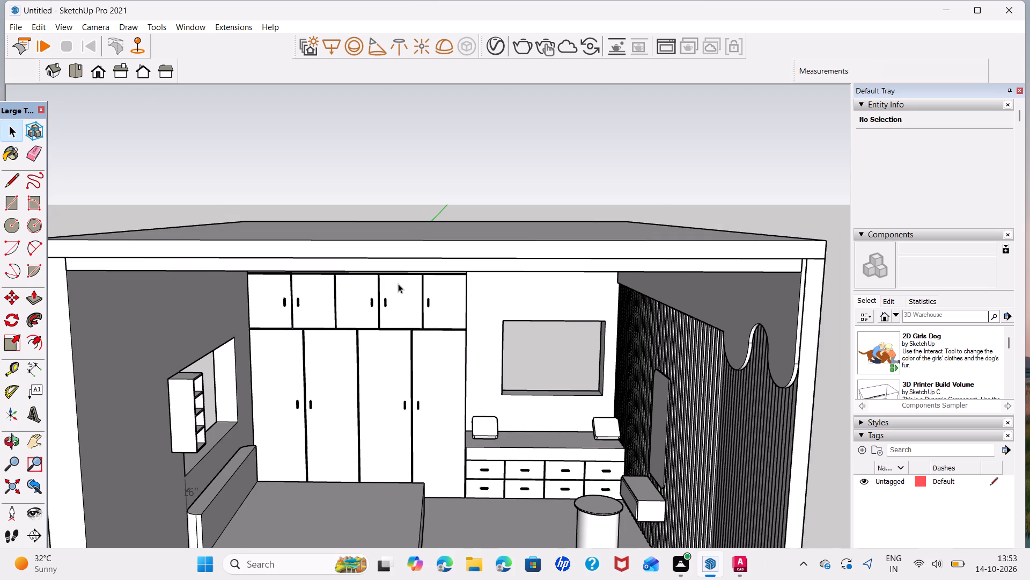
scroll(398, 284, up, 7)
scroll(511, 271, up, 6)
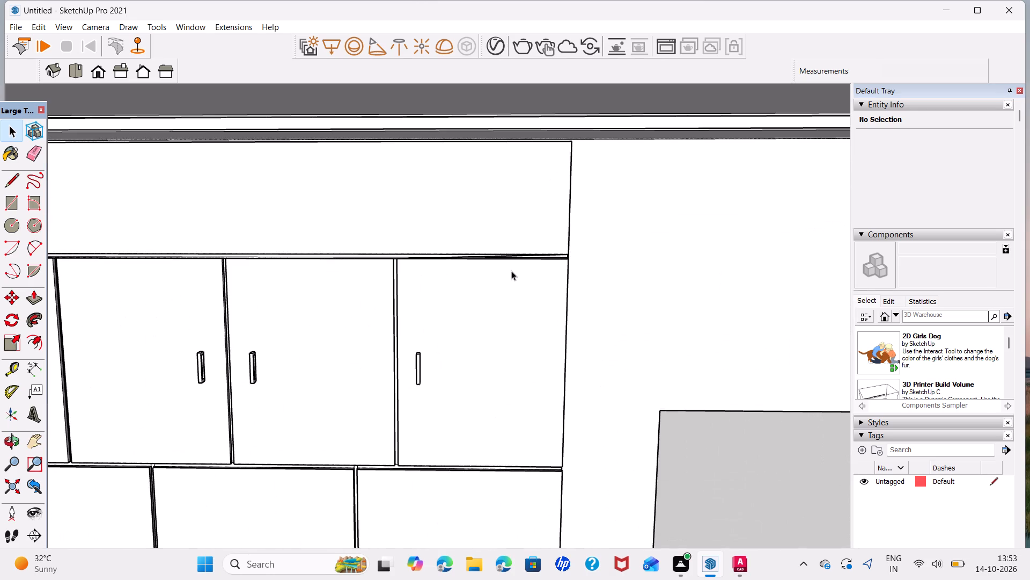
scroll(504, 255, up, 12)
click(511, 259)
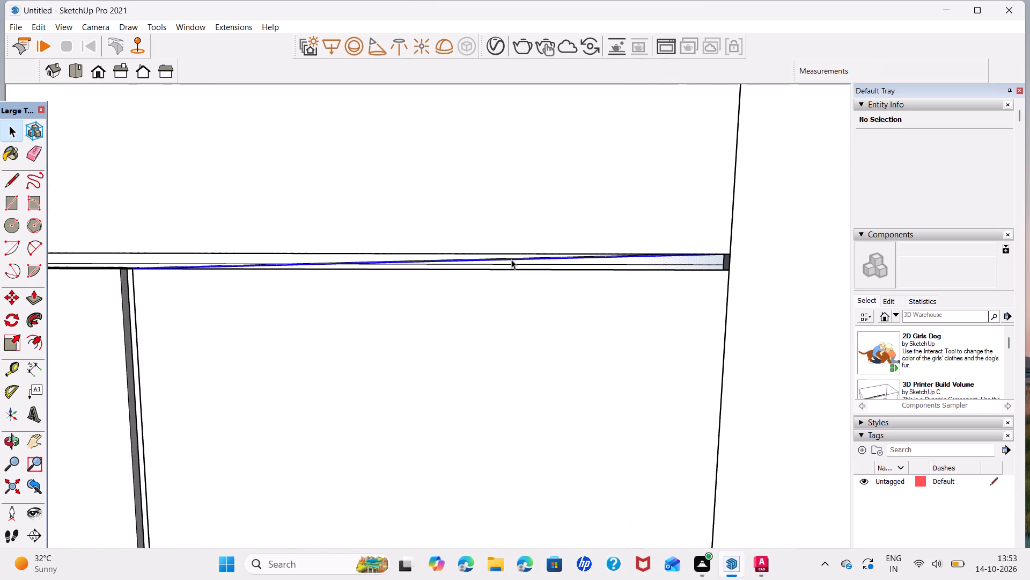
key(Delete)
click(512, 260)
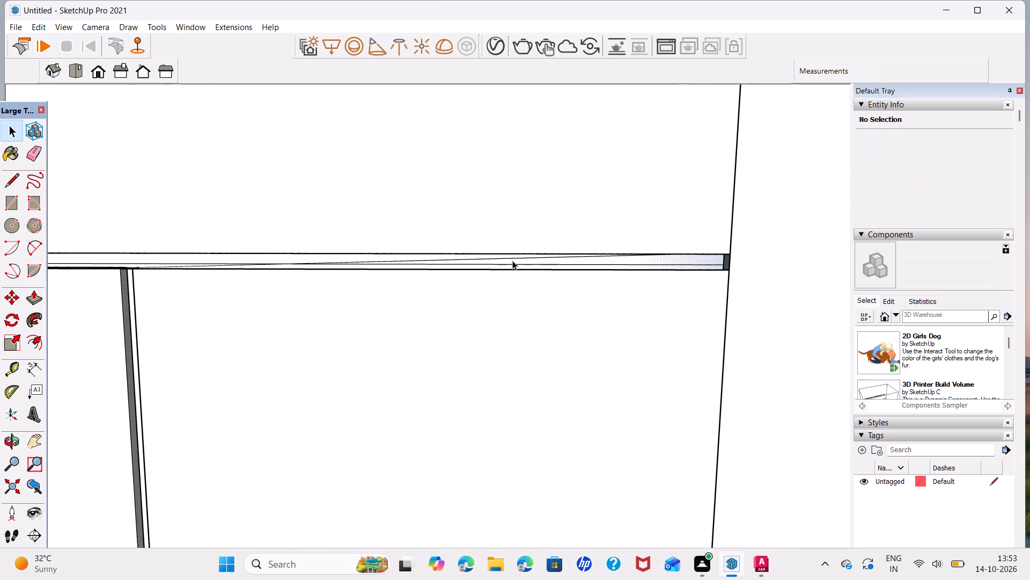
click(509, 257)
key(Delete)
Examine the cleared gap between the top panel and the upper doors, close up and across the full wardrobe front.
middle_drag(275, 266, 284, 323)
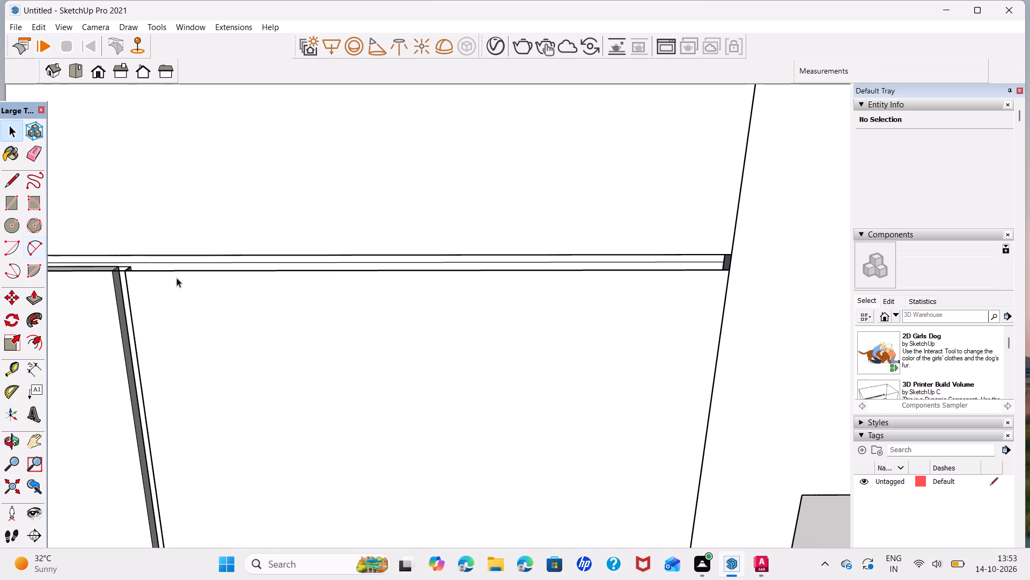
scroll(712, 265, up, 6)
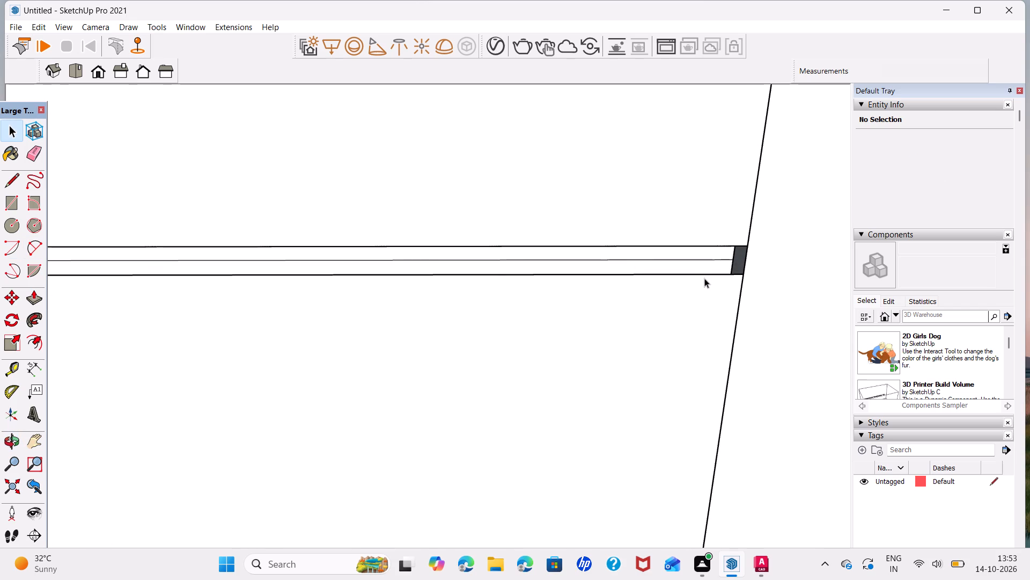
scroll(704, 278, down, 13)
scroll(630, 291, down, 7)
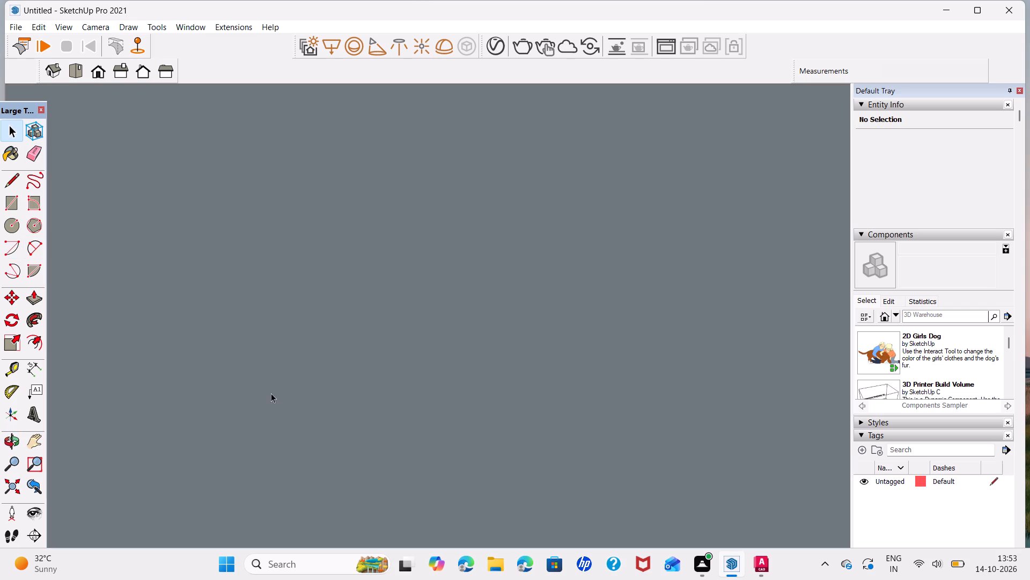
click(2, 487)
scroll(378, 146, up, 4)
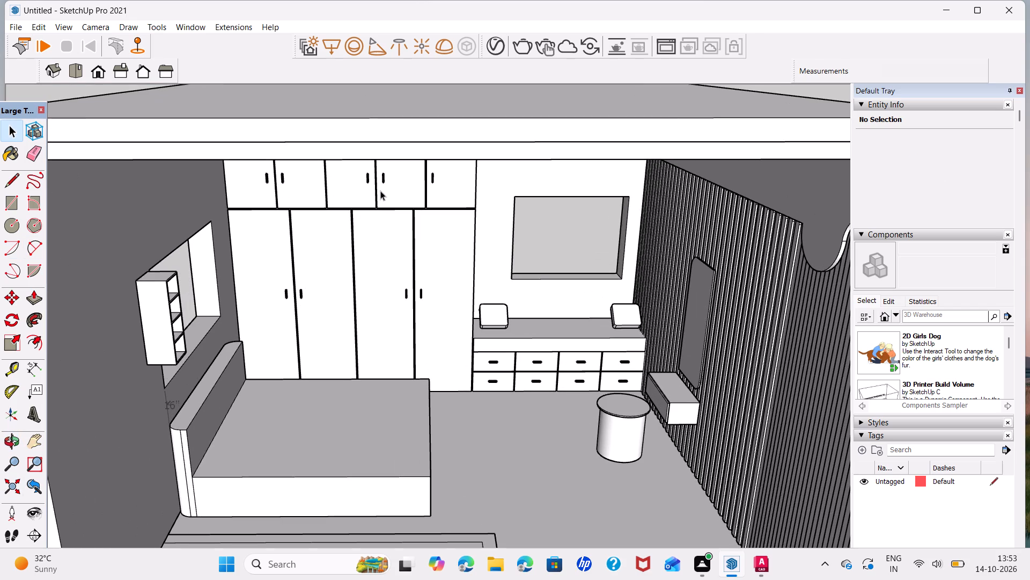
middle_drag(381, 195, 384, 160)
shift+middle_drag(286, 172, 314, 280)
middle_drag(320, 293, 307, 230)
scroll(330, 284, up, 7)
middle_drag(415, 302, 422, 307)
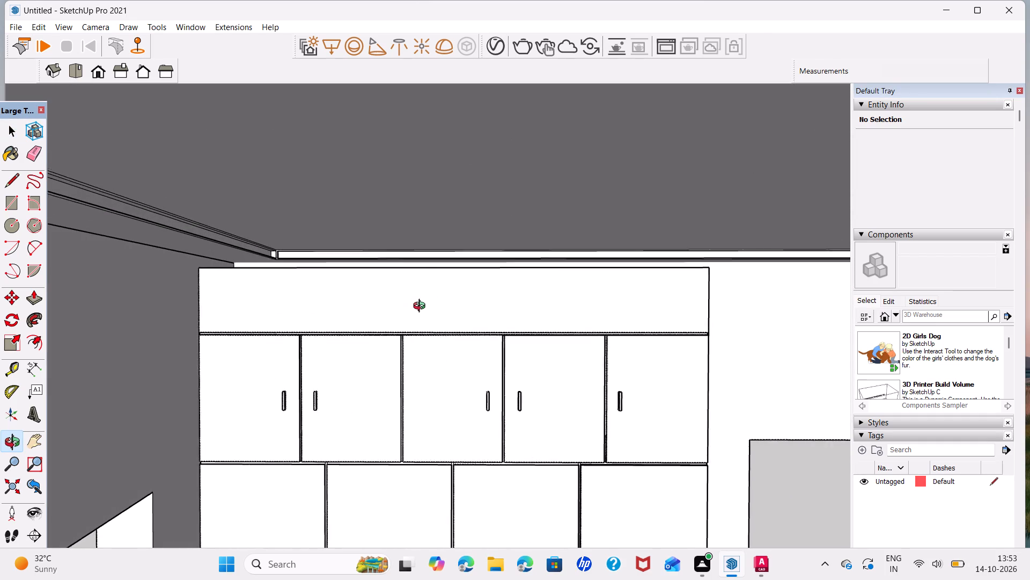
middle_drag(422, 307, 426, 311)
scroll(426, 311, up, 2)
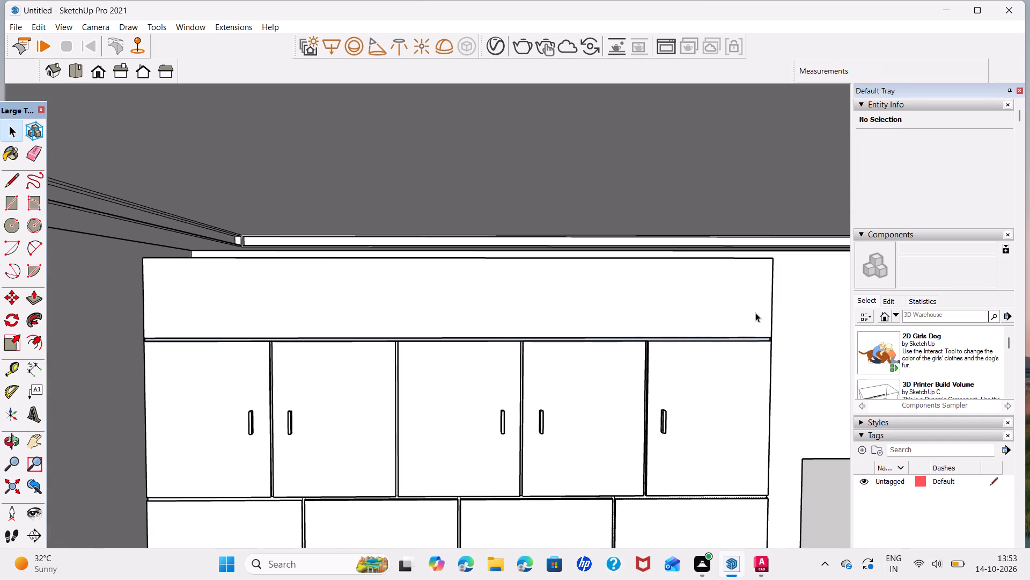
Draw a 1/2" edge level with the door tops at the exposed end, and delete the small side face and leftover vertical edge above it.
middle_drag(770, 338, 396, 324)
scroll(569, 350, up, 7)
scroll(617, 350, up, 6)
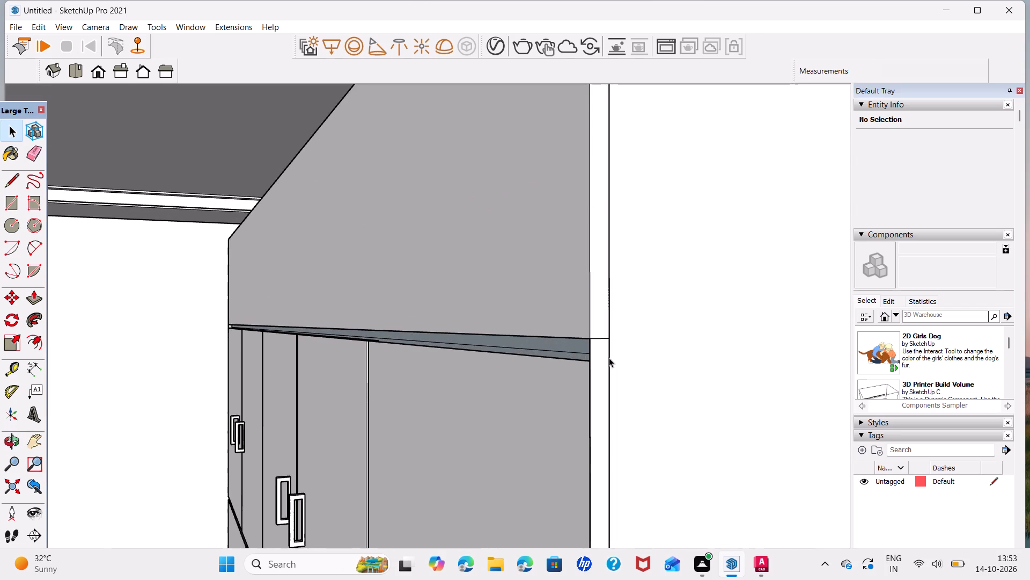
scroll(572, 358, up, 6)
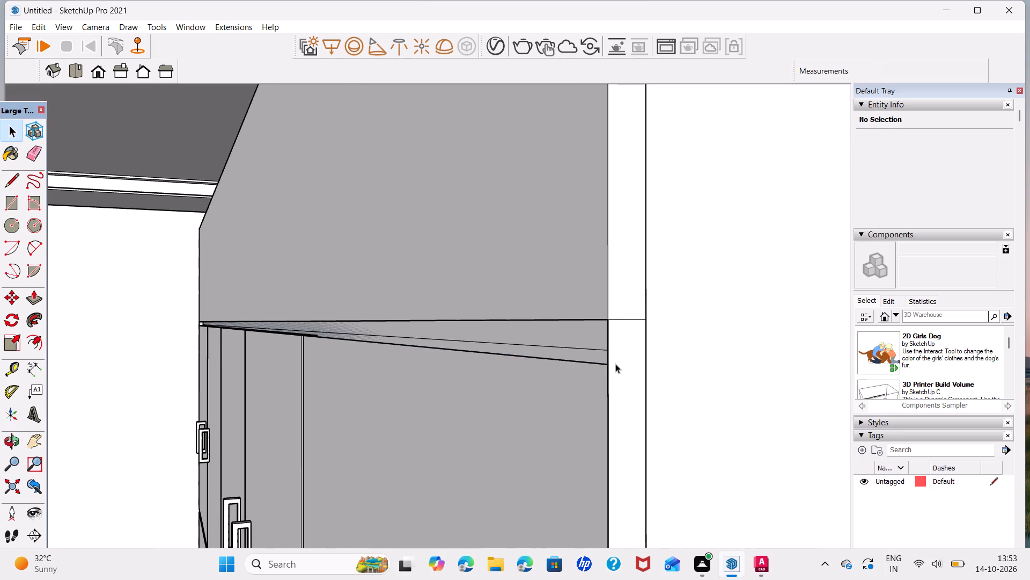
key(l)
click(605, 364)
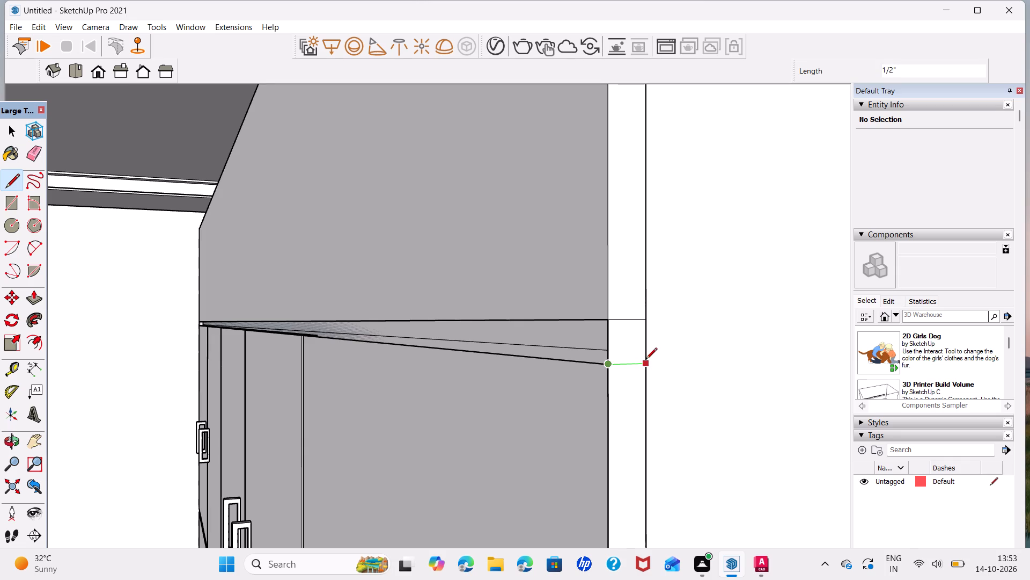
click(646, 360)
key(space)
click(632, 344)
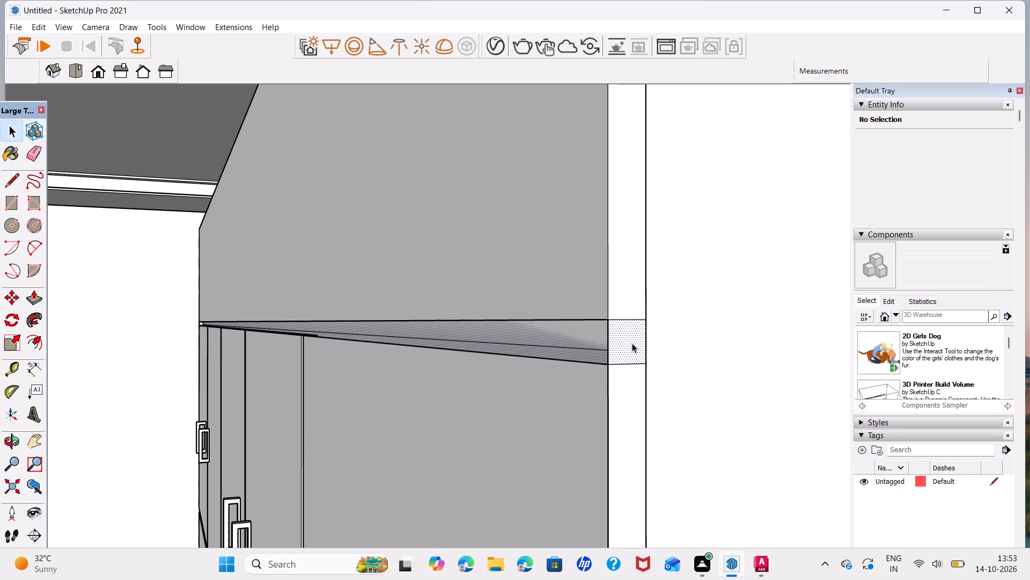
key(Delete)
click(609, 351)
key(Delete)
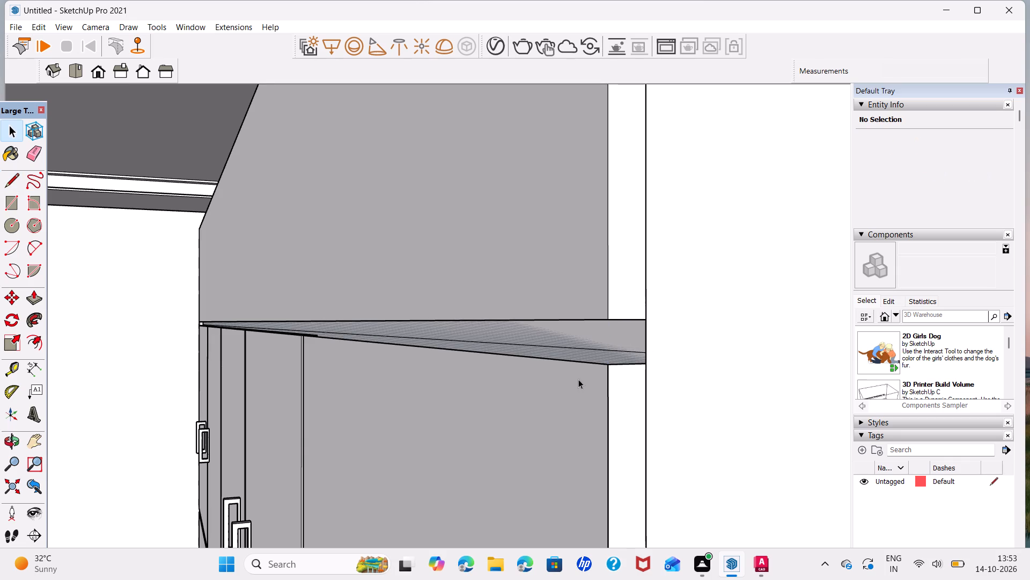
Delete the short vertical edge that closes off the gap at the wardrobe's opposite end.
scroll(573, 382, down, 5)
middle_drag(457, 389, 587, 380)
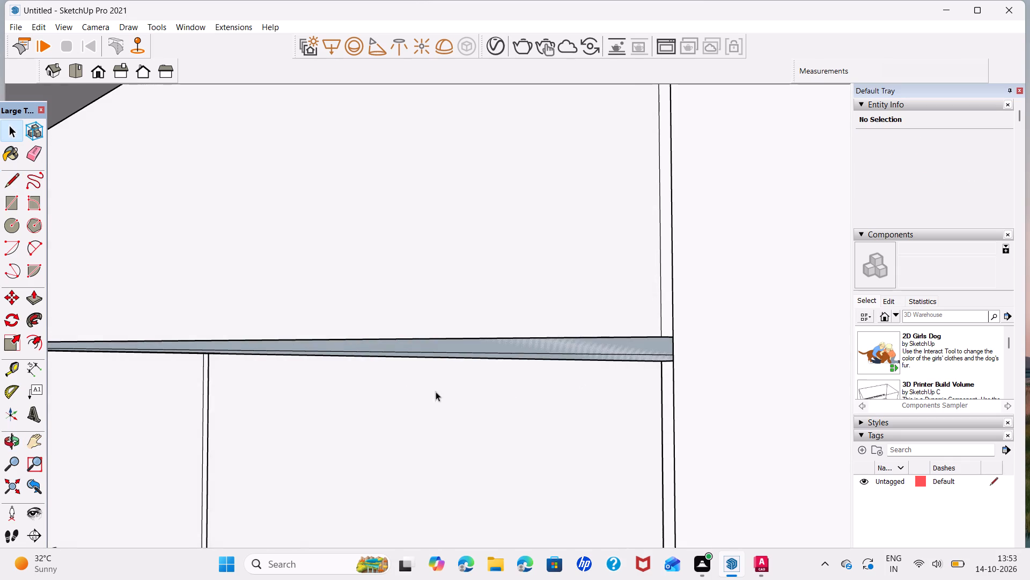
scroll(364, 379, down, 1)
middle_drag(347, 367, 329, 396)
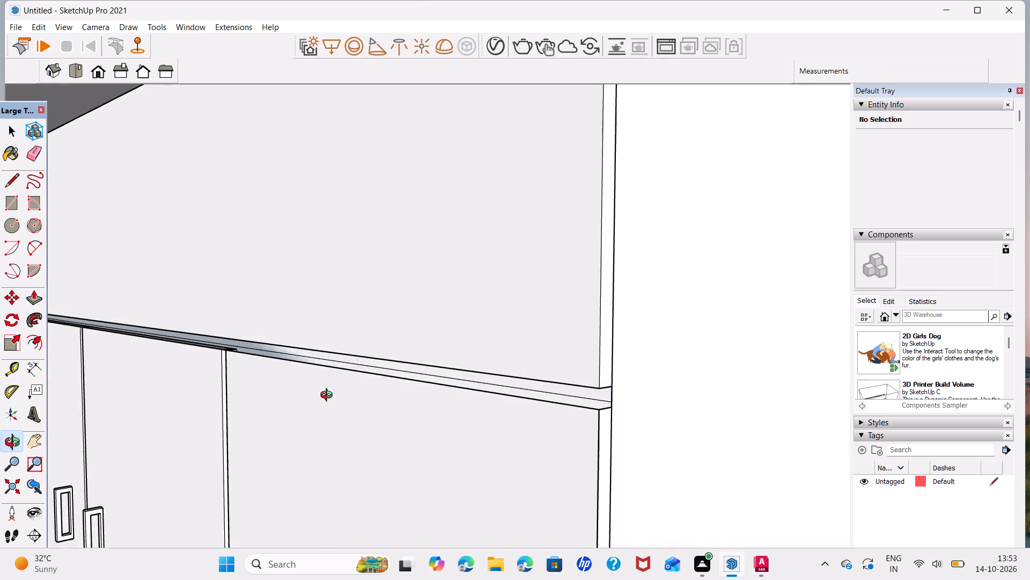
middle_drag(329, 396, 326, 401)
middle_drag(341, 394, 339, 432)
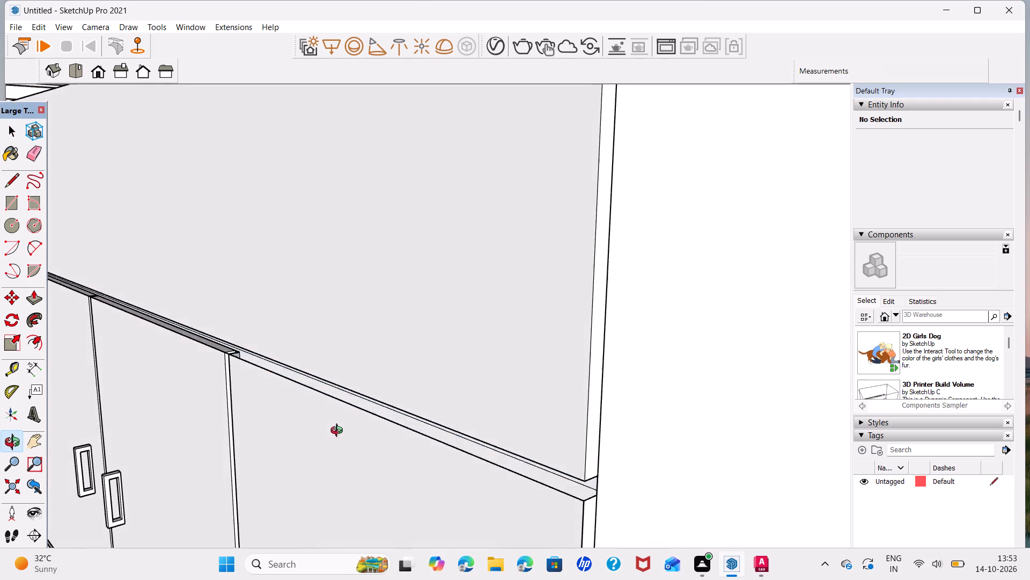
middle_drag(339, 432, 339, 433)
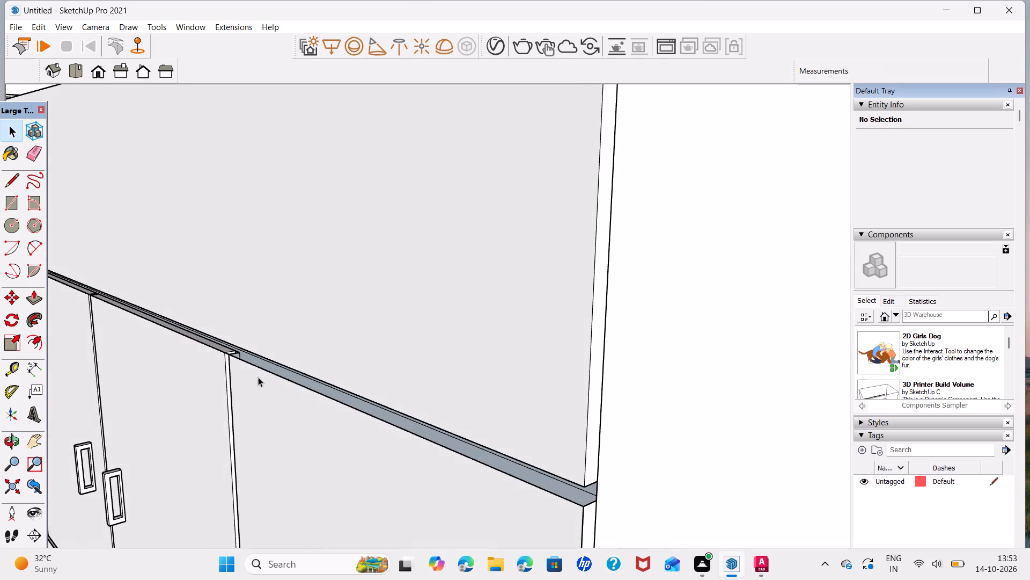
scroll(248, 371, down, 5)
middle_drag(206, 358, 721, 497)
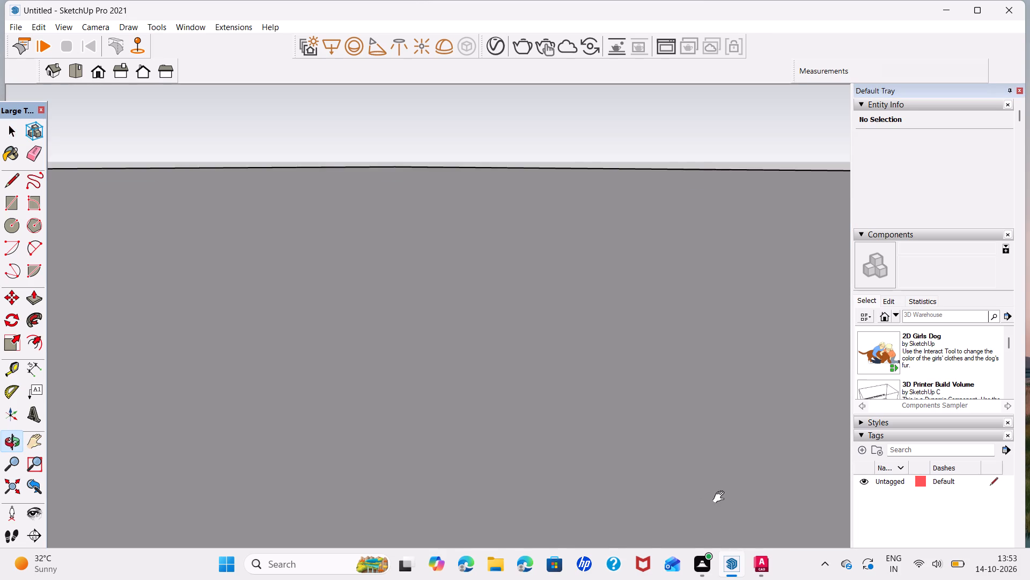
middle_drag(721, 497, 682, 380)
scroll(272, 273, up, 6)
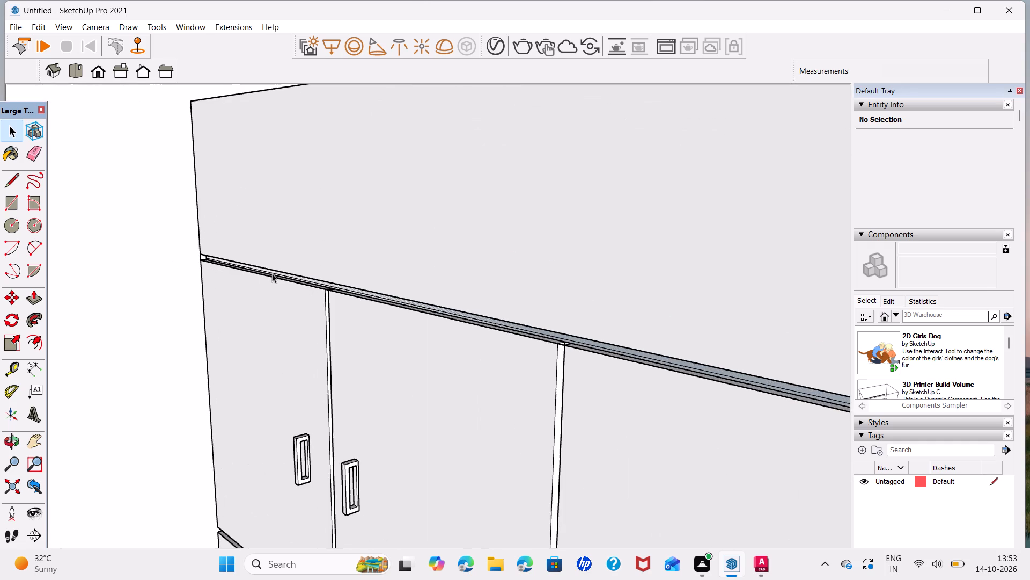
scroll(223, 272, up, 9)
click(180, 238)
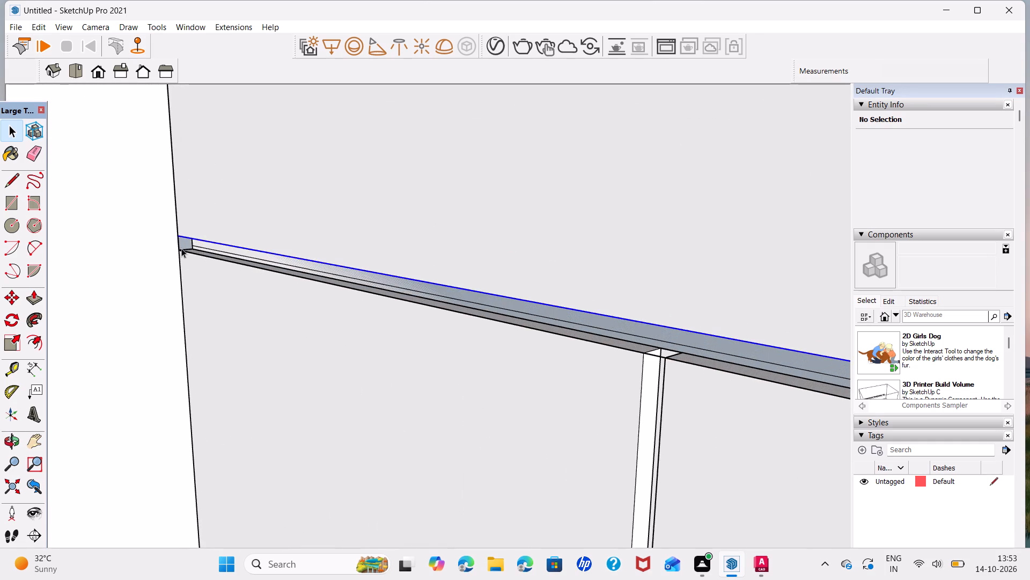
click(179, 245)
key(Delete)
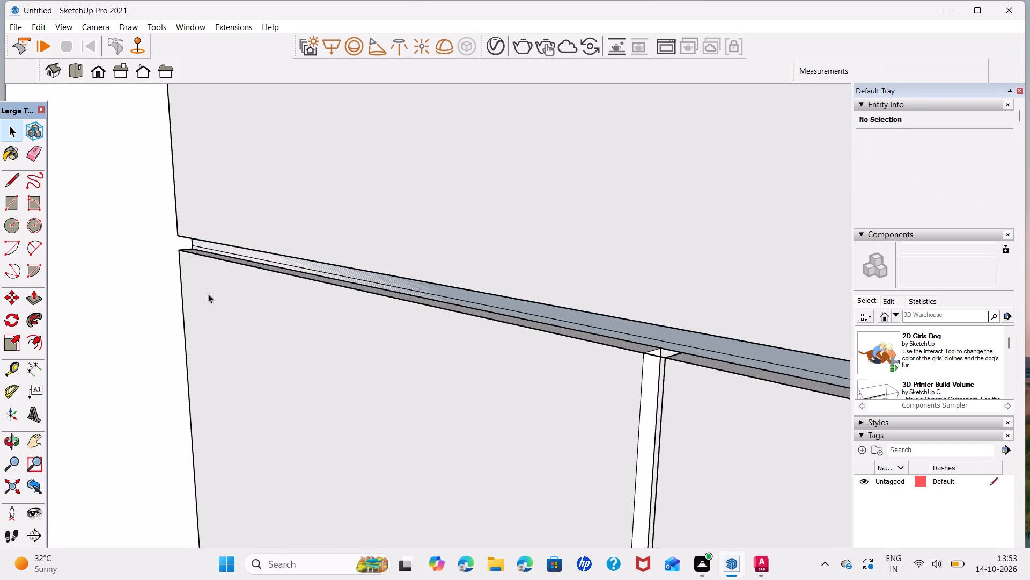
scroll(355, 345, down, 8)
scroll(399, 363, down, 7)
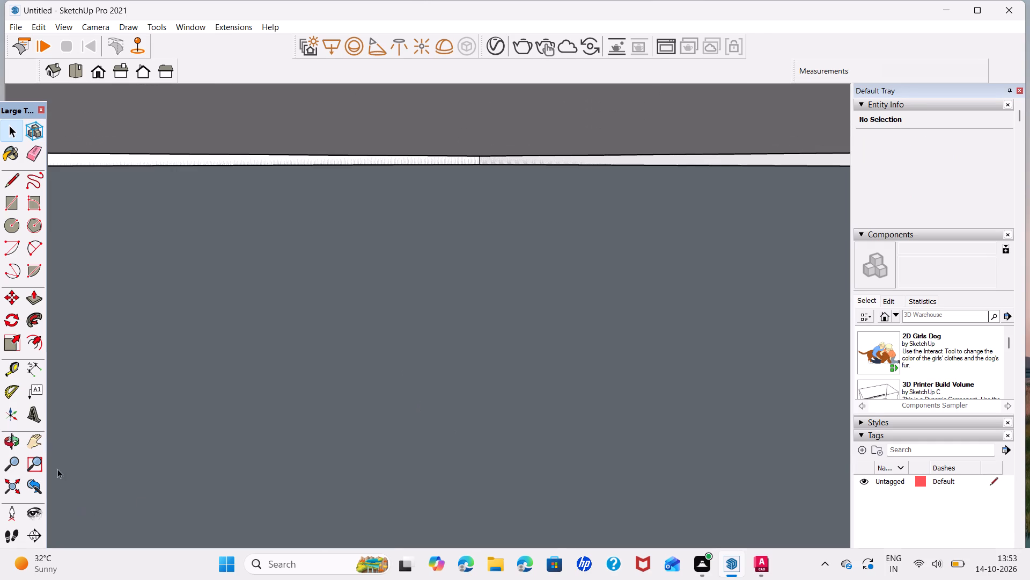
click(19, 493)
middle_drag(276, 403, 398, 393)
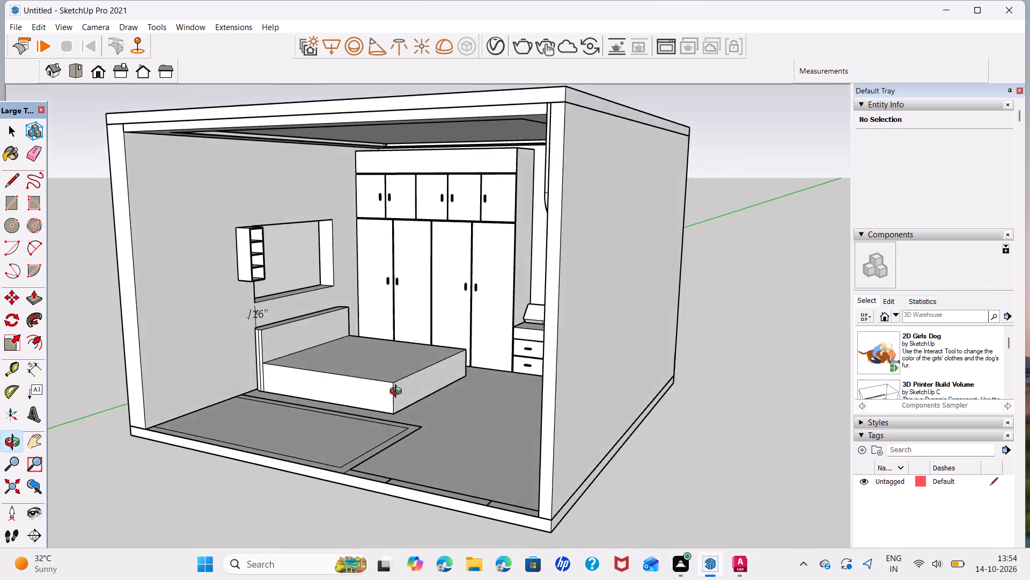
Dimension the height of the wardrobe's top panel along its wall-end edge, and delete the dimension.
middle_drag(398, 393, 509, 380)
scroll(395, 157, up, 6)
shift+middle_drag(387, 162, 403, 211)
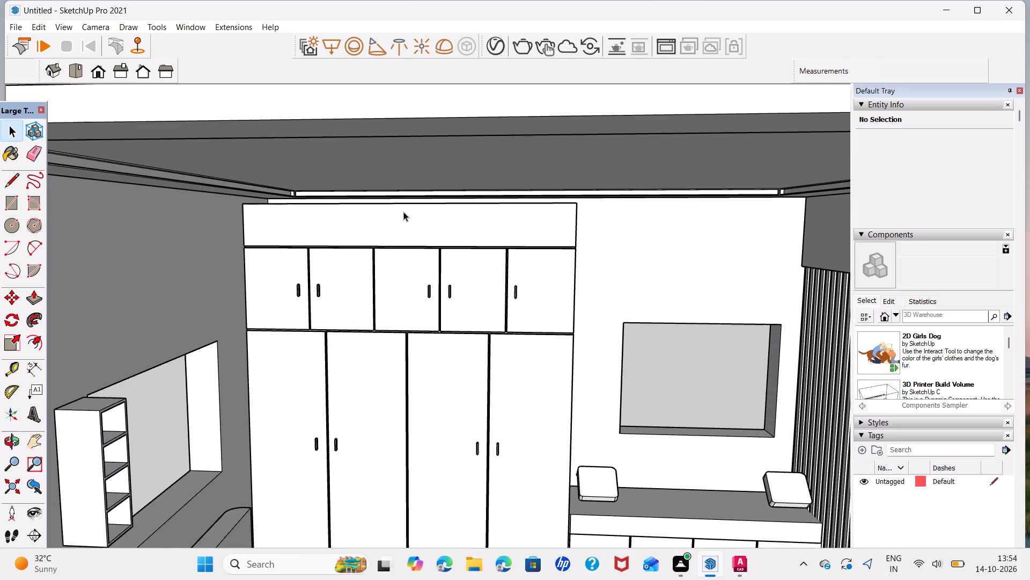
scroll(410, 223, up, 7)
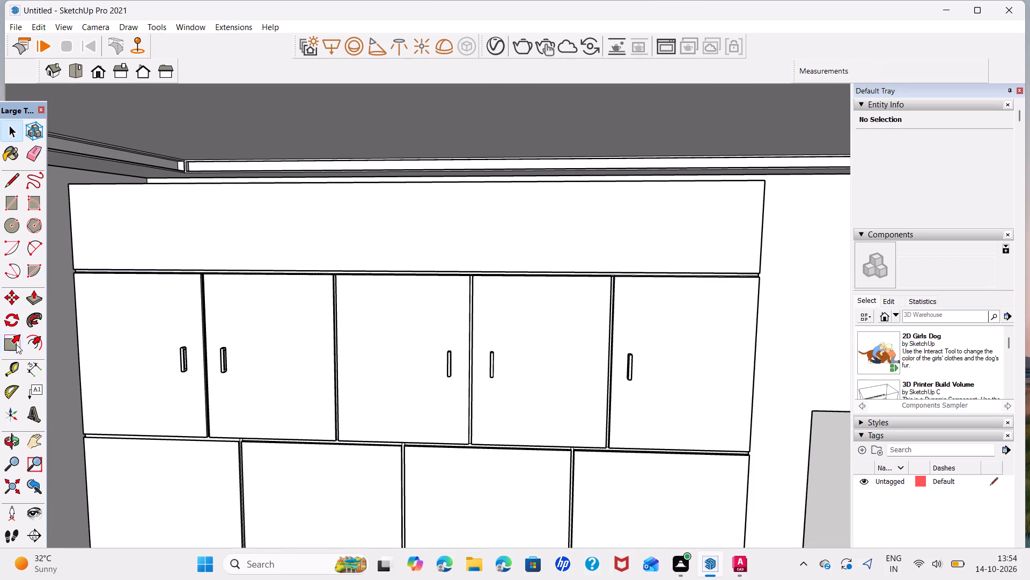
click(40, 369)
click(75, 179)
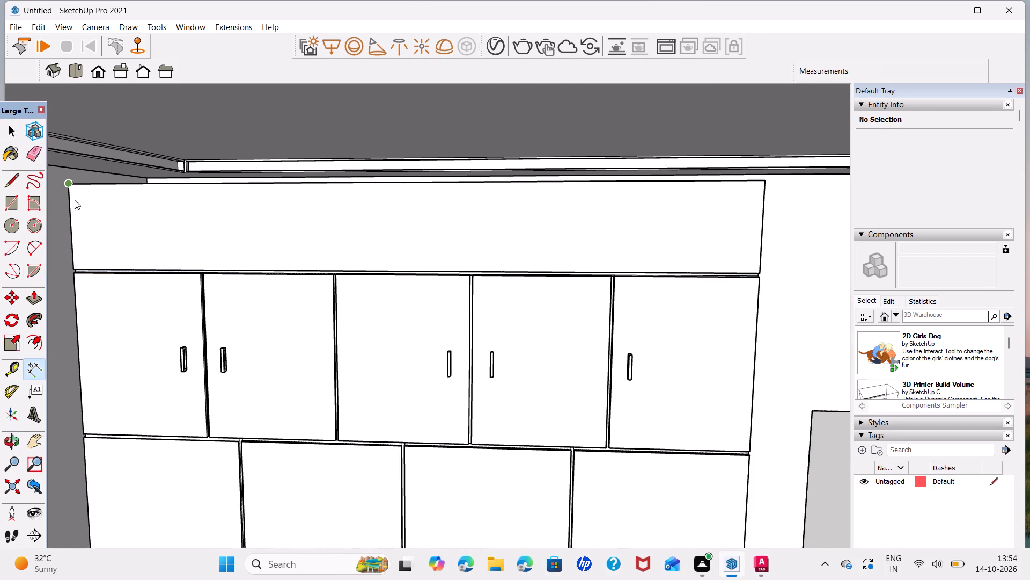
click(70, 270)
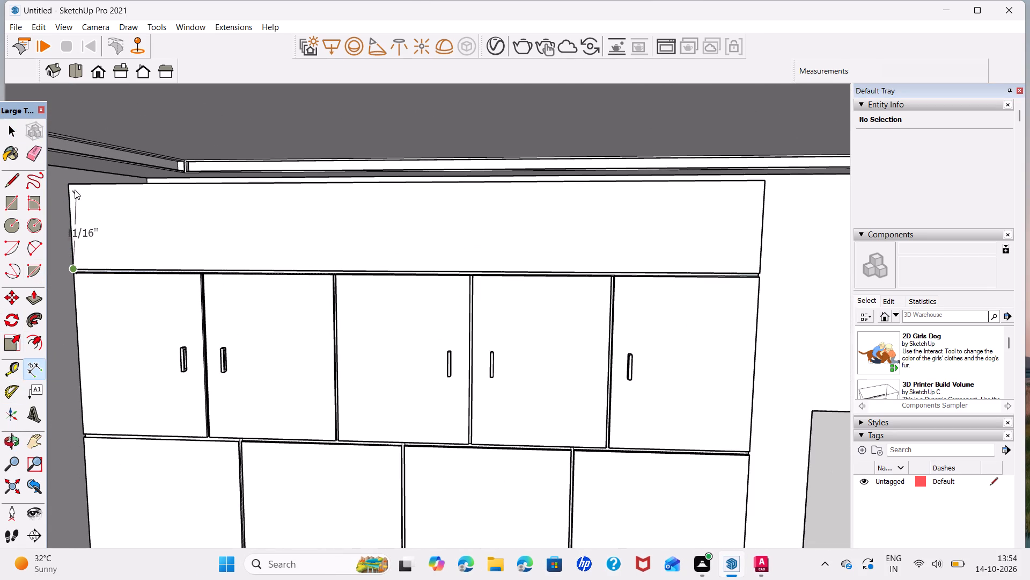
click(72, 187)
click(84, 195)
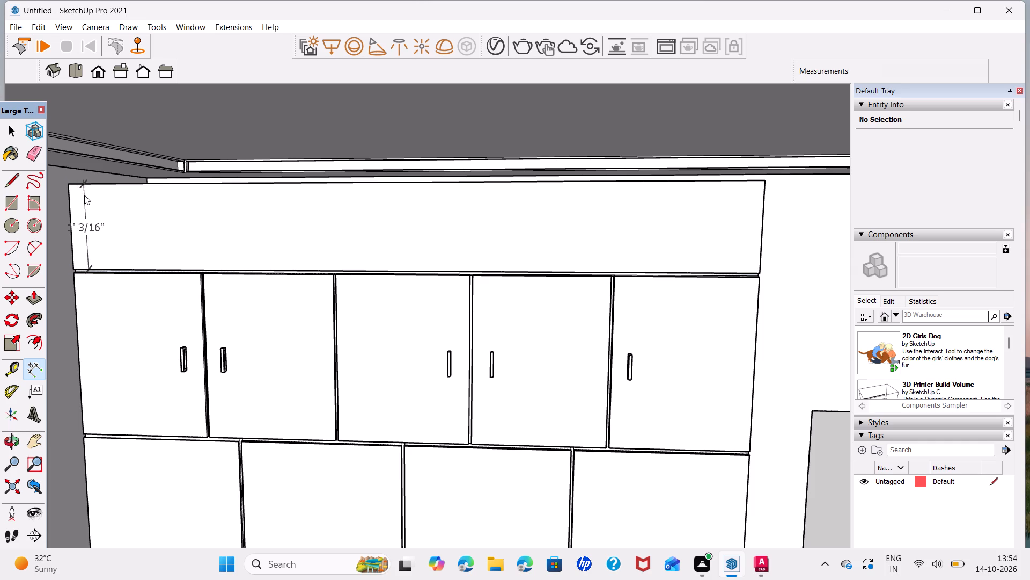
key(space)
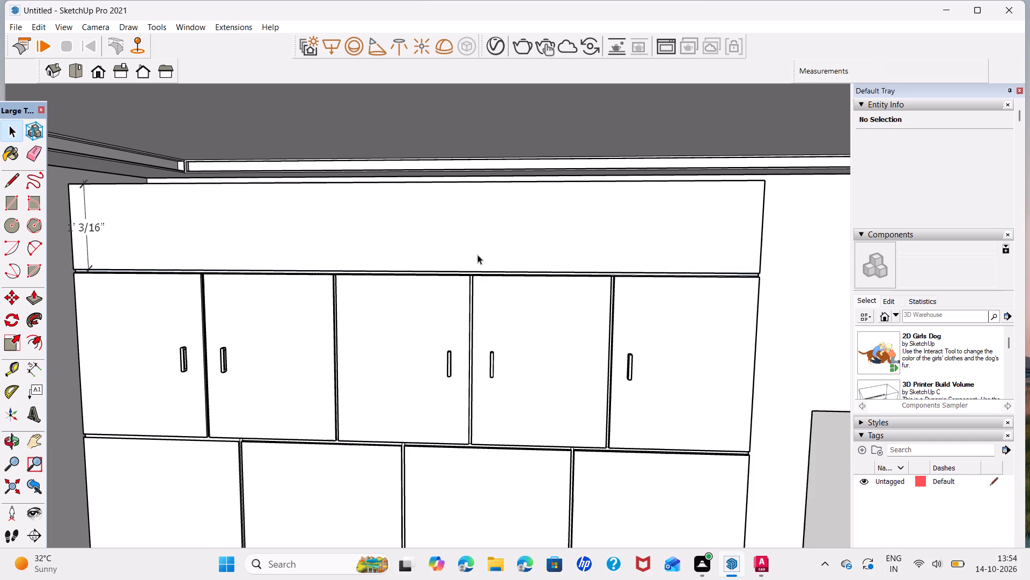
click(81, 223)
key(Delete)
Copy the top panel's wall-end vertical edge 8' to the exposed end and divide into 3 equal sections.
click(71, 239)
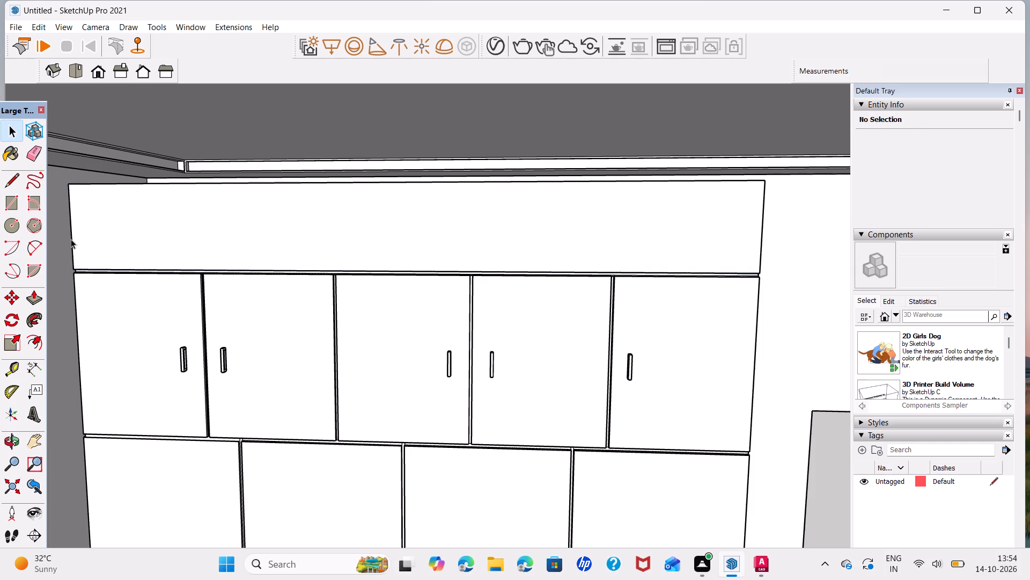
key(m)
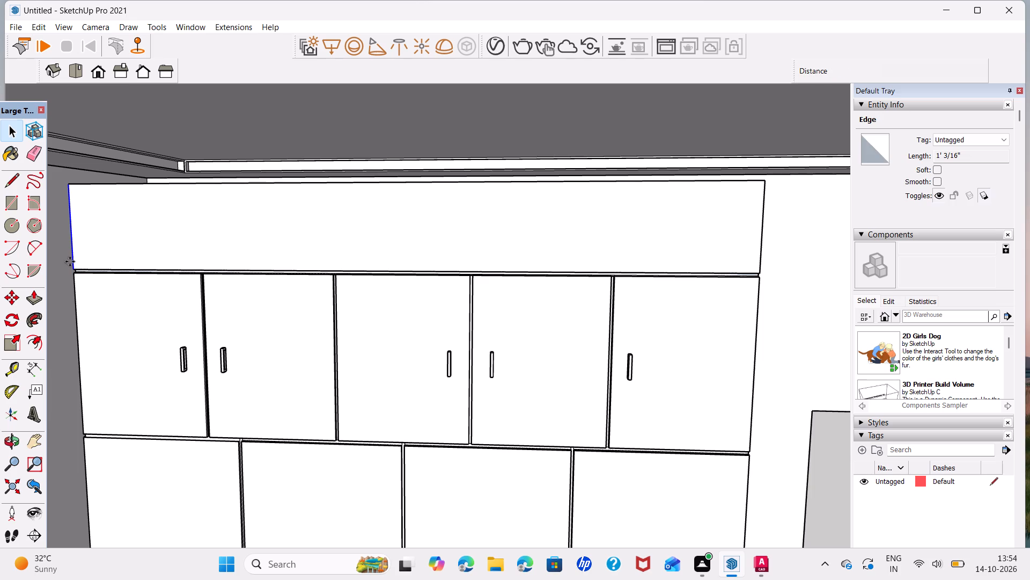
click(73, 264)
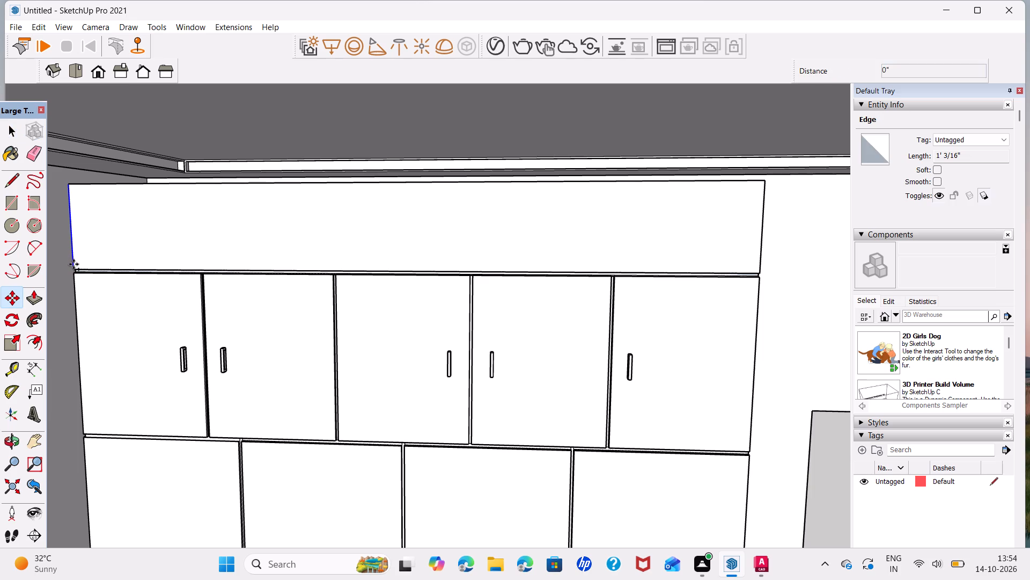
click(759, 273)
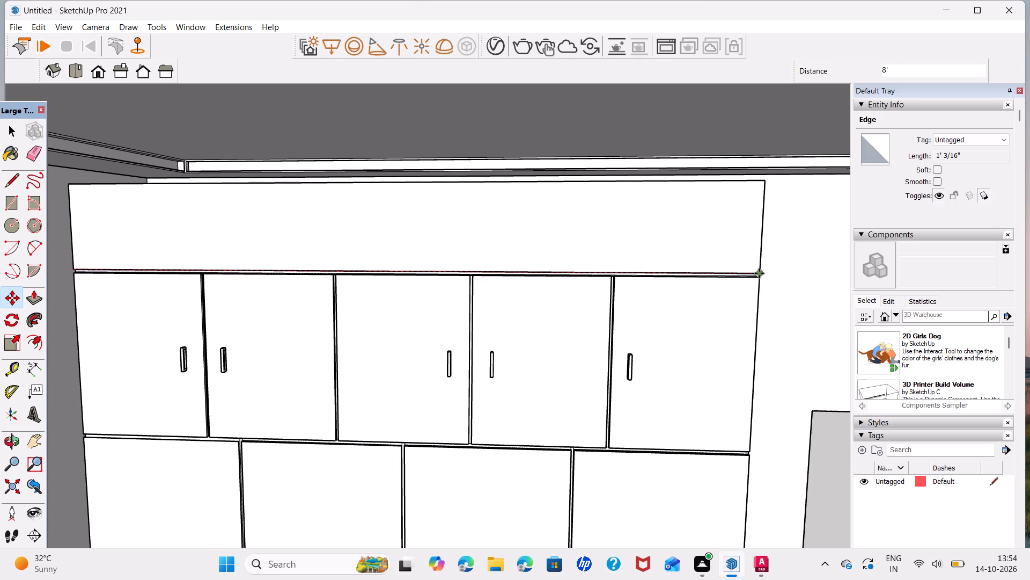
text(/3)
key(Return)
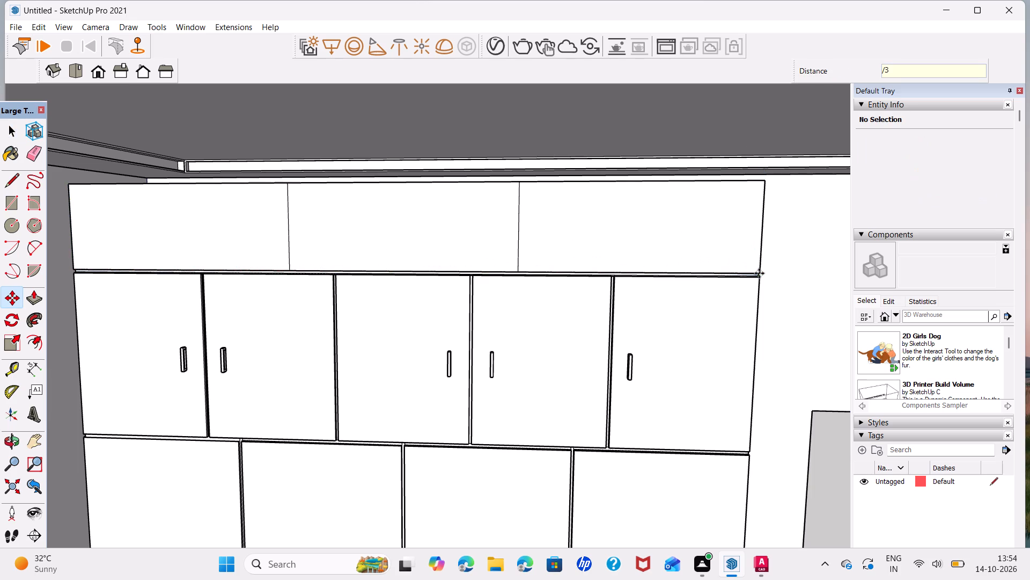
key(space)
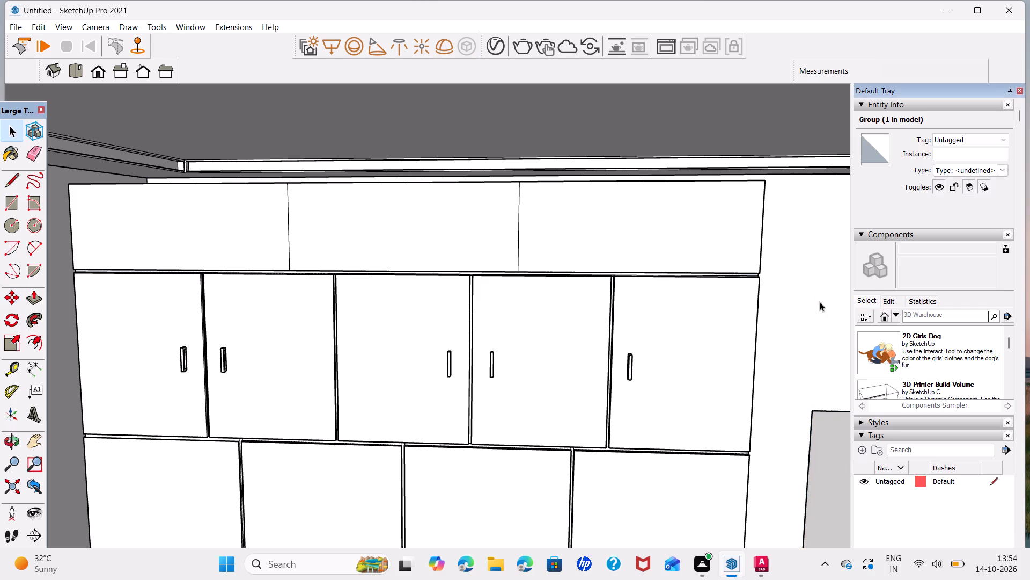
Copy the division line nearest the wall end 0.2" toward the top panel's middle section.
scroll(288, 244, up, 2)
middle_drag(362, 229, 358, 233)
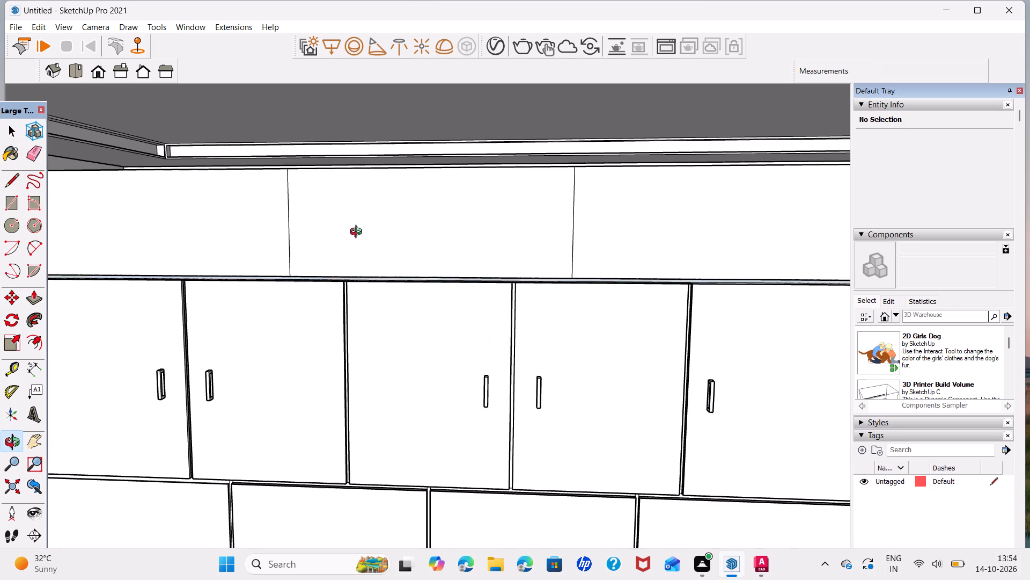
middle_drag(358, 233, 170, 224)
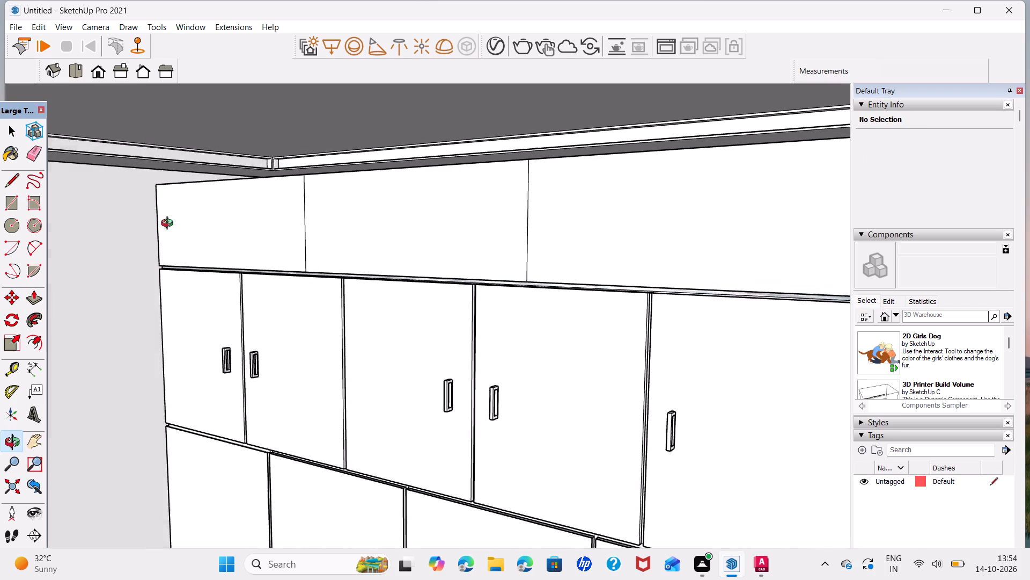
middle_drag(170, 224, 122, 227)
scroll(469, 322, down, 4)
middle_drag(560, 256, 629, 317)
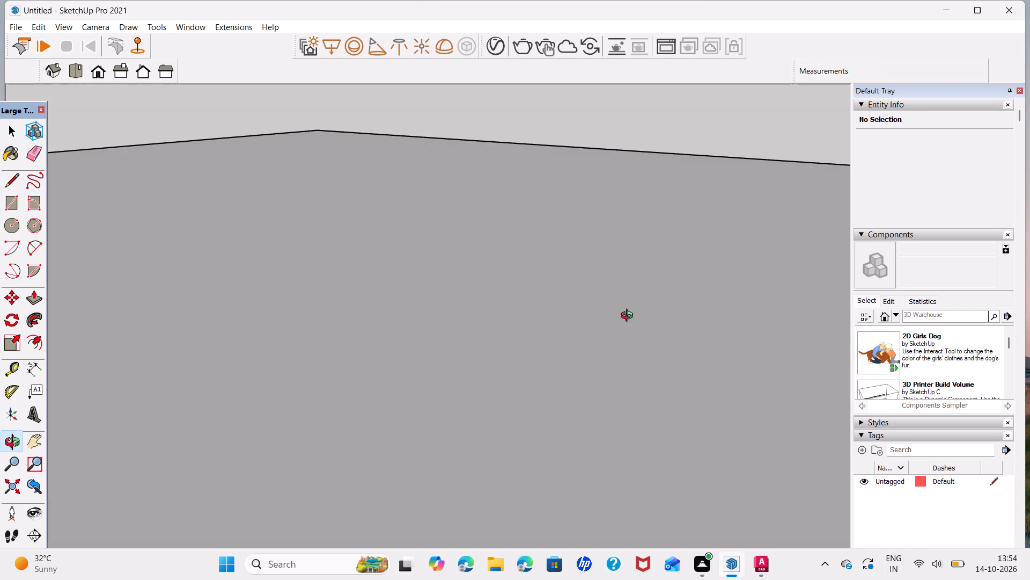
middle_drag(629, 317, 785, 235)
scroll(340, 264, up, 5)
middle_drag(346, 267, 393, 285)
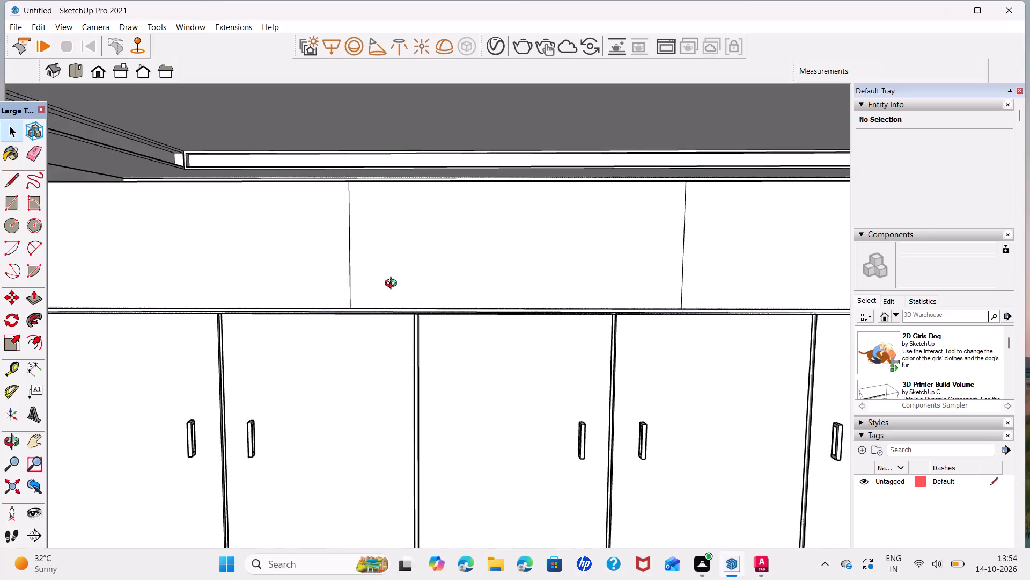
middle_drag(393, 285, 402, 285)
click(357, 284)
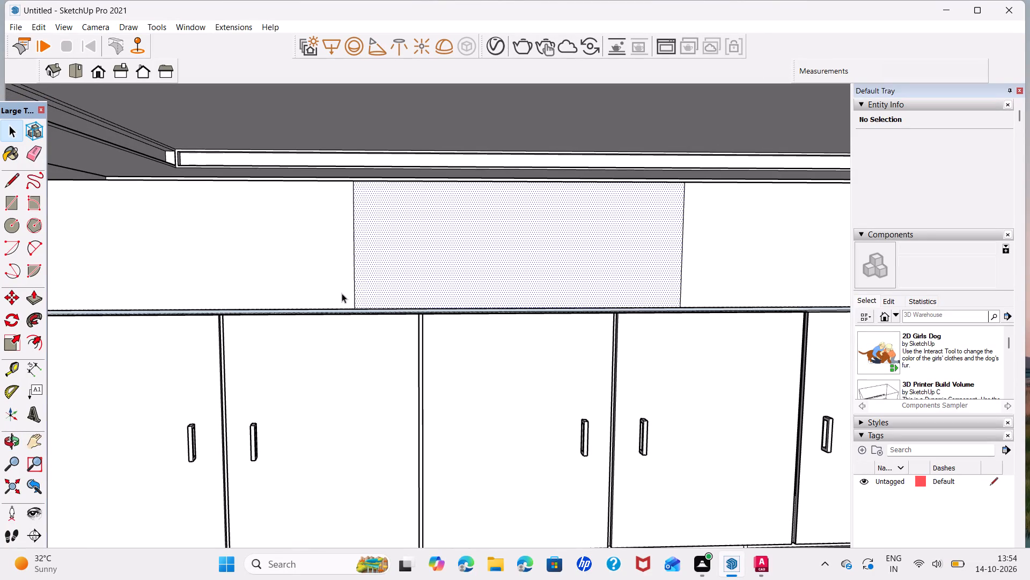
scroll(339, 295, up, 6)
click(367, 316)
key(m)
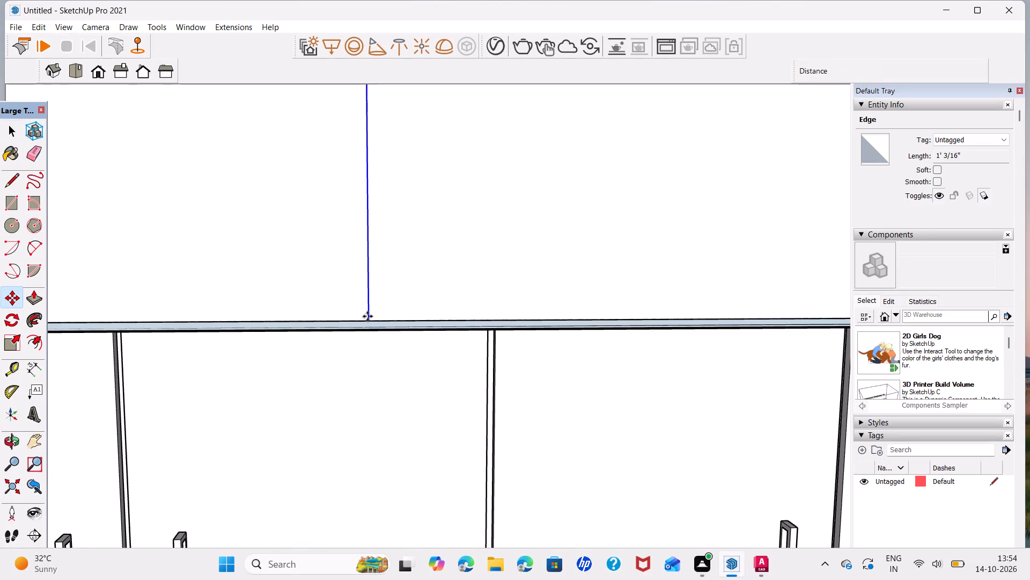
click(367, 318)
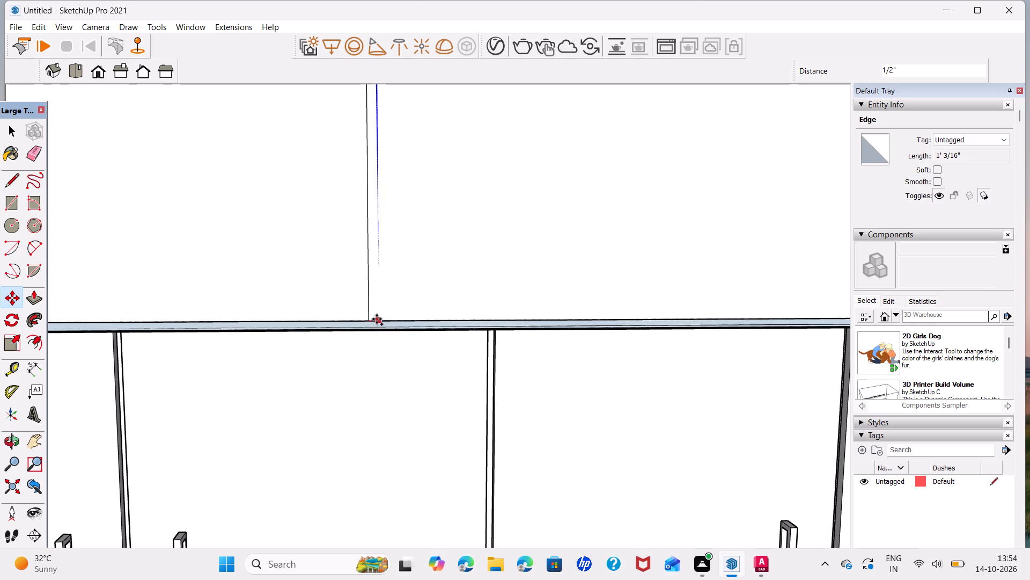
text(0.2)
key(Return)
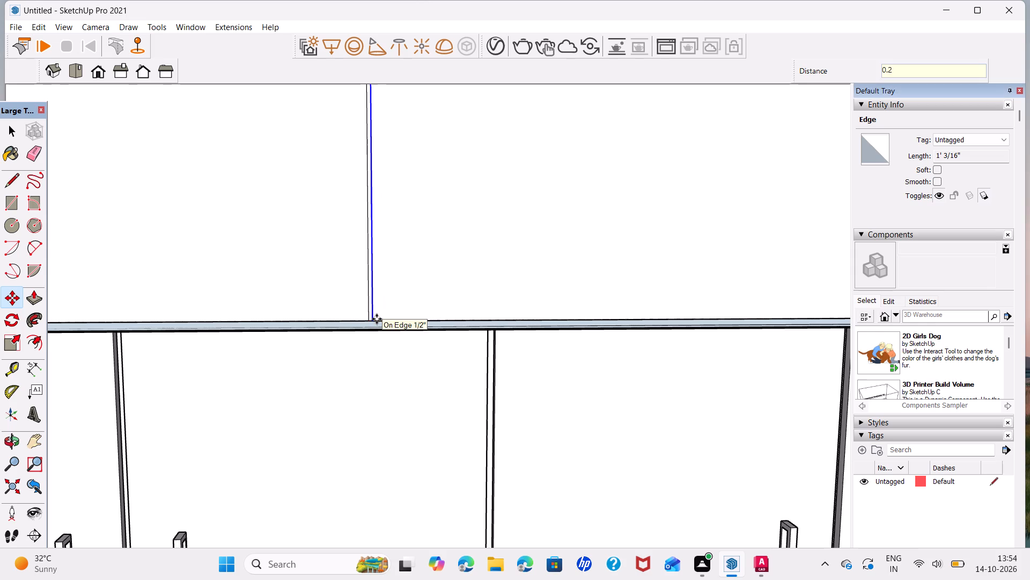
key(space)
Copy the offset line 0.4" back across the division line, and delete the original line between the two copies.
scroll(358, 322, up, 7)
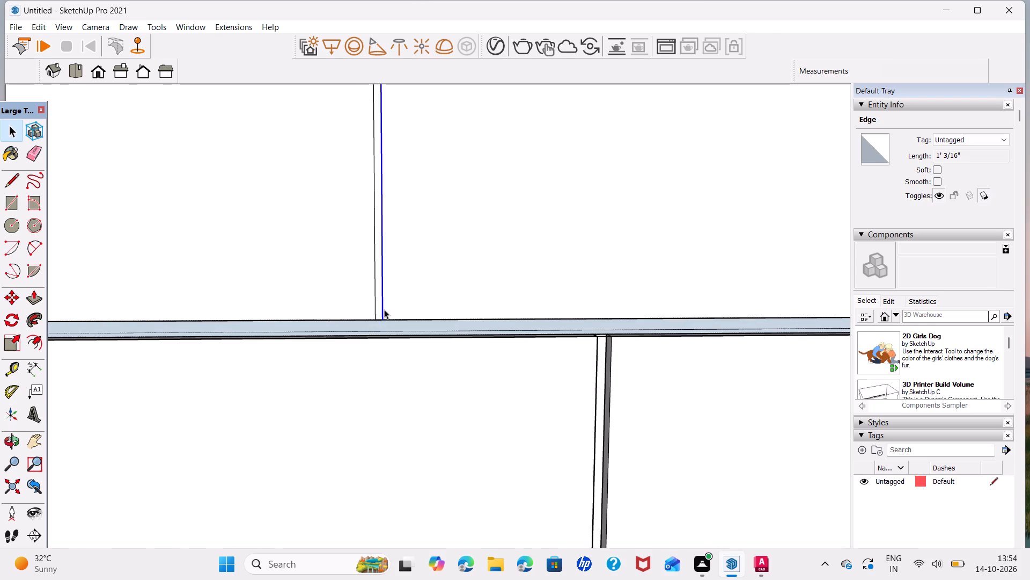
key(m)
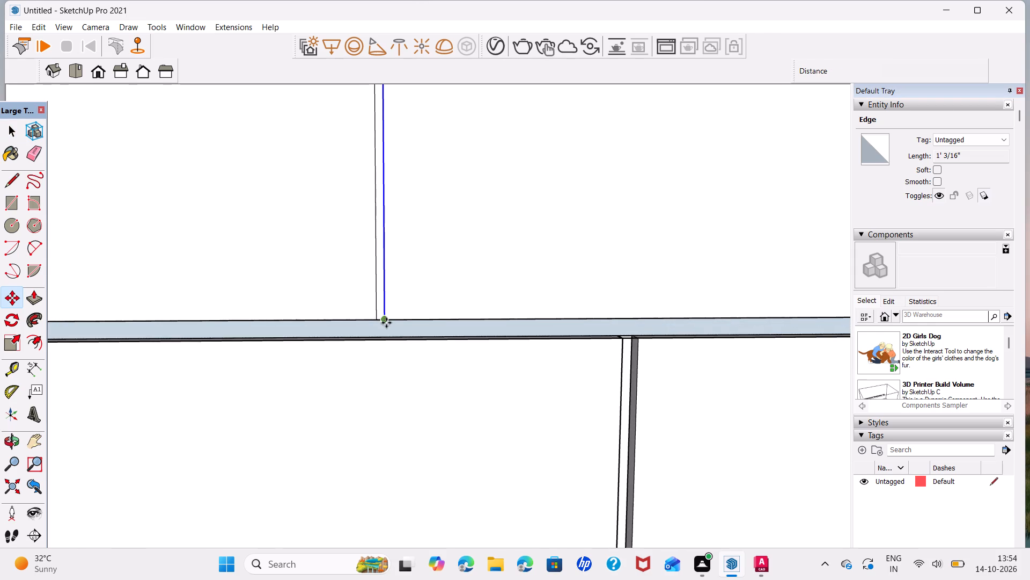
click(385, 319)
text(0.4)
key(Return)
key(space)
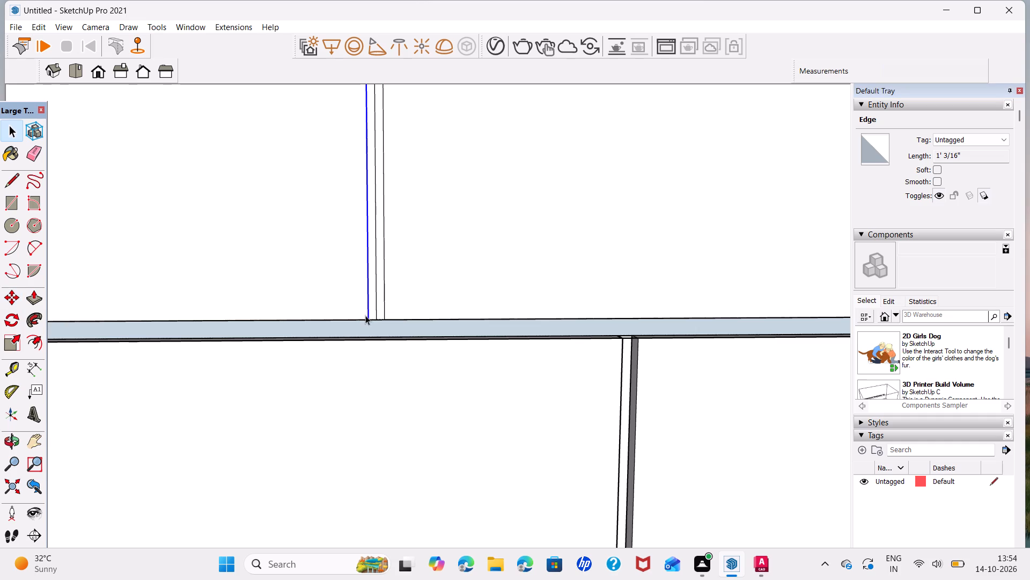
click(373, 318)
click(376, 318)
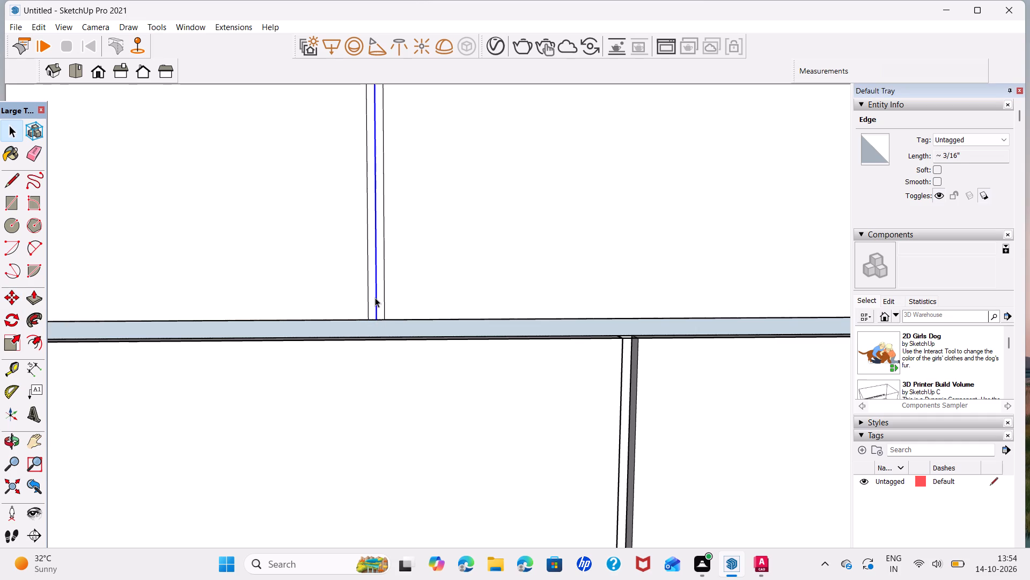
key(Delete)
Copy the narrow strip face 2' 8" onto the centre of the second division line, and delete the line running through it.
click(375, 286)
key(m)
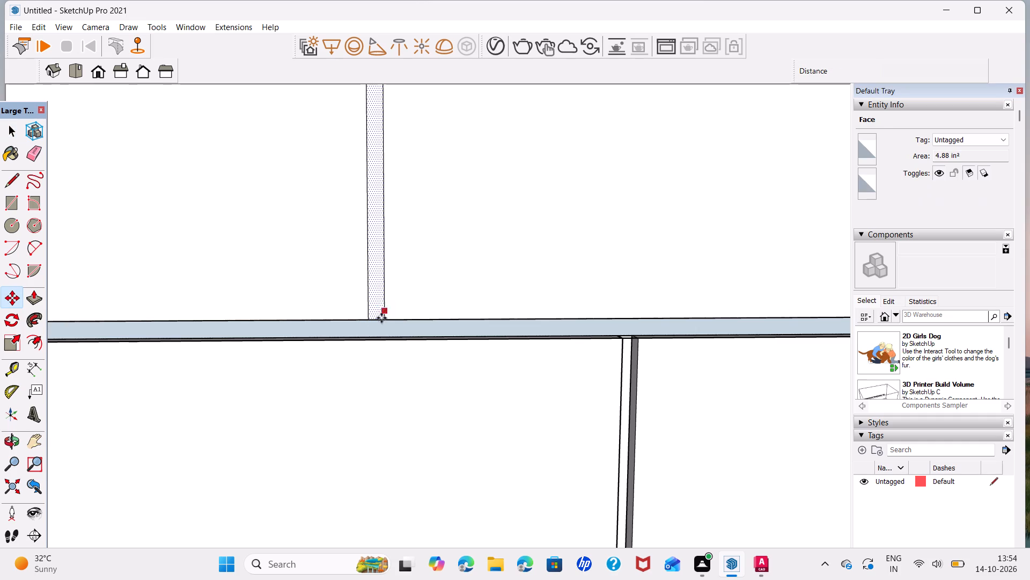
scroll(376, 320, up, 6)
click(376, 320)
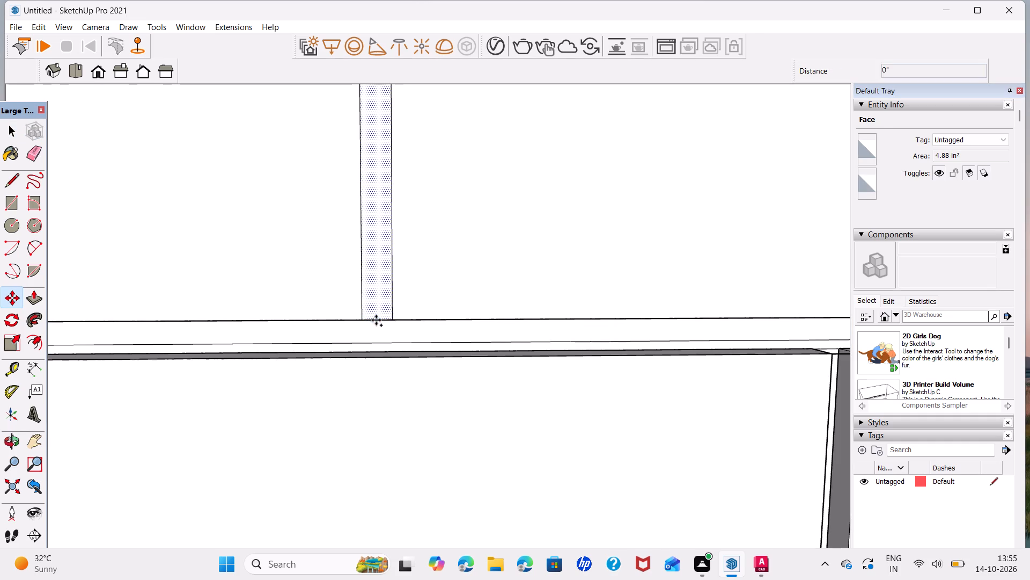
scroll(653, 264, down, 16)
scroll(646, 276, down, 8)
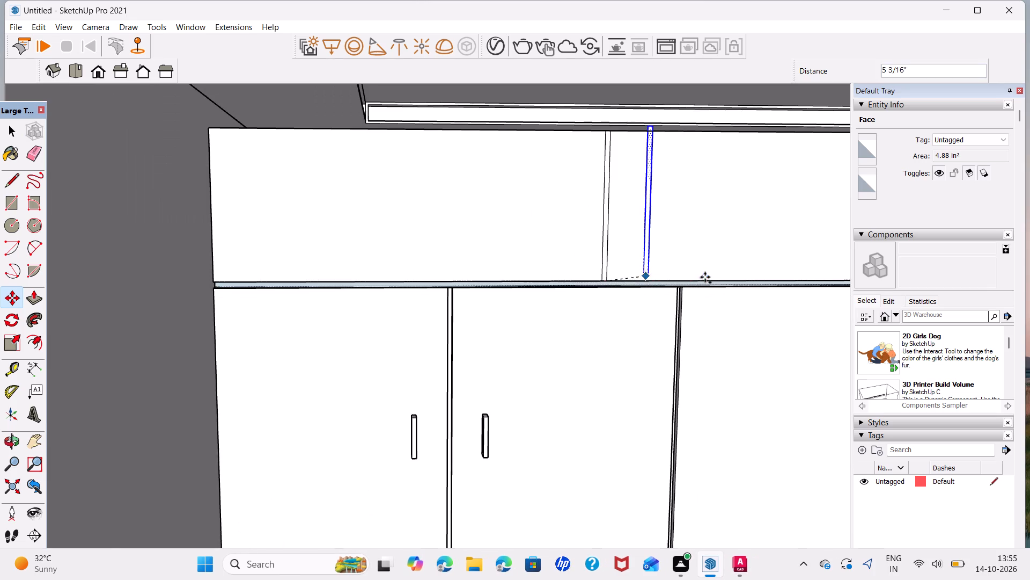
middle_drag(706, 277, 168, 262)
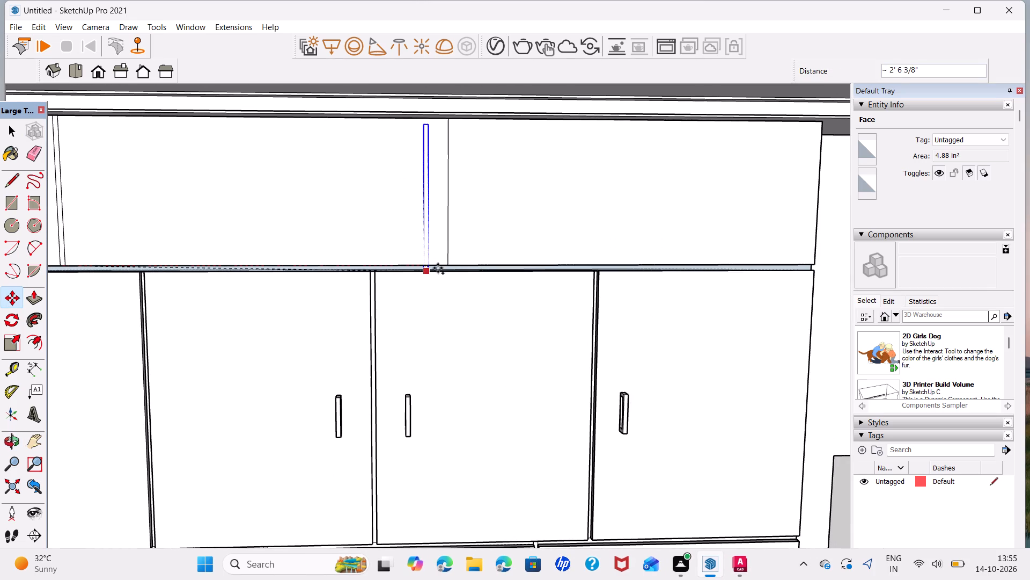
scroll(446, 267, up, 16)
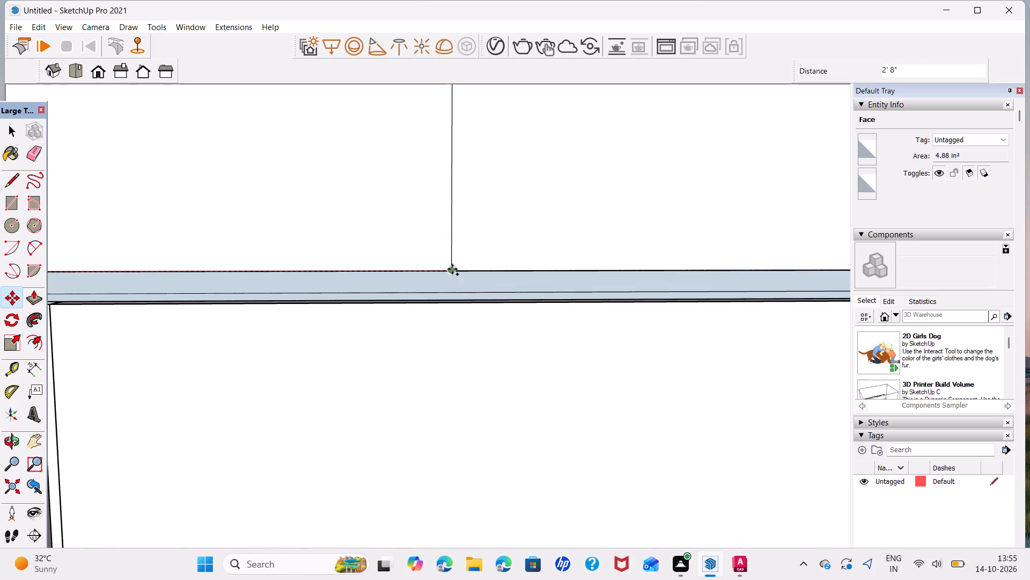
click(451, 269)
key(space)
click(450, 265)
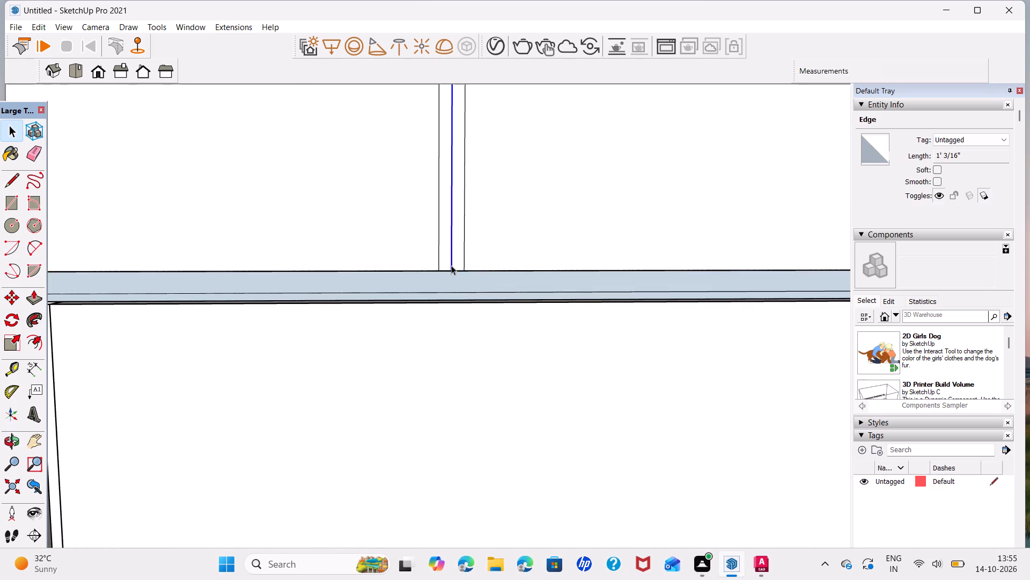
key(Delete)
Push the second division strip 0.5" into the top panel to form a recessed gap between door sections.
key(p)
click(451, 256)
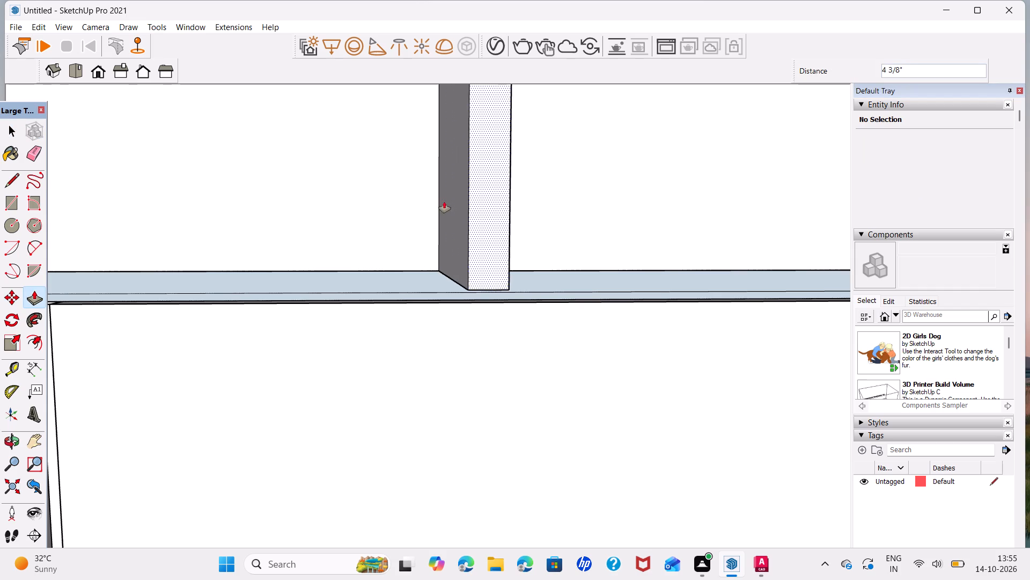
scroll(422, 243, down, 7)
middle_drag(433, 249, 477, 282)
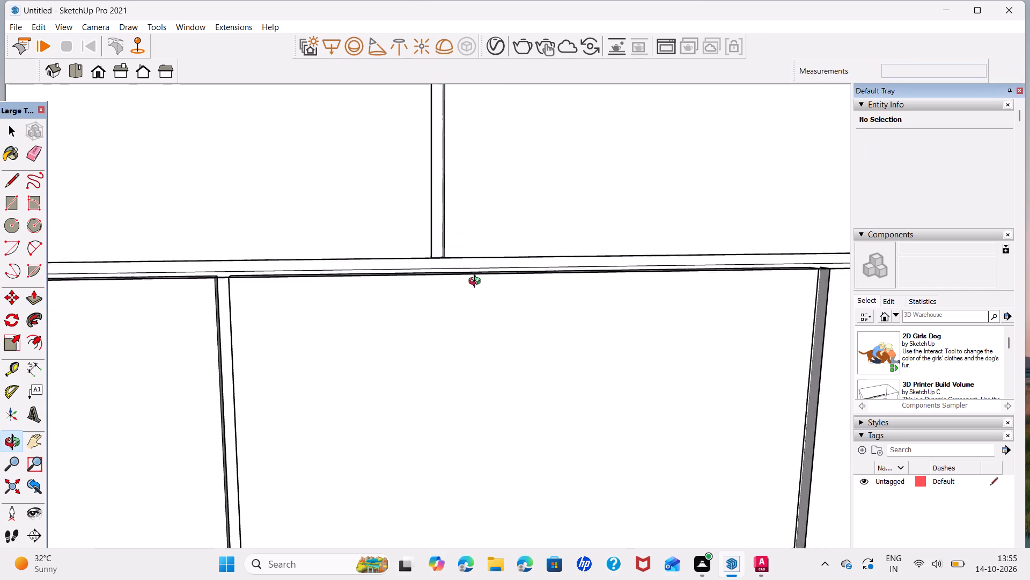
middle_drag(477, 282, 505, 302)
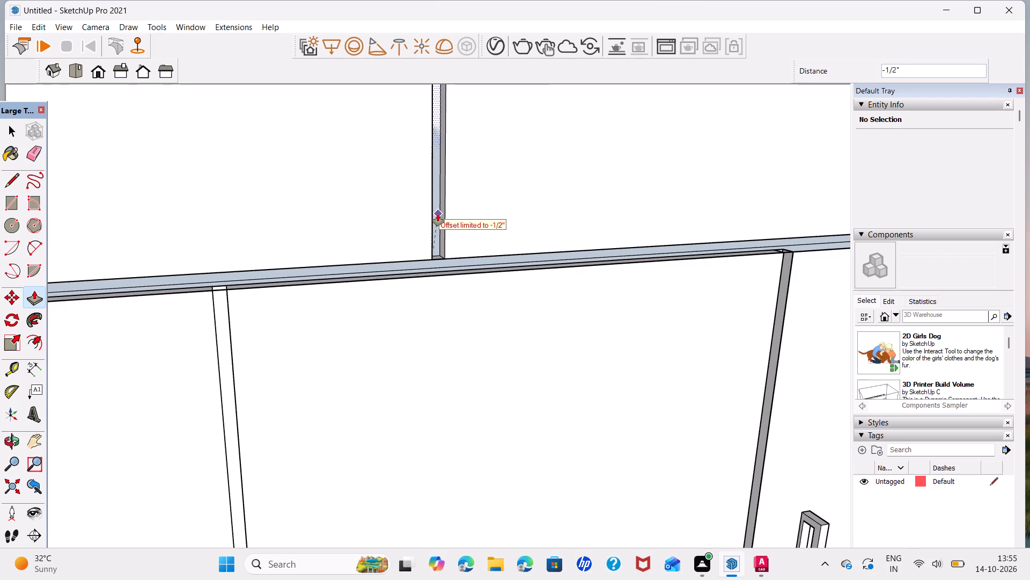
text(0.5)
key(Return)
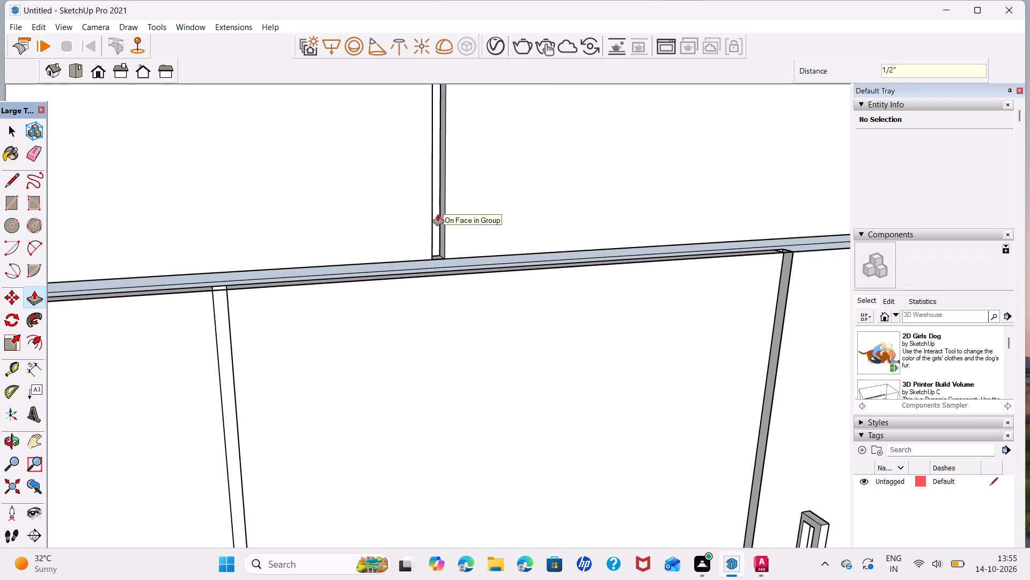
Push the remaining division strip 0.5" into the top panel to form the other recessed gap between door sections.
key(space)
scroll(214, 272, down, 5)
middle_drag(180, 249, 291, 250)
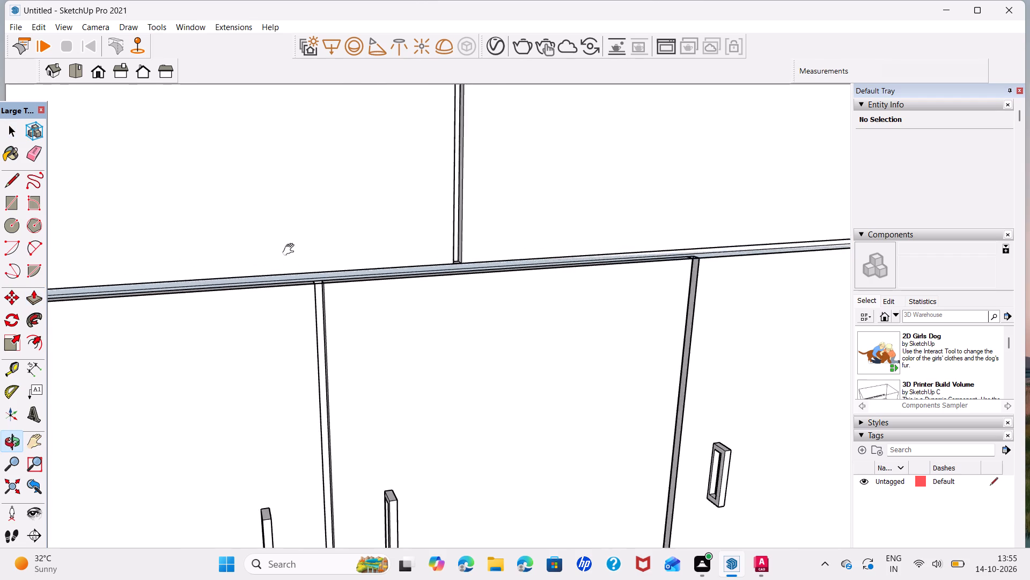
middle_drag(291, 250, 742, 302)
key(p)
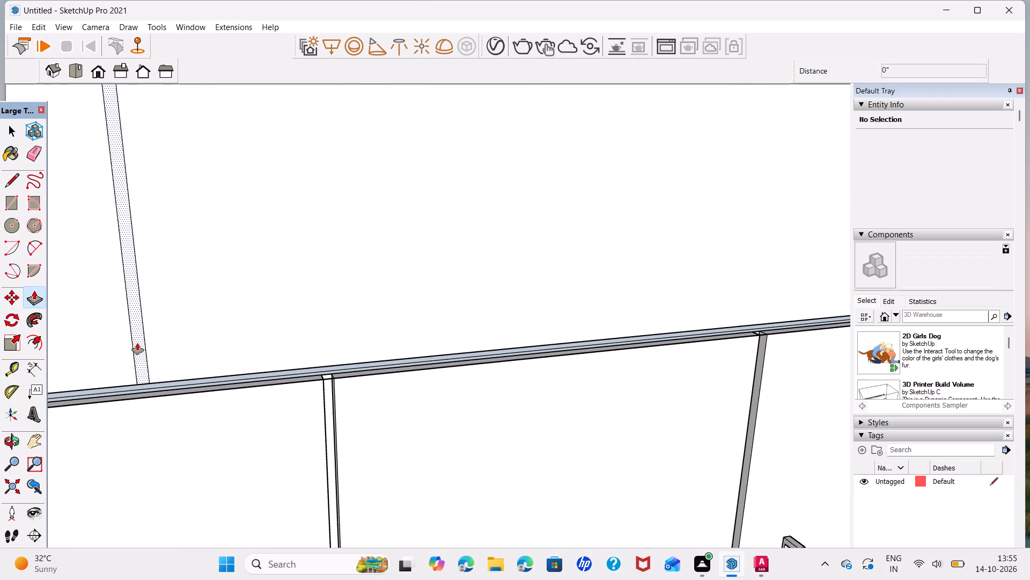
double_click(137, 343)
key(space)
Group the three-section top panel with all its connected geometry.
scroll(314, 346, down, 8)
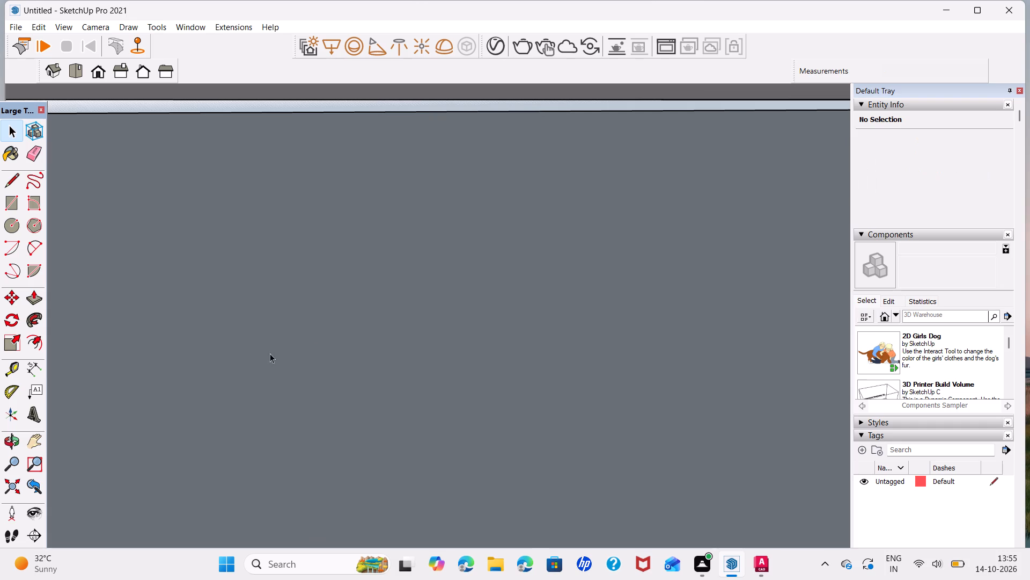
click(20, 488)
scroll(355, 132, up, 5)
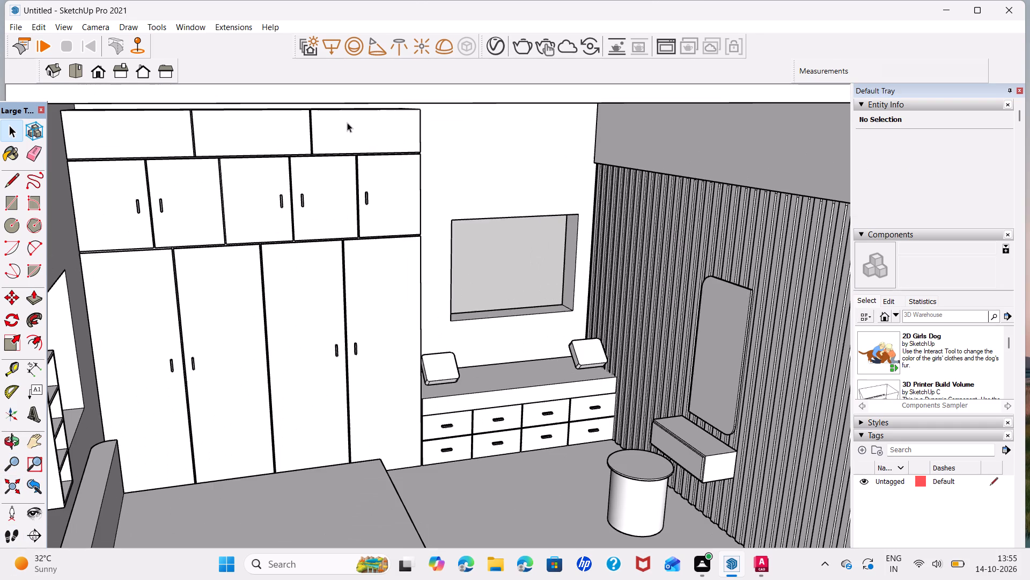
scroll(355, 132, up, 1)
middle_drag(355, 132, 342, 136)
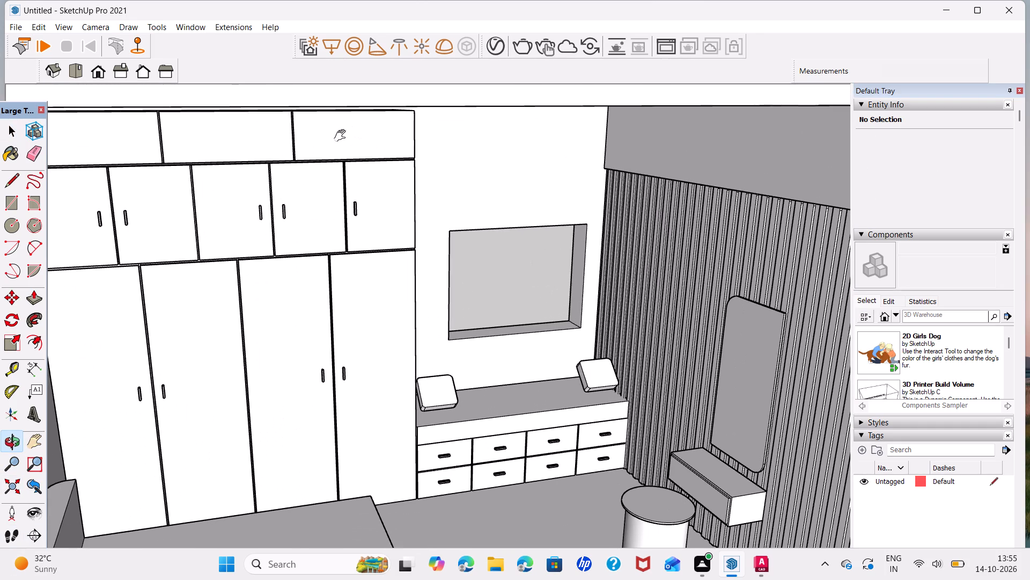
middle_drag(342, 136, 380, 175)
middle_drag(337, 300, 298, 232)
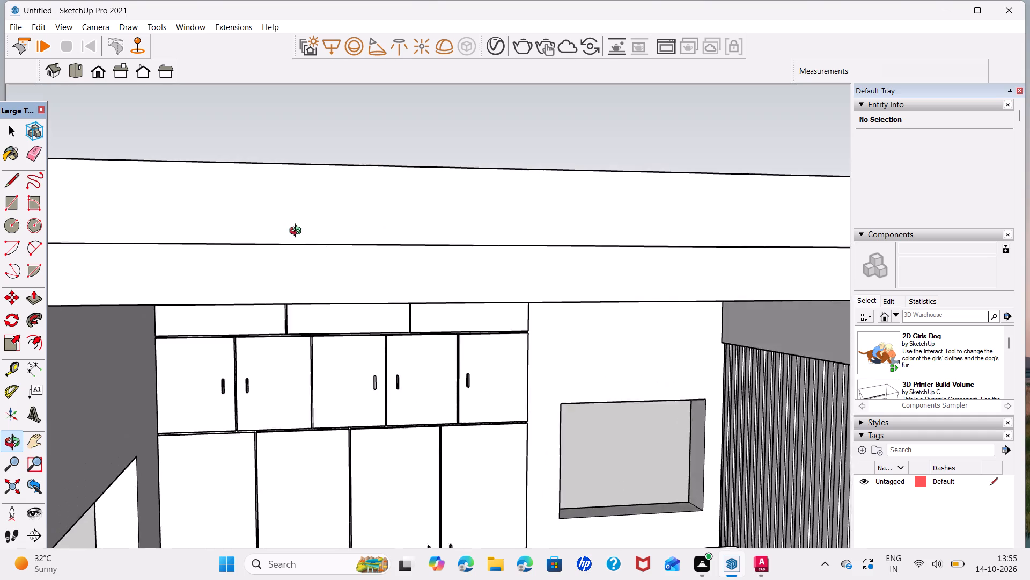
middle_drag(298, 232, 273, 202)
triple_click(391, 361)
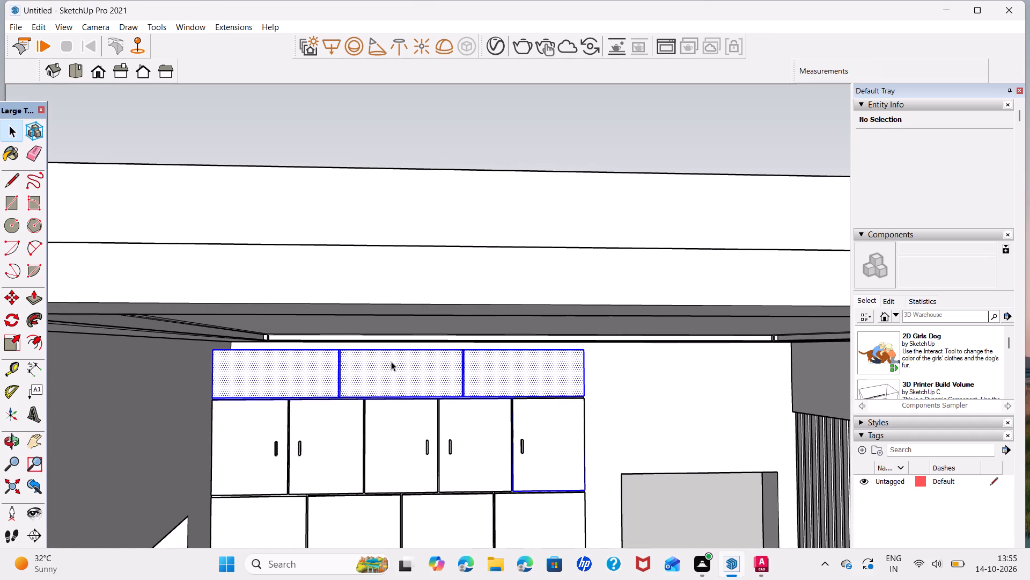
right_click(391, 361)
click(445, 228)
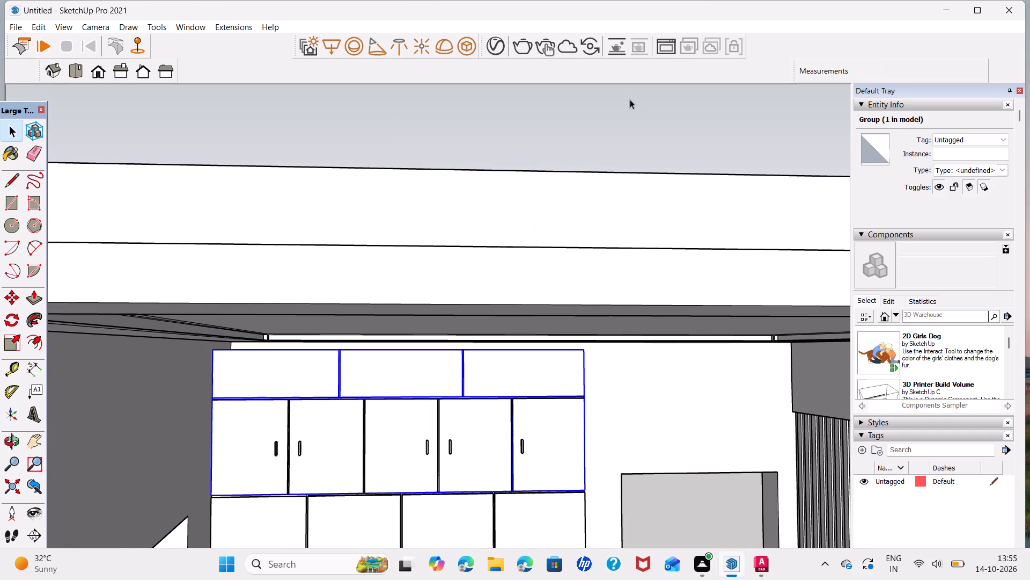
click(630, 100)
Examine the extended wardrobe and its junction with the recessed ceiling from several angles across the room.
scroll(494, 331, down, 6)
middle_drag(492, 378, 475, 299)
scroll(475, 299, down, 2)
middle_drag(551, 337, 424, 266)
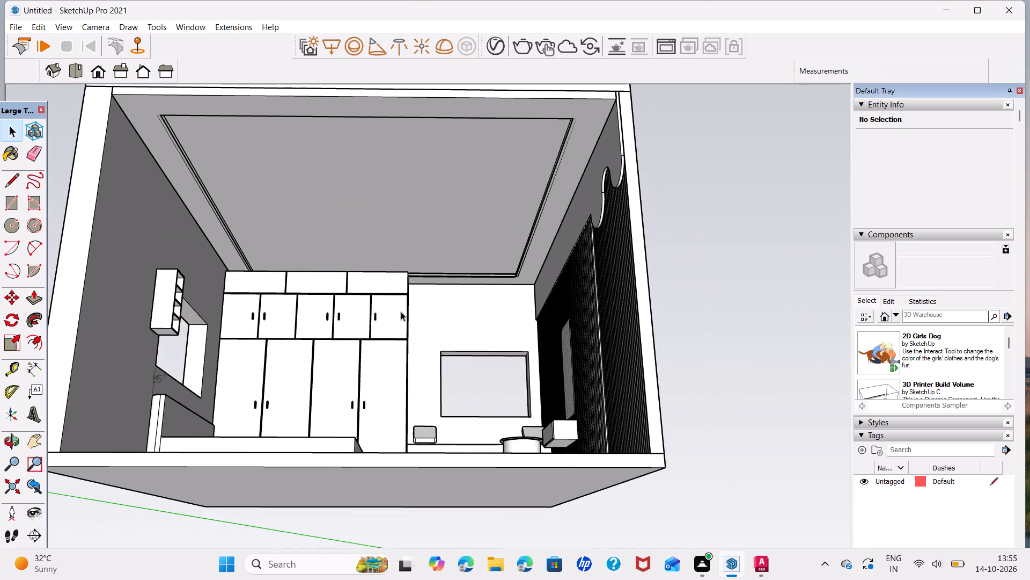
middle_drag(384, 338, 401, 412)
scroll(401, 412, down, 2)
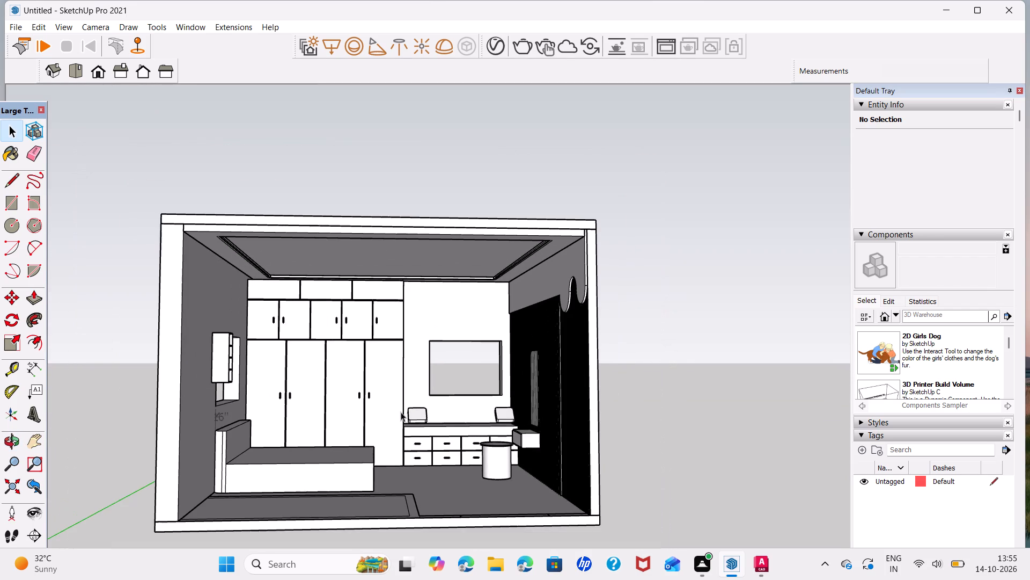
middle_drag(400, 426, 400, 461)
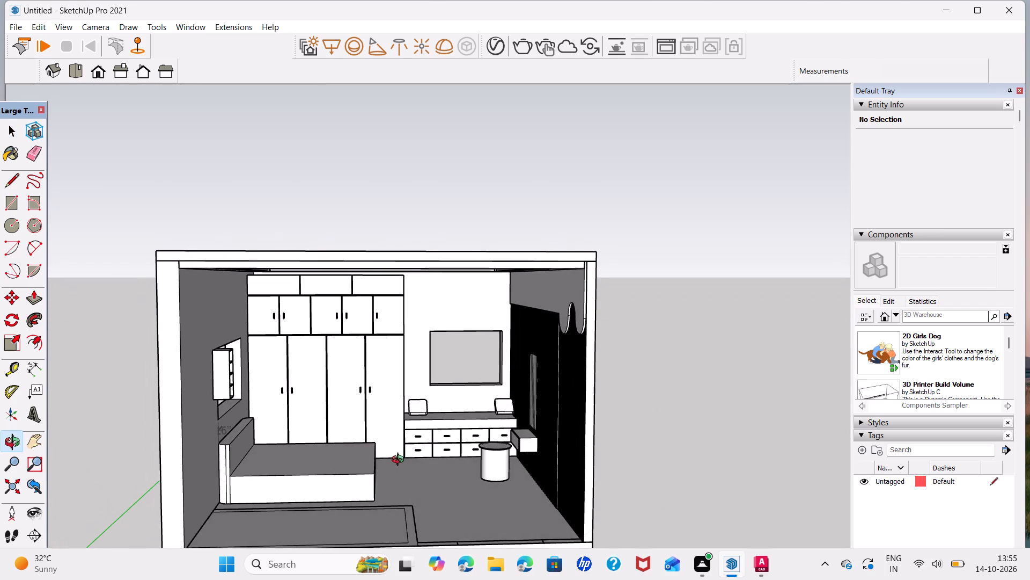
middle_drag(400, 461, 405, 461)
scroll(407, 460, down, 2)
middle_drag(403, 460, 378, 430)
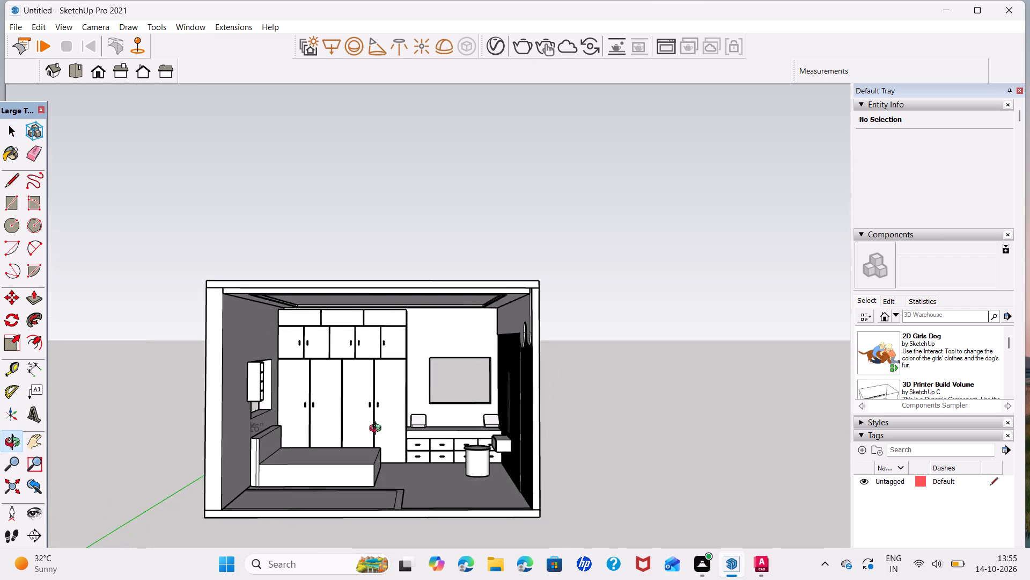
middle_drag(378, 430, 384, 394)
middle_drag(405, 329, 409, 287)
middle_drag(328, 357, 345, 358)
shift+middle_drag(368, 335, 330, 419)
scroll(289, 394, up, 2)
middle_drag(337, 403, 332, 403)
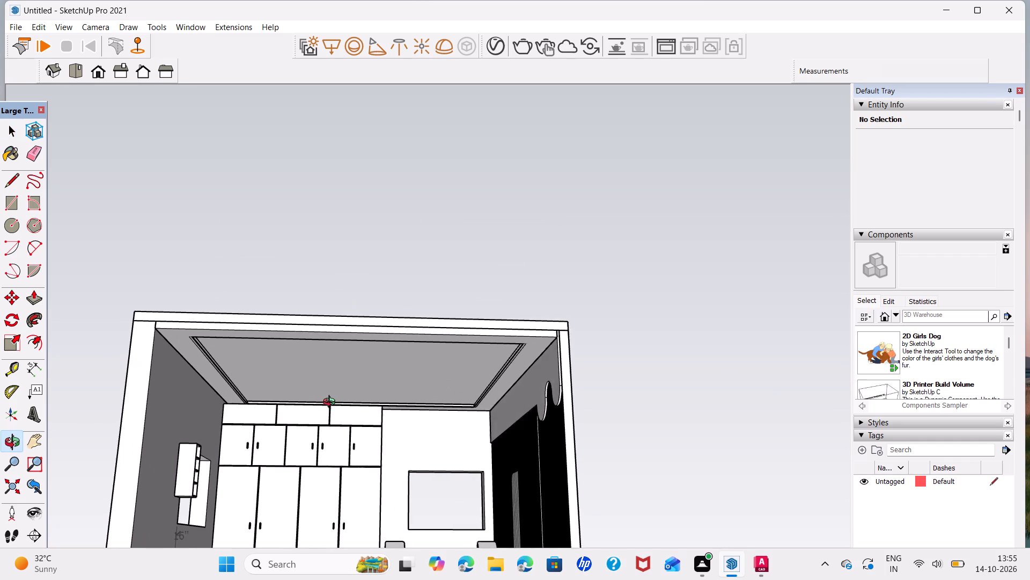
middle_drag(332, 403, 320, 405)
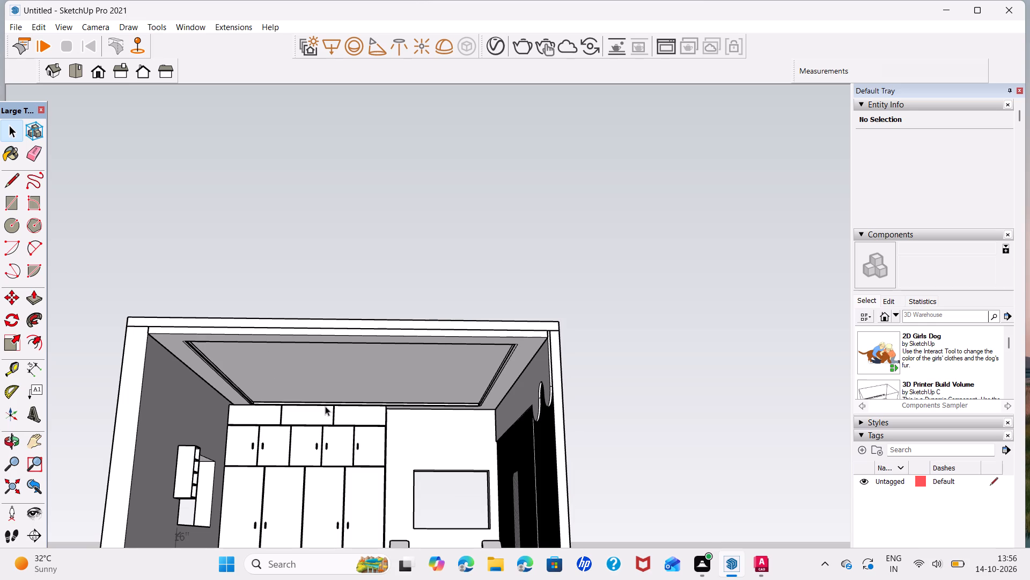
middle_drag(131, 388, 135, 402)
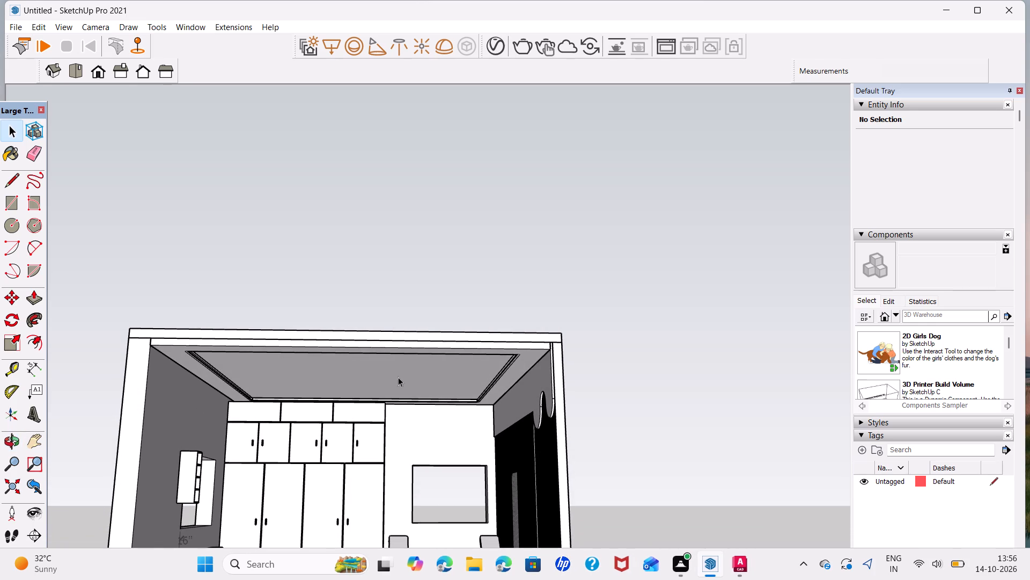
middle_drag(539, 358, 529, 332)
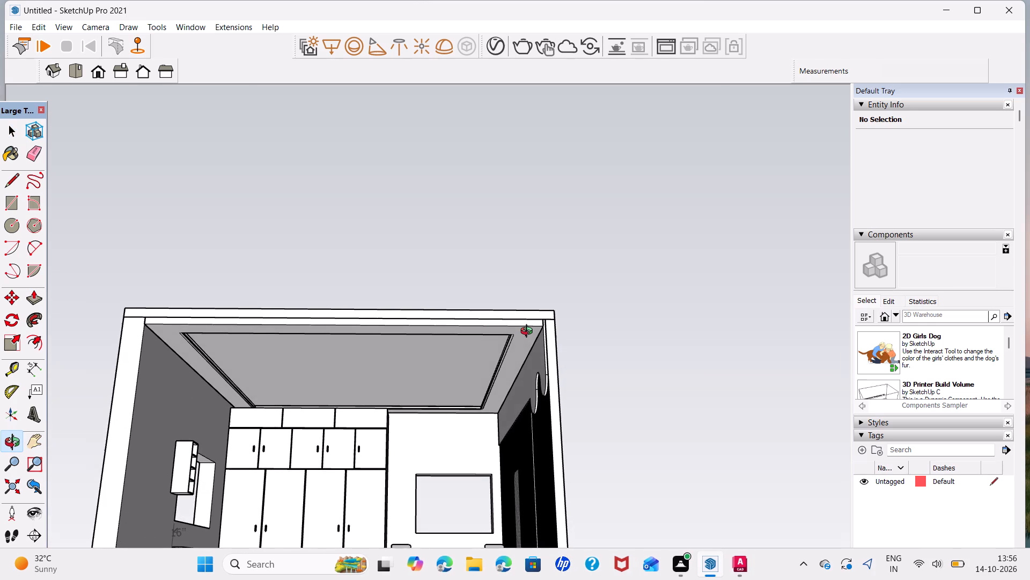
middle_drag(529, 332, 526, 318)
scroll(153, 347, up, 5)
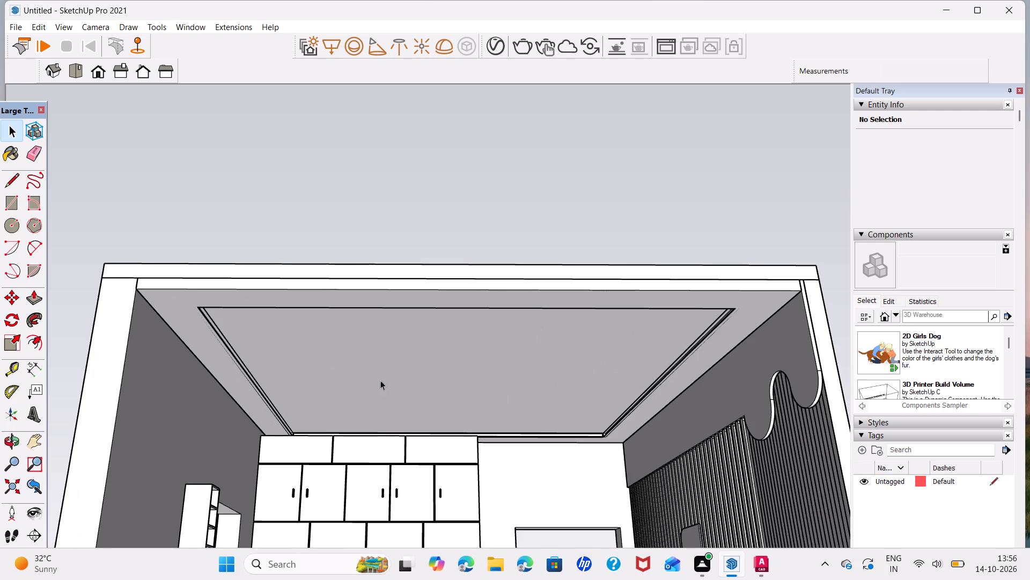
shift+middle_drag(401, 380, 375, 315)
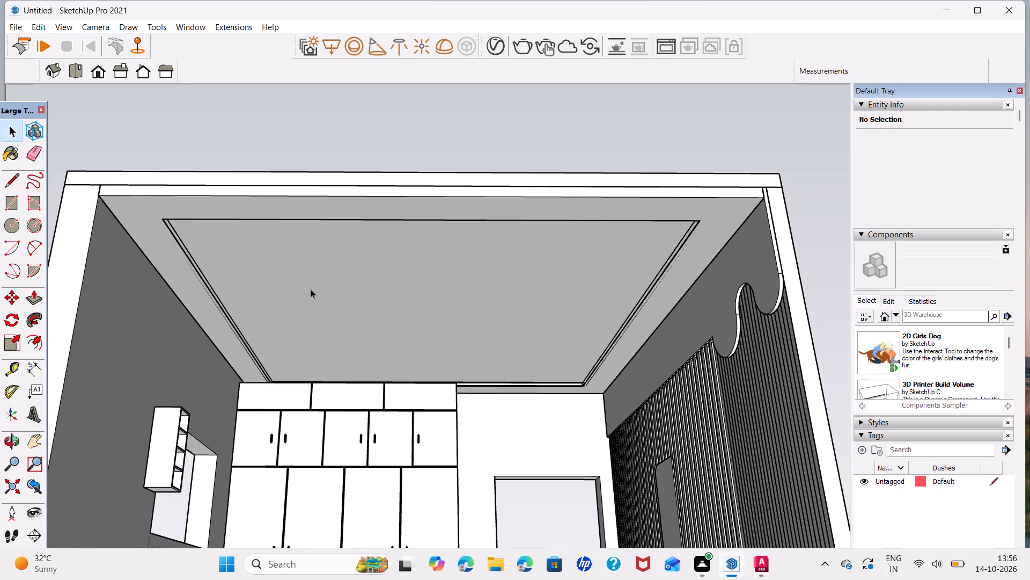
scroll(209, 285, up, 1)
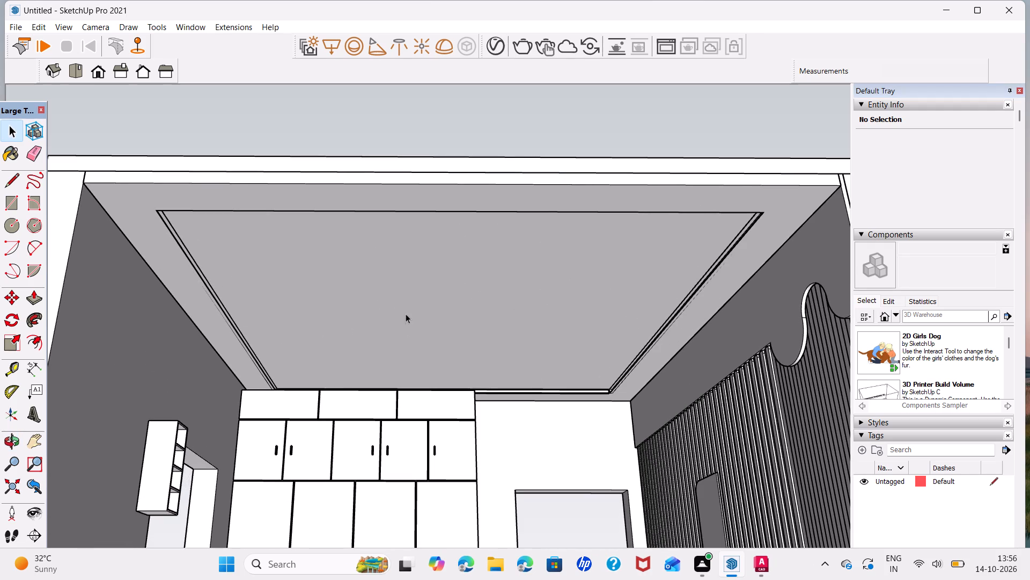
middle_drag(232, 282, 197, 338)
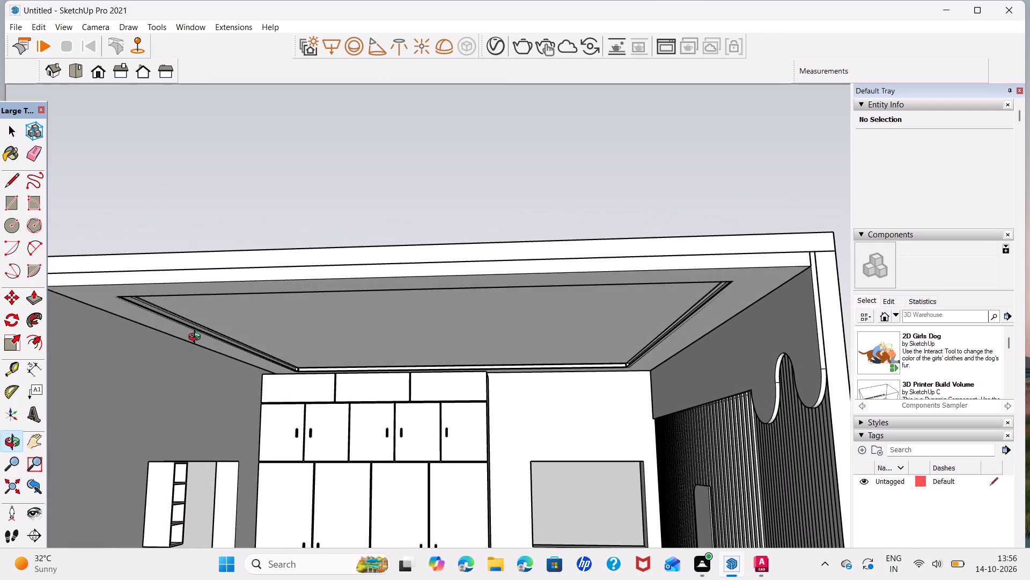
middle_drag(197, 338, 196, 340)
scroll(163, 329, up, 6)
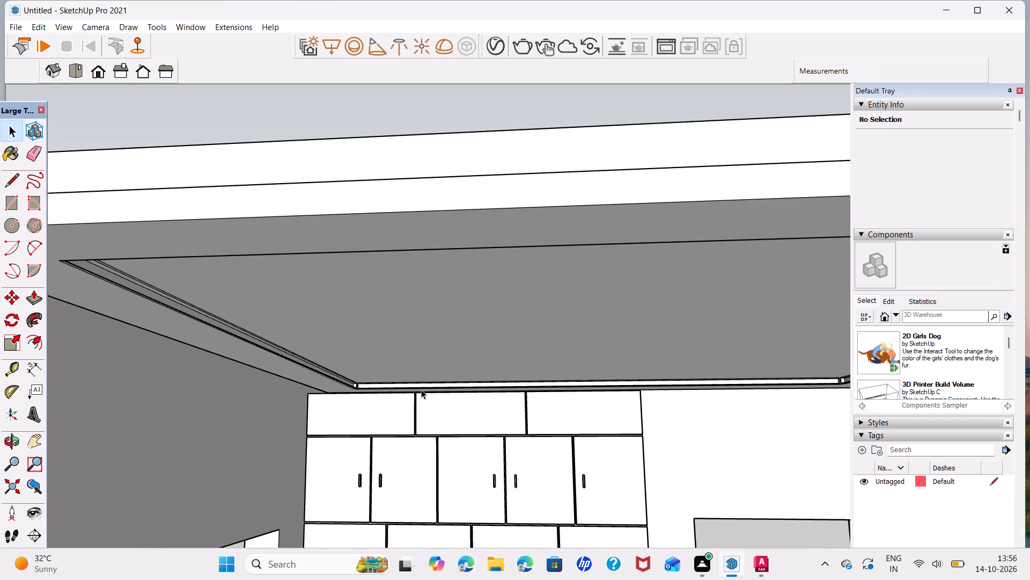
middle_drag(382, 381, 393, 393)
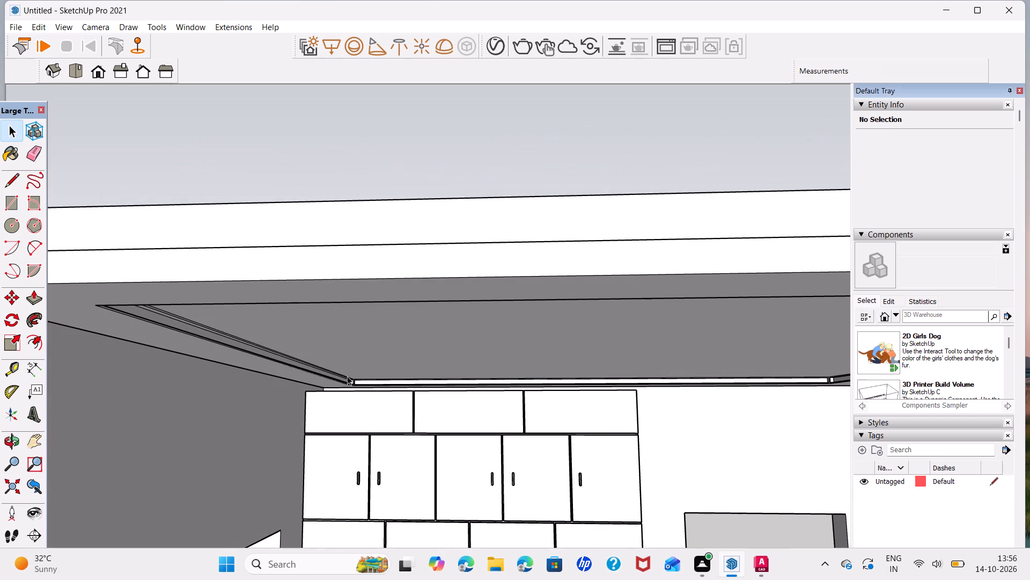
Paint the wardrobe cabinets below the top panel with 0067_PaleGreen from the Colors-Named materials collection.
scroll(931, 387, down, 2)
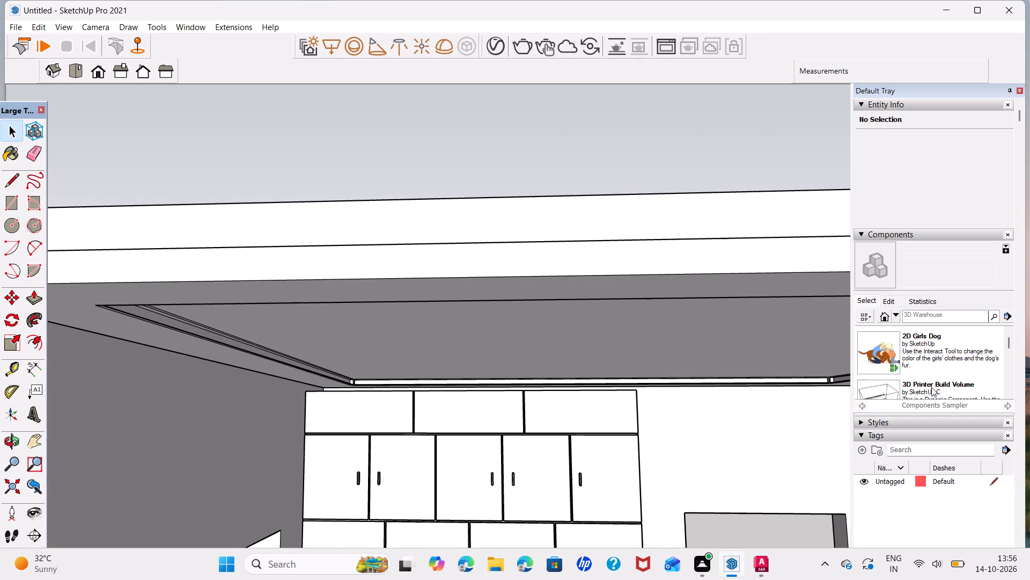
scroll(931, 387, down, 13)
scroll(894, 210, up, 8)
scroll(899, 212, down, 9)
scroll(944, 230, down, 3)
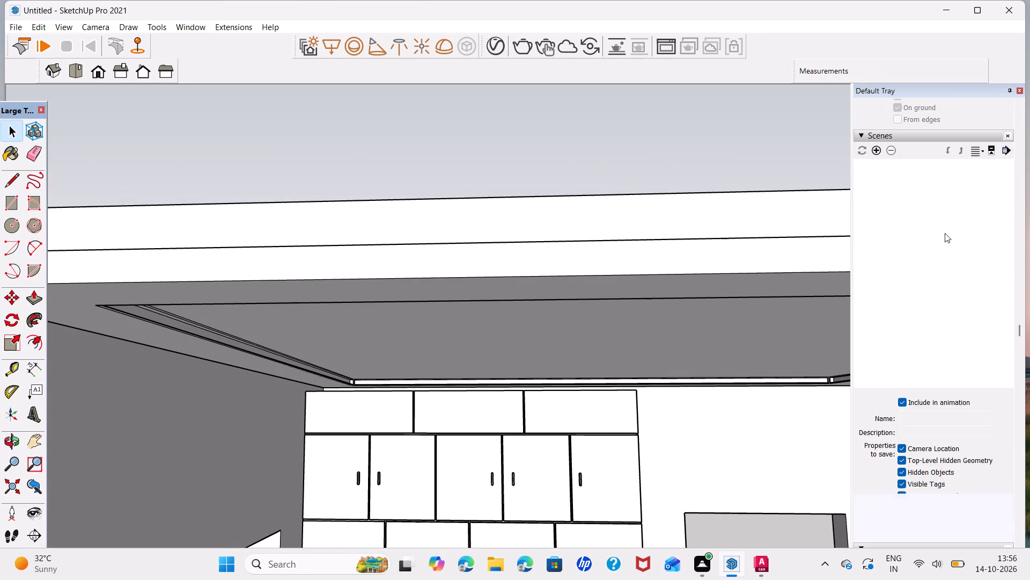
scroll(945, 233, down, 5)
scroll(962, 285, down, 8)
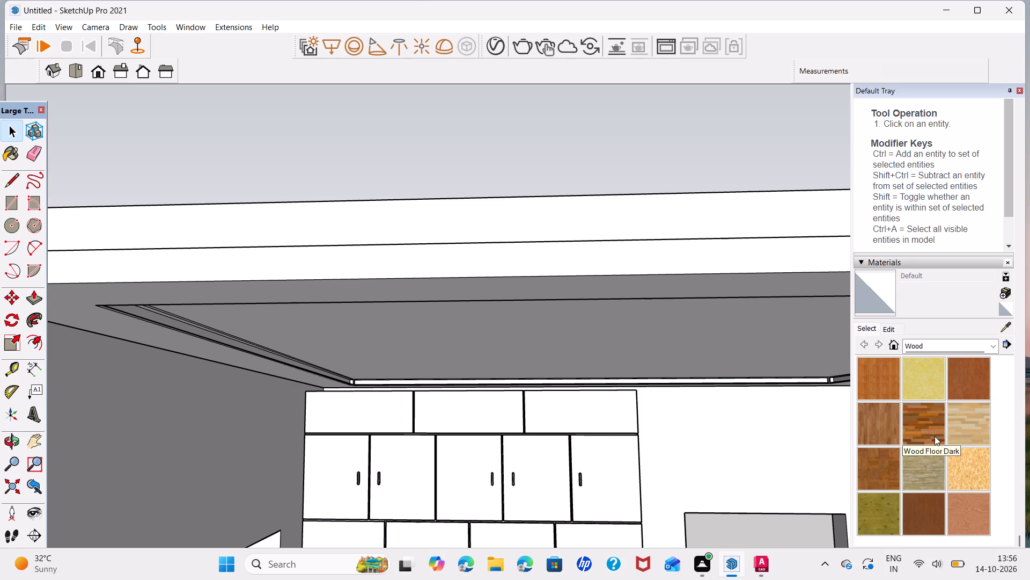
click(995, 347)
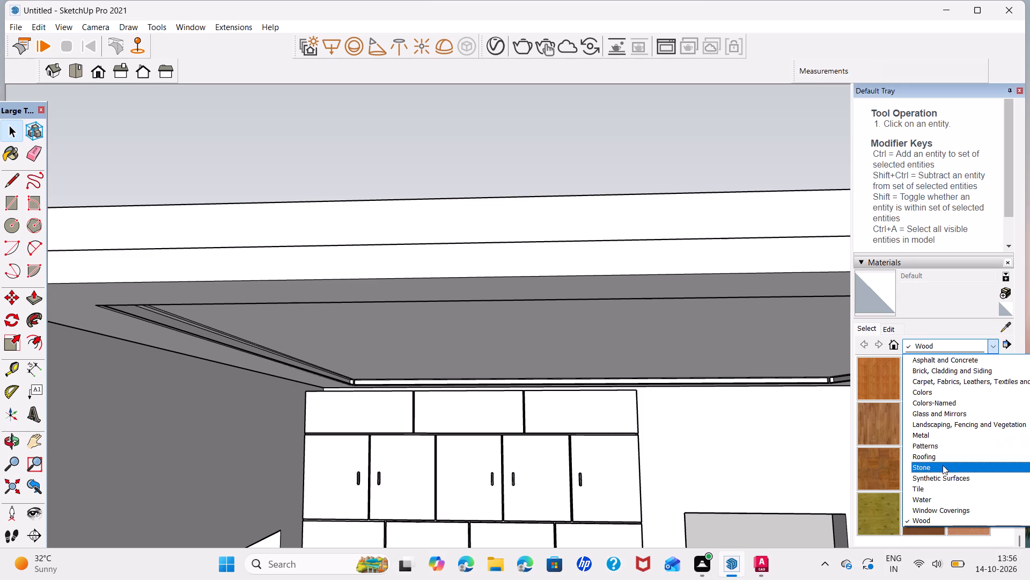
click(962, 398)
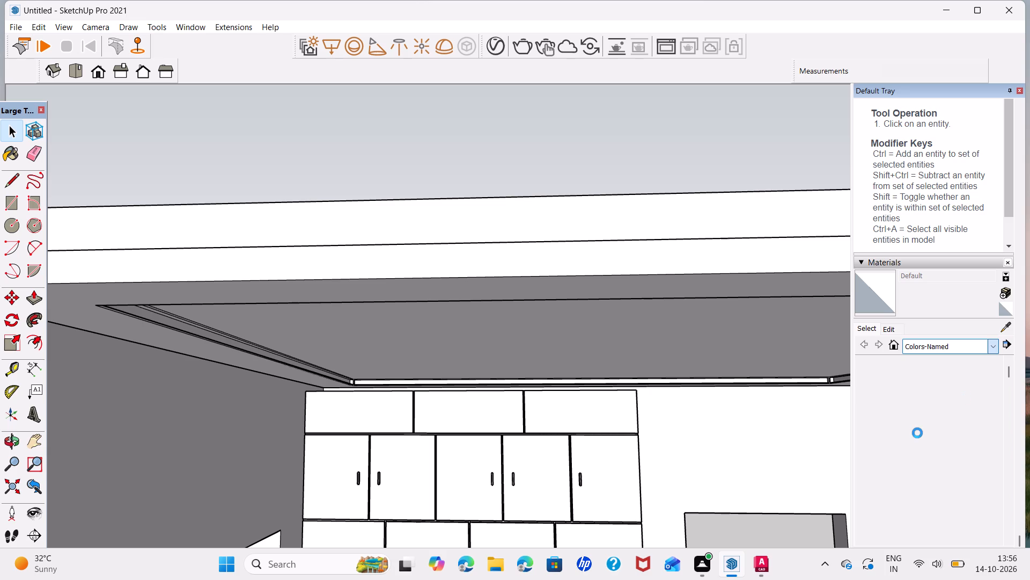
scroll(917, 433, down, 3)
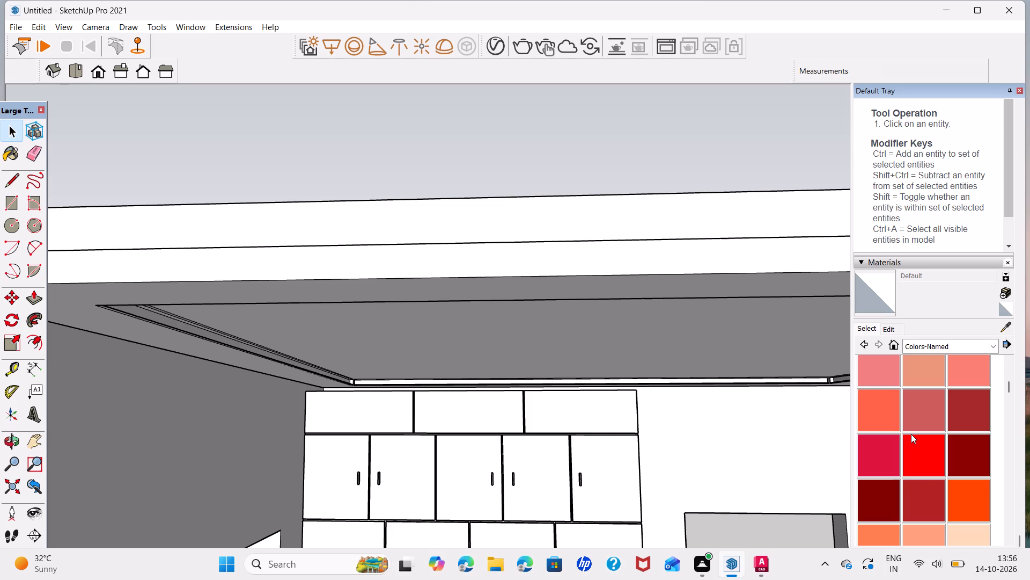
scroll(911, 434, down, 3)
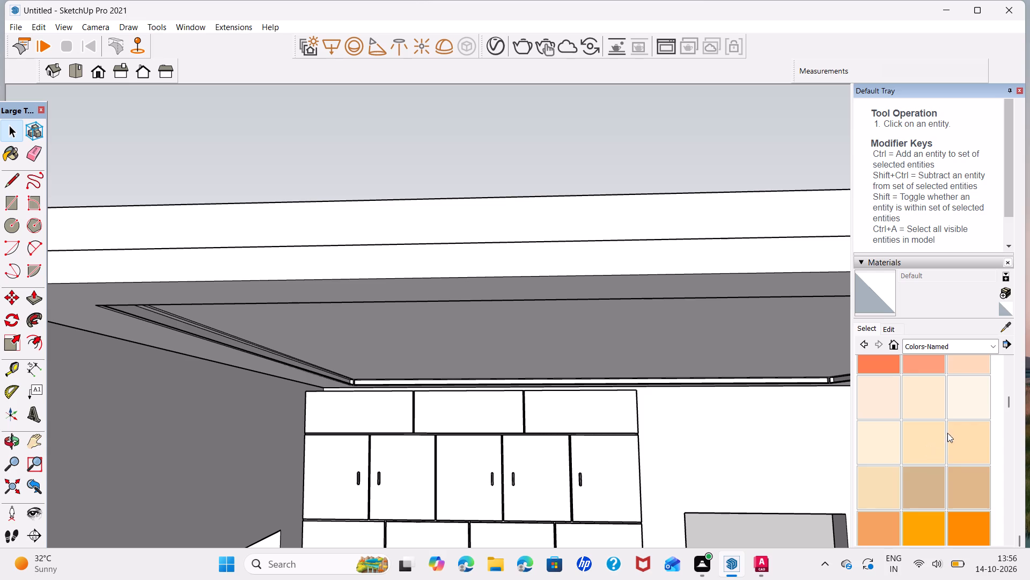
scroll(948, 426, down, 2)
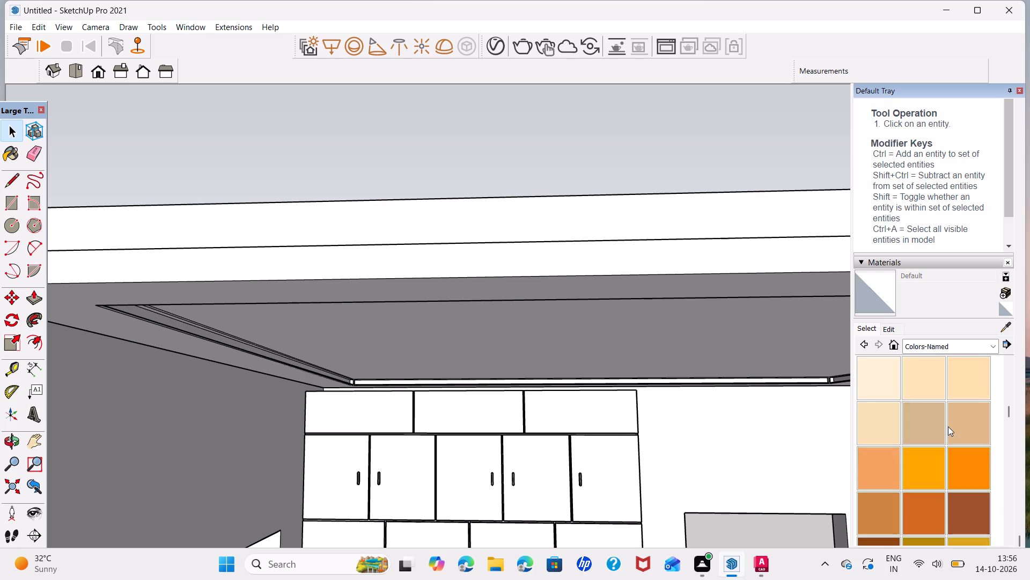
scroll(948, 426, down, 3)
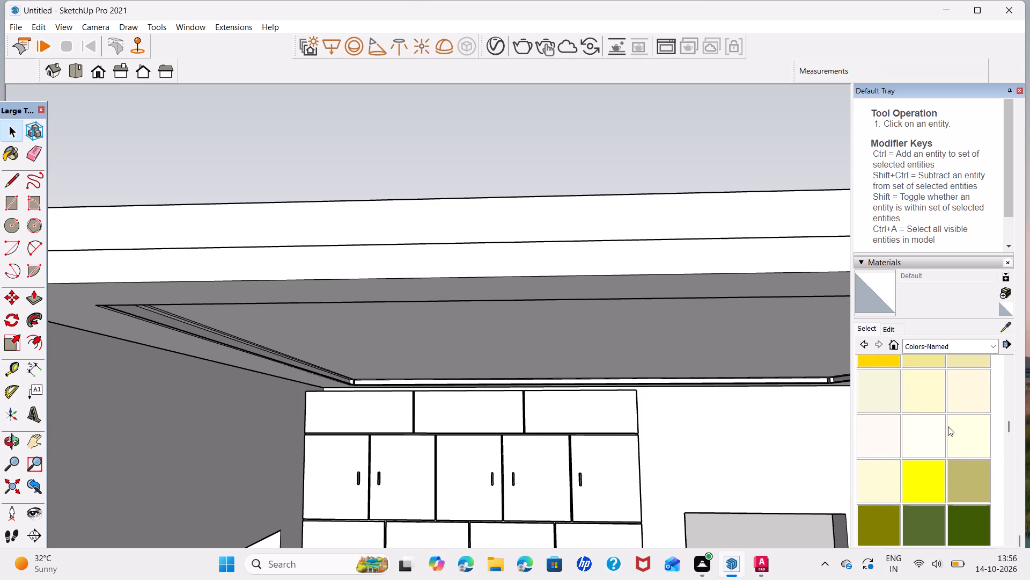
scroll(948, 426, down, 3)
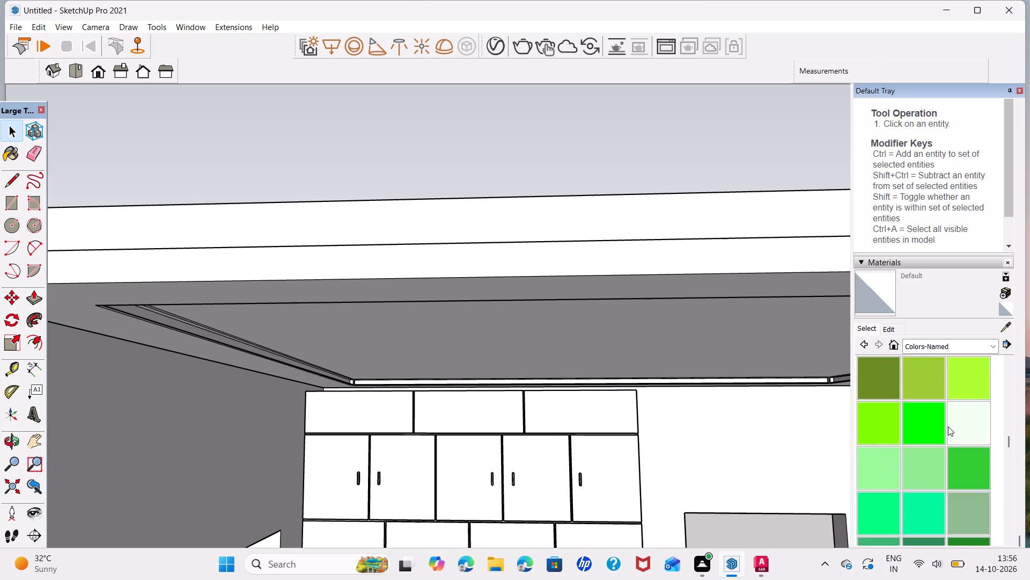
click(880, 471)
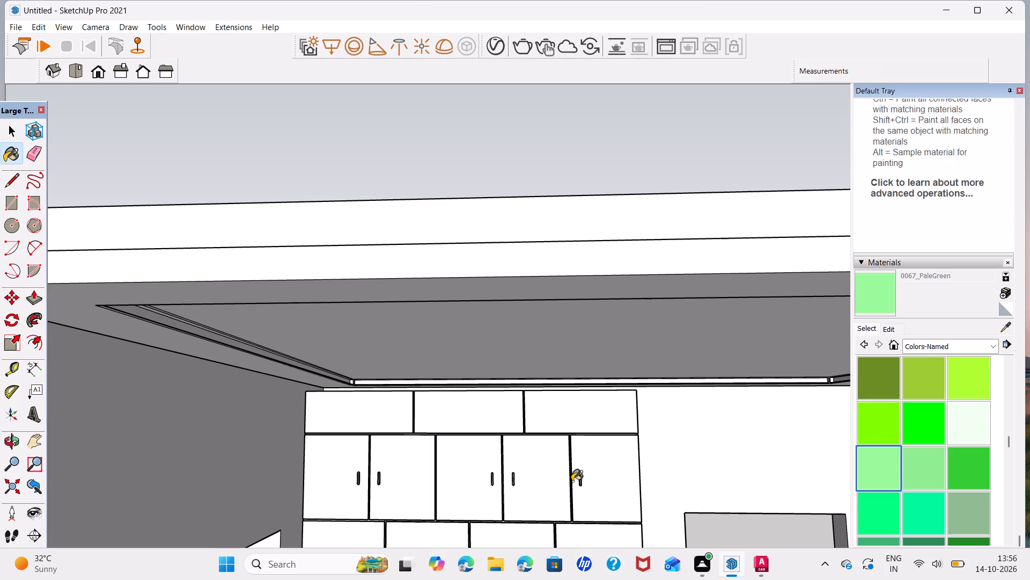
click(570, 503)
Paint the grouped three-door top panel with the same 0067_PaleGreen material.
scroll(541, 457, down, 4)
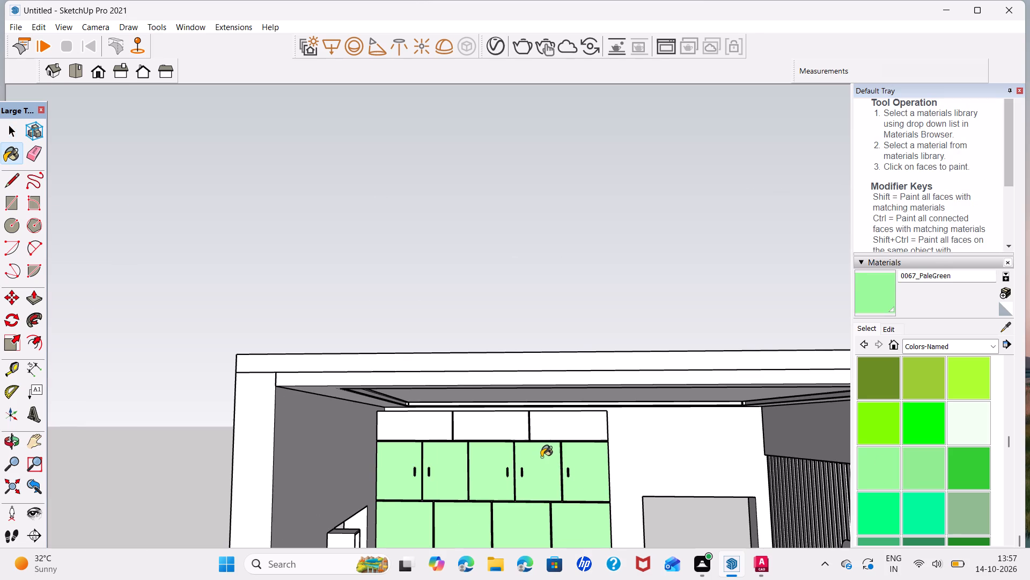
click(553, 435)
scroll(539, 455, down, 7)
middle_drag(536, 483, 536, 507)
middle_drag(556, 501, 514, 360)
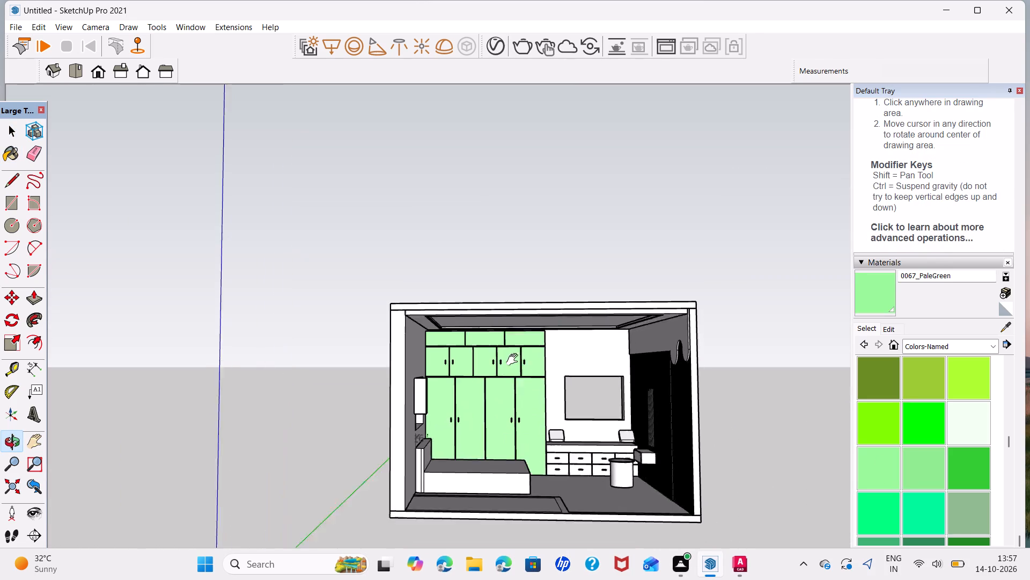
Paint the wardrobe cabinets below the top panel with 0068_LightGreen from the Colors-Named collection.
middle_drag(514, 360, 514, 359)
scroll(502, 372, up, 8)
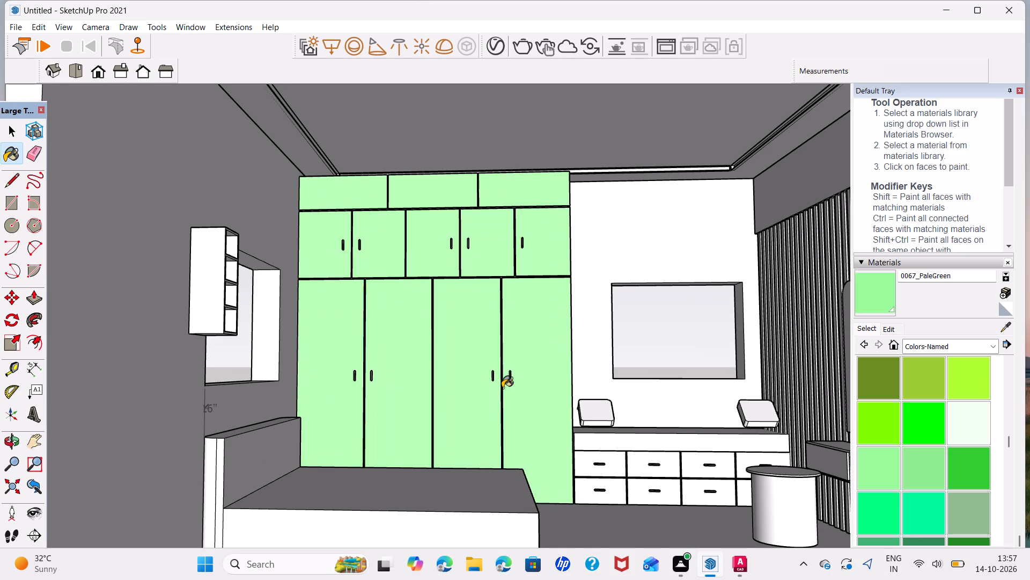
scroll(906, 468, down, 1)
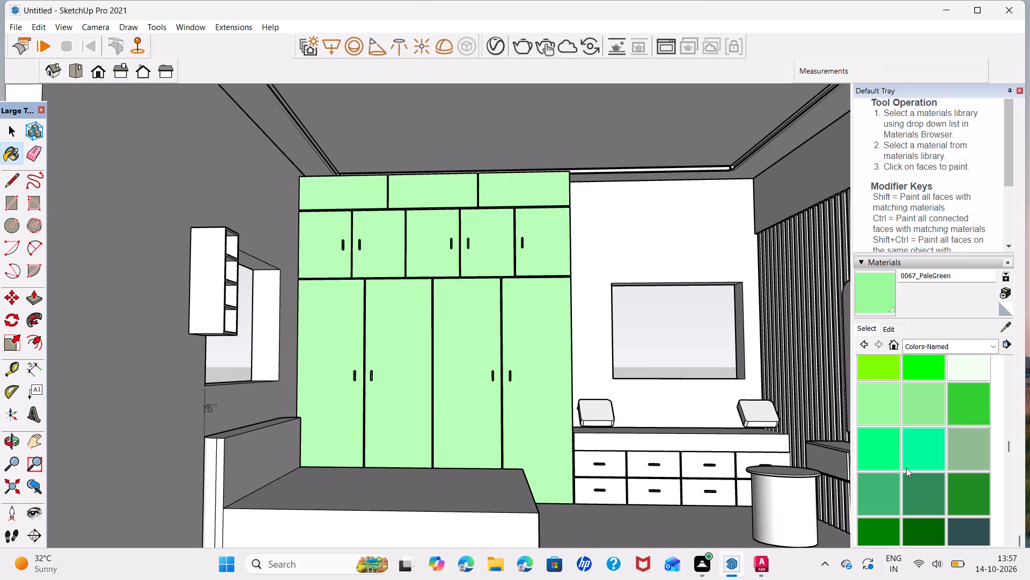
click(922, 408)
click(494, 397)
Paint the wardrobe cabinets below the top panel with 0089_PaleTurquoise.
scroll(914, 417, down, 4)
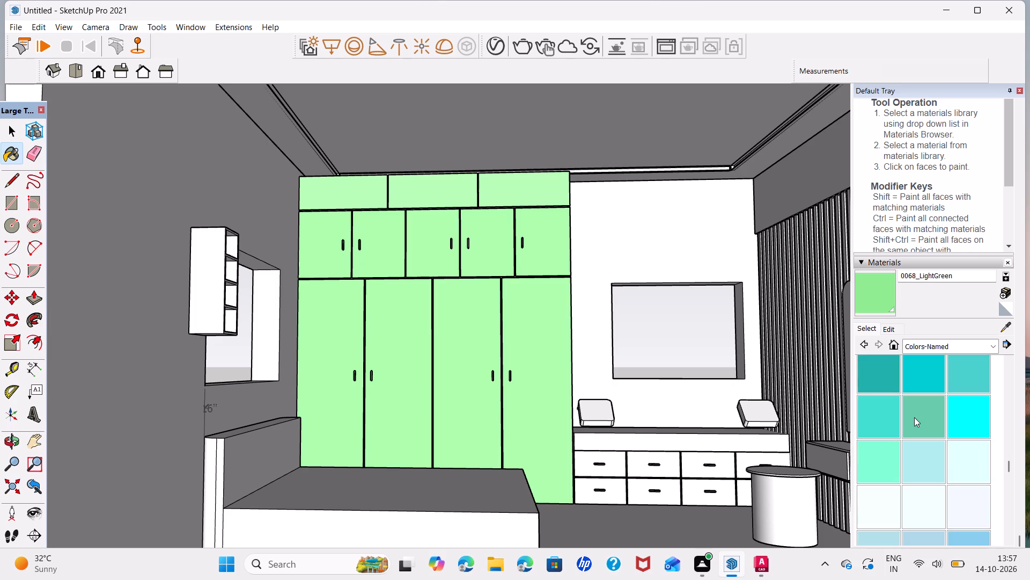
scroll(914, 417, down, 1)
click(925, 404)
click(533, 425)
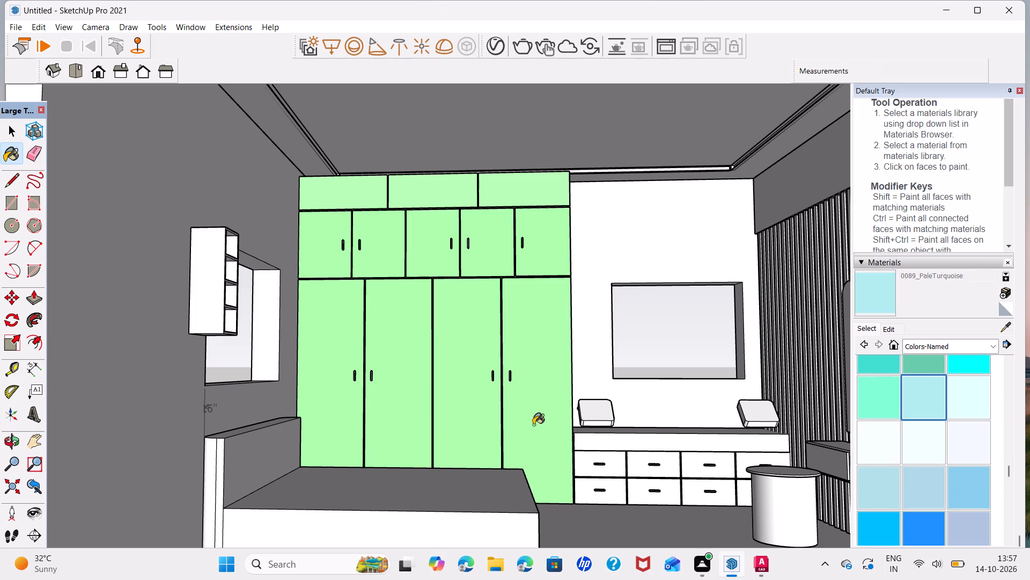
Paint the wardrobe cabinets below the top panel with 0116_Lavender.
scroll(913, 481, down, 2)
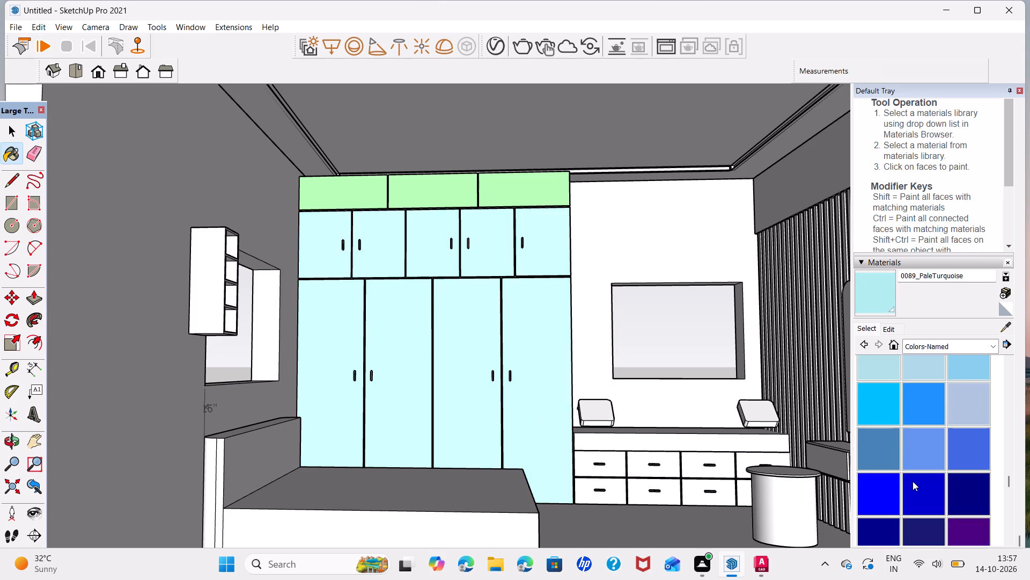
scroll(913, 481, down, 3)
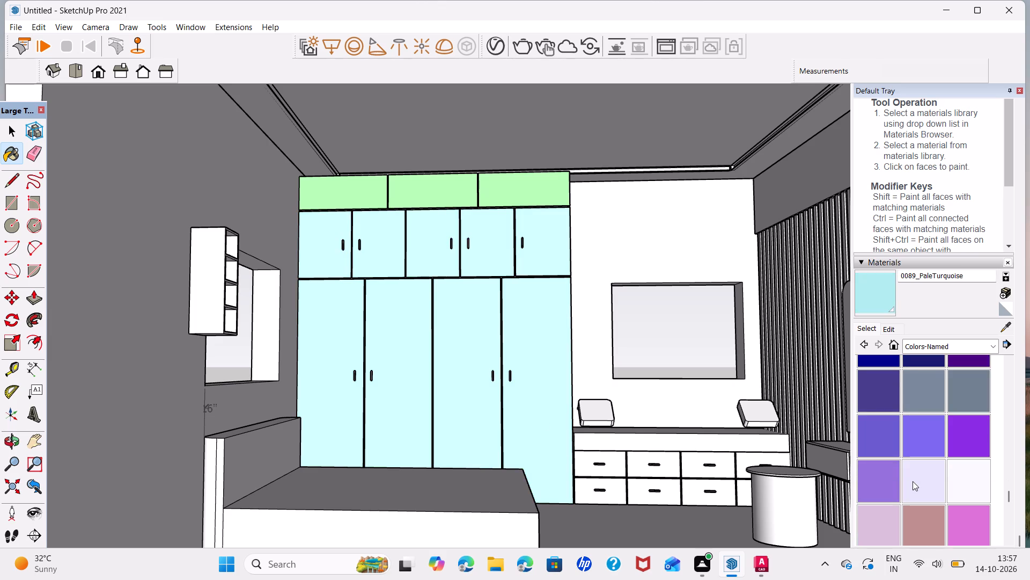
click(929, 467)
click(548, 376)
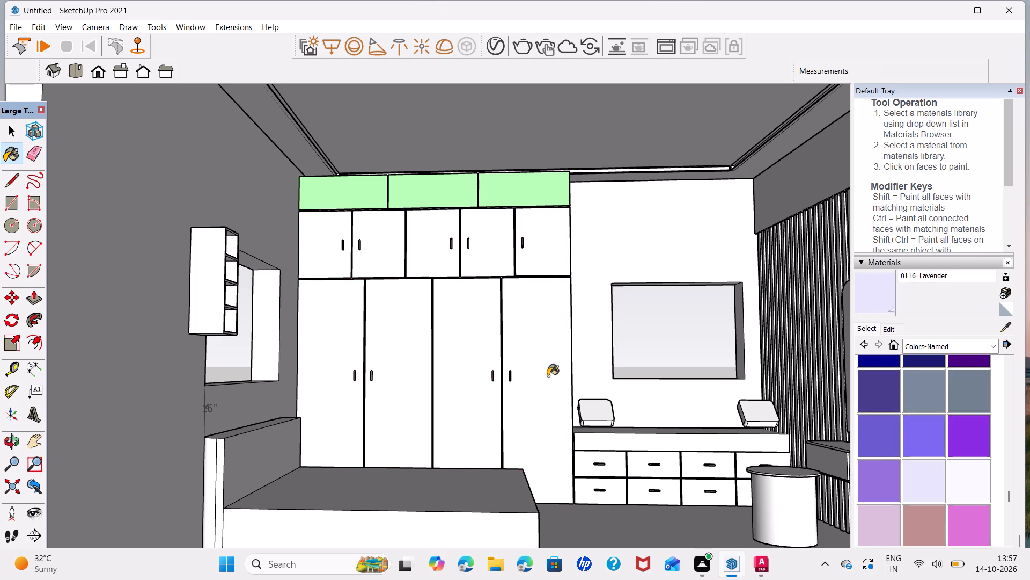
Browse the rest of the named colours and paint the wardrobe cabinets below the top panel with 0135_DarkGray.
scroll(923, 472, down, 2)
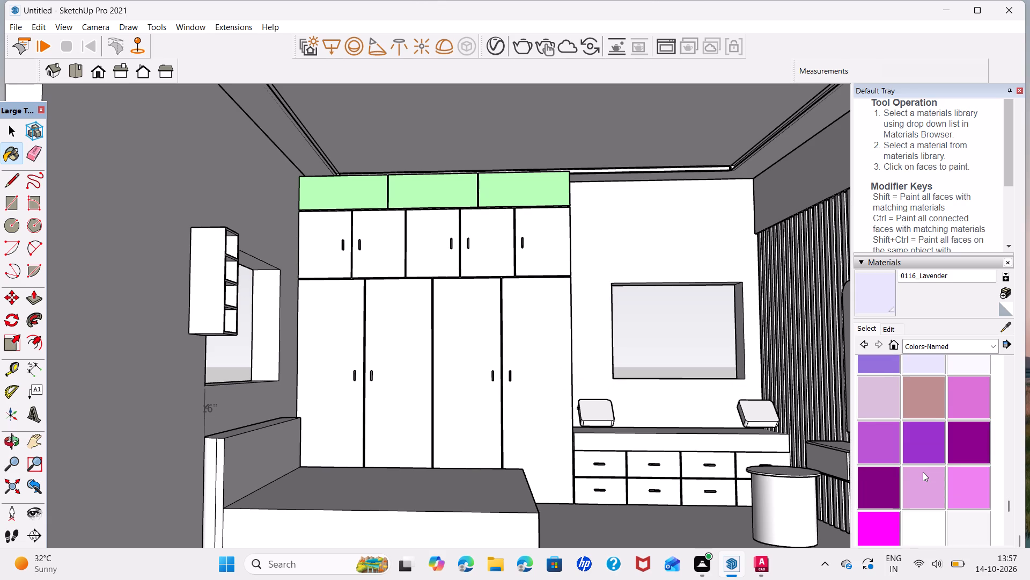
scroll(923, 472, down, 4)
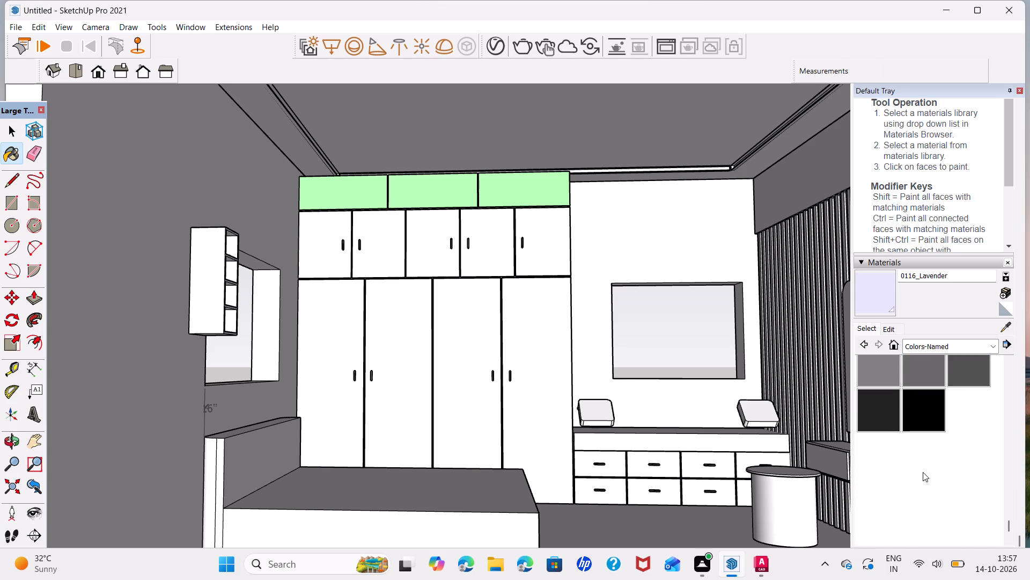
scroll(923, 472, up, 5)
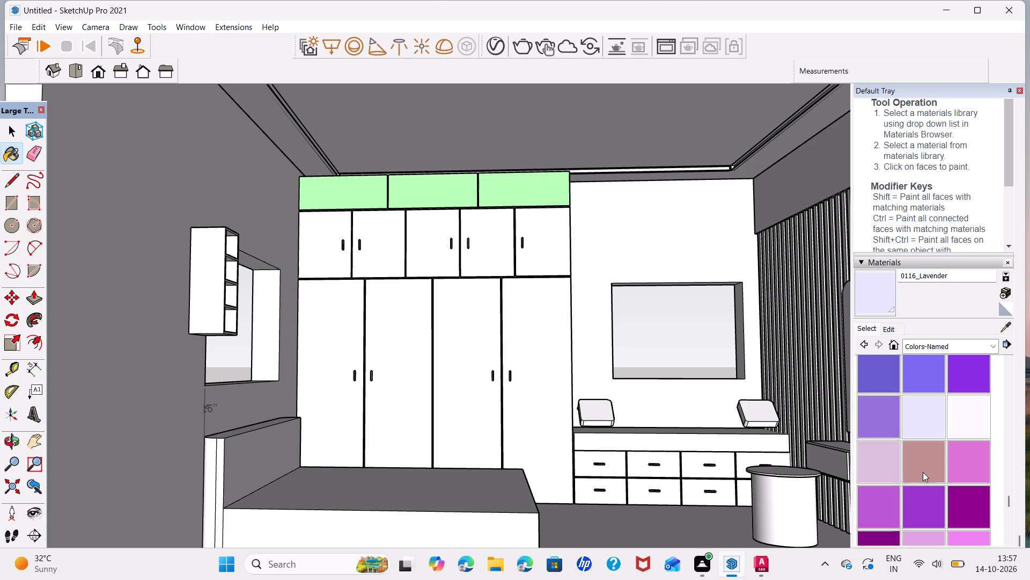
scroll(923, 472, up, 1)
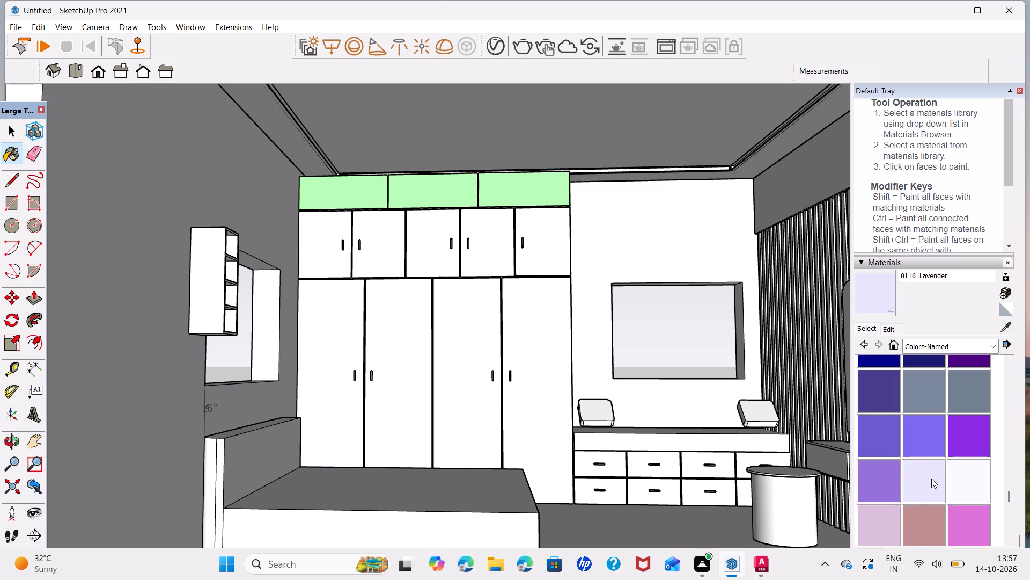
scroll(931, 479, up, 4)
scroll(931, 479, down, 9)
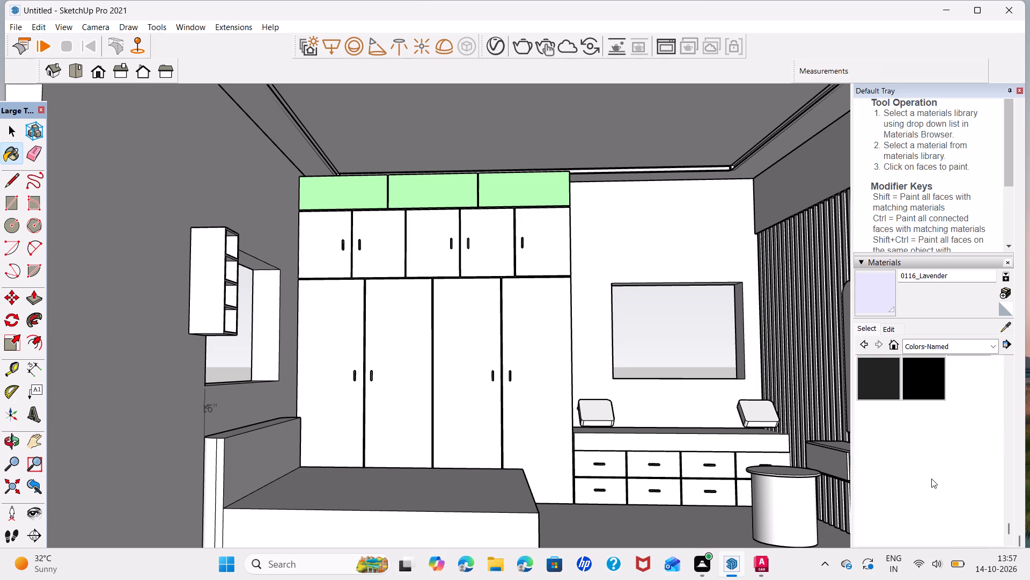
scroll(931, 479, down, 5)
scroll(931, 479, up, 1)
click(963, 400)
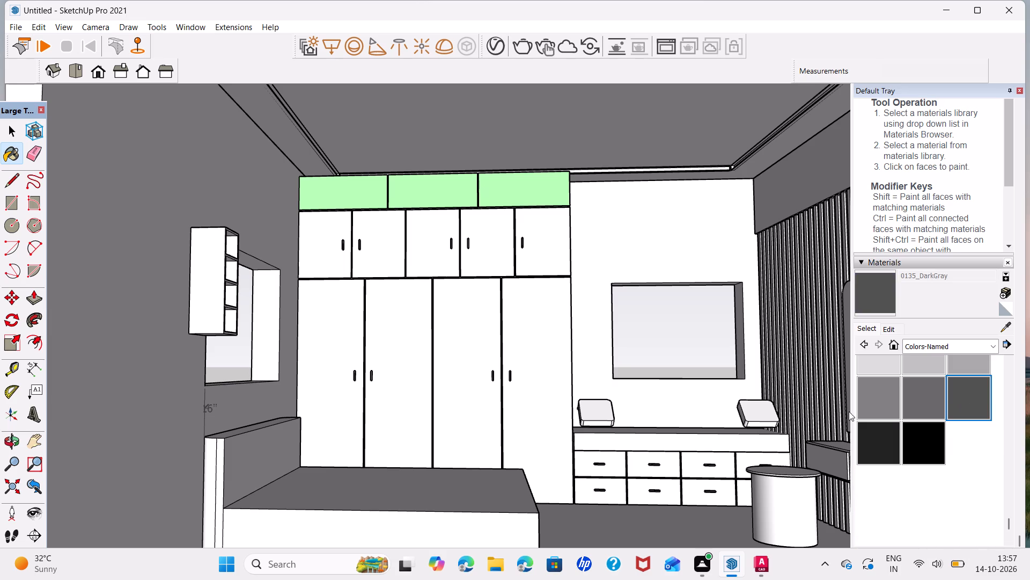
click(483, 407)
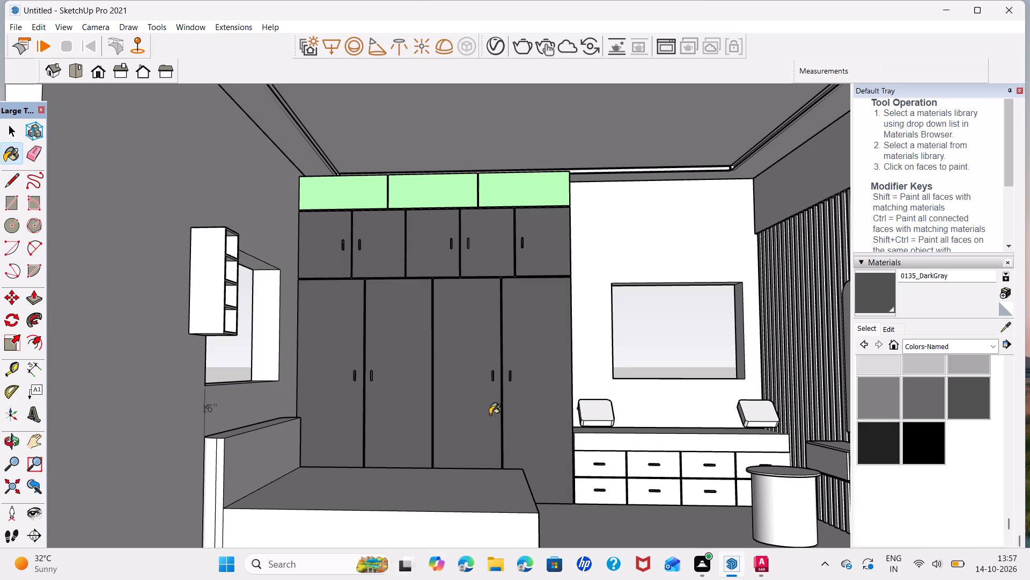
Paint both the wardrobe cabinets and the three-door top panel with 0136_Charcoal.
click(891, 447)
click(545, 399)
click(529, 189)
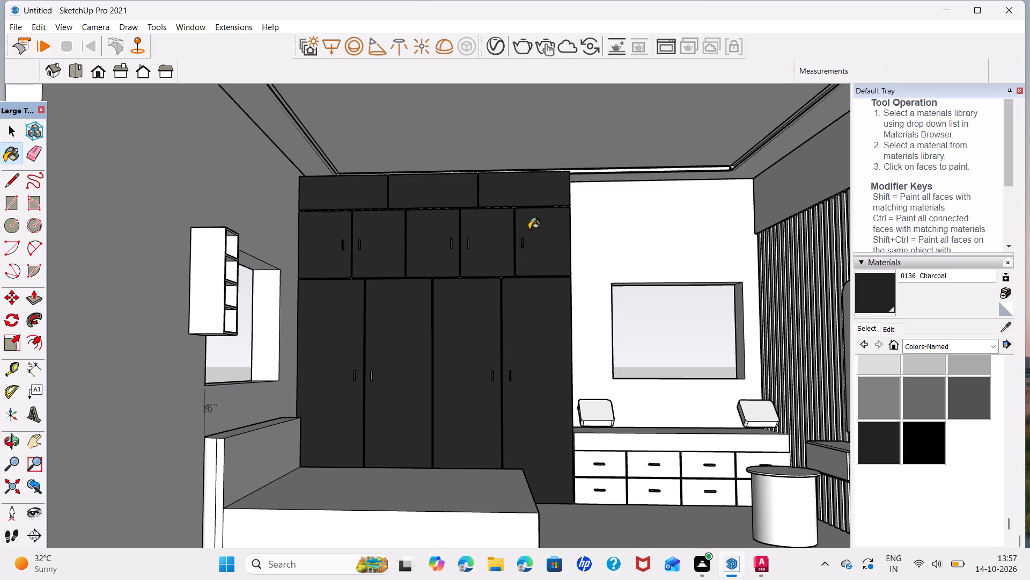
Paint the drawer unit beside the wardrobe with the same 0136_Charcoal material.
click(598, 482)
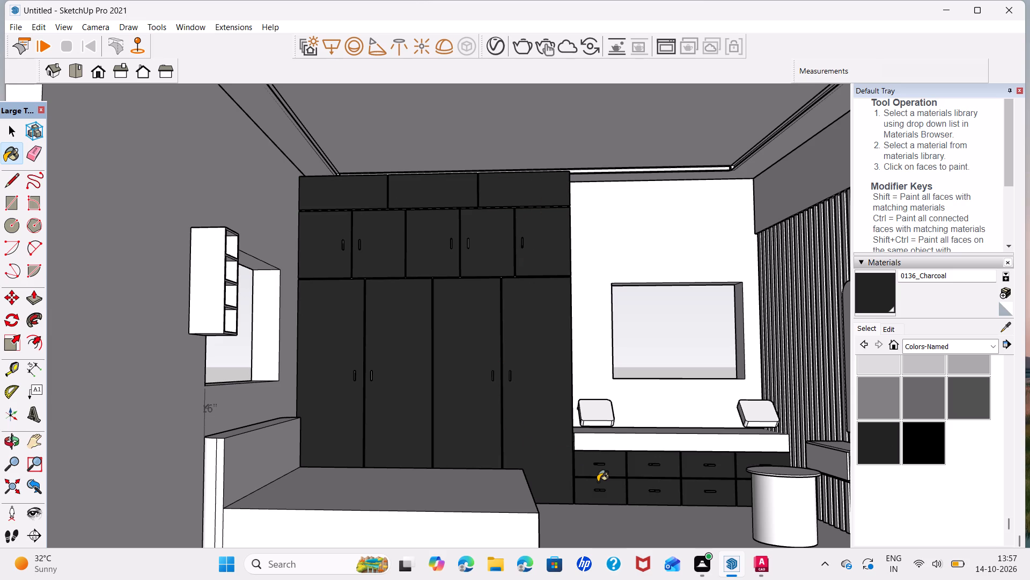
key(space)
Paint the slab above the drawers with Carpet Plush Charcoal from the Carpet, Fabrics, Leathers, Textiles collection.
scroll(695, 430, down, 1)
middle_drag(738, 414, 701, 455)
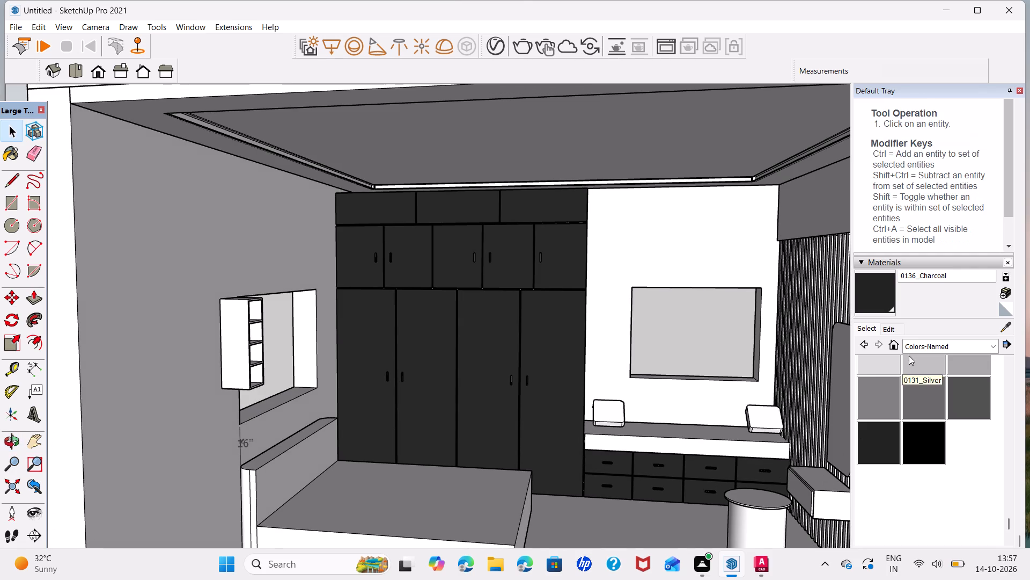
scroll(879, 374, up, 1)
click(994, 349)
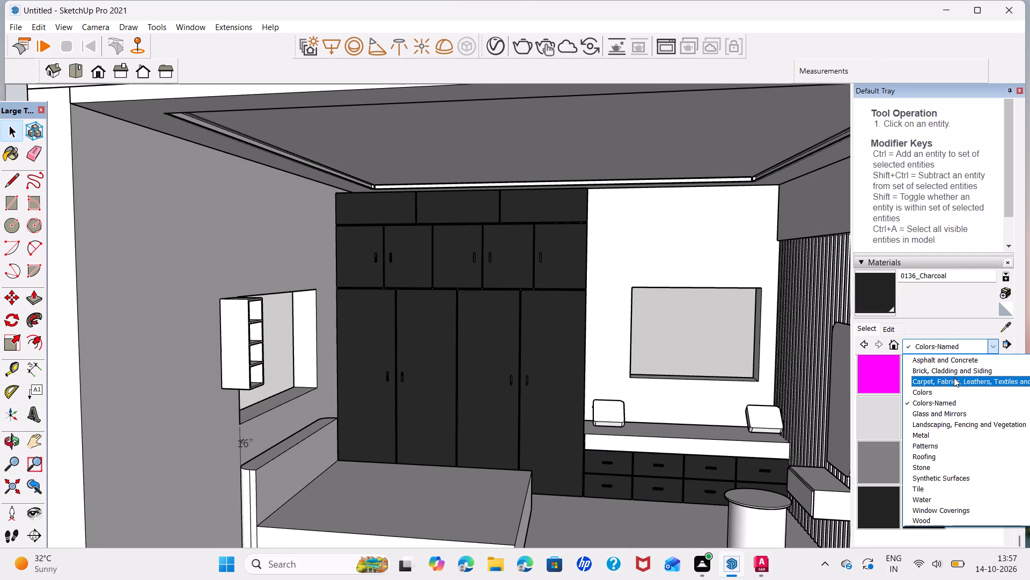
click(954, 378)
scroll(921, 410, down, 1)
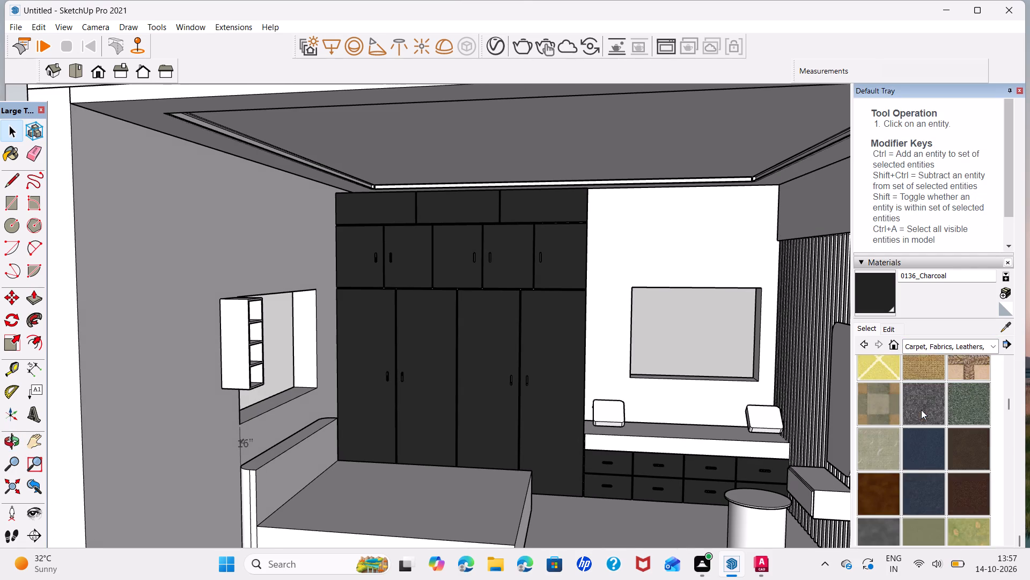
scroll(921, 410, down, 1)
scroll(921, 410, up, 3)
scroll(920, 418, down, 3)
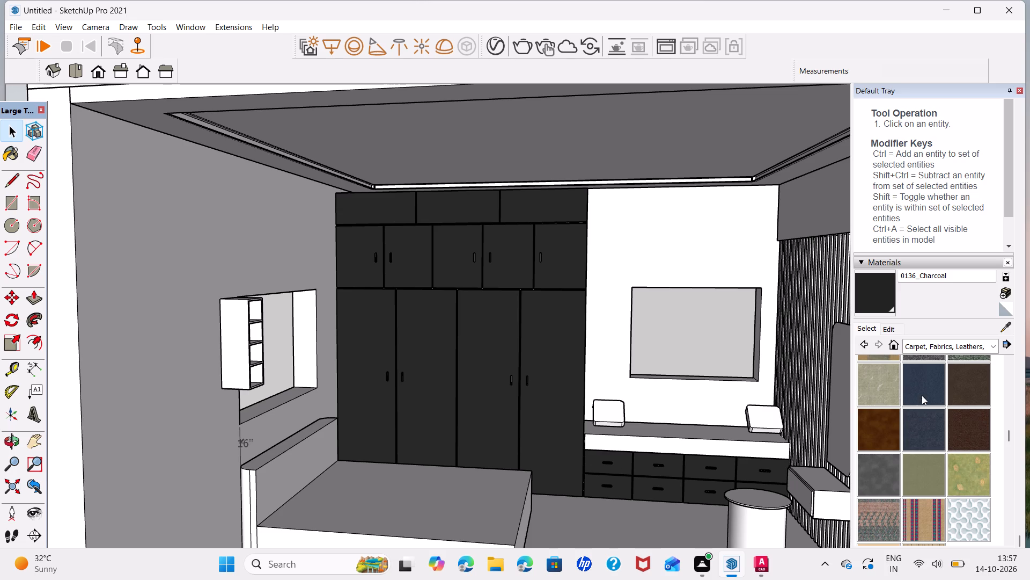
scroll(931, 470, down, 1)
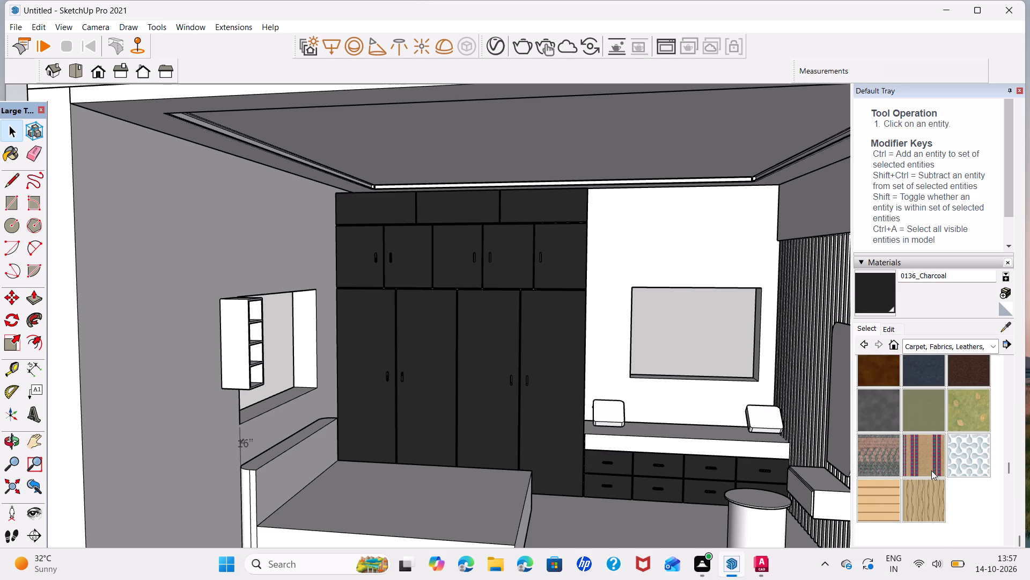
scroll(931, 470, up, 4)
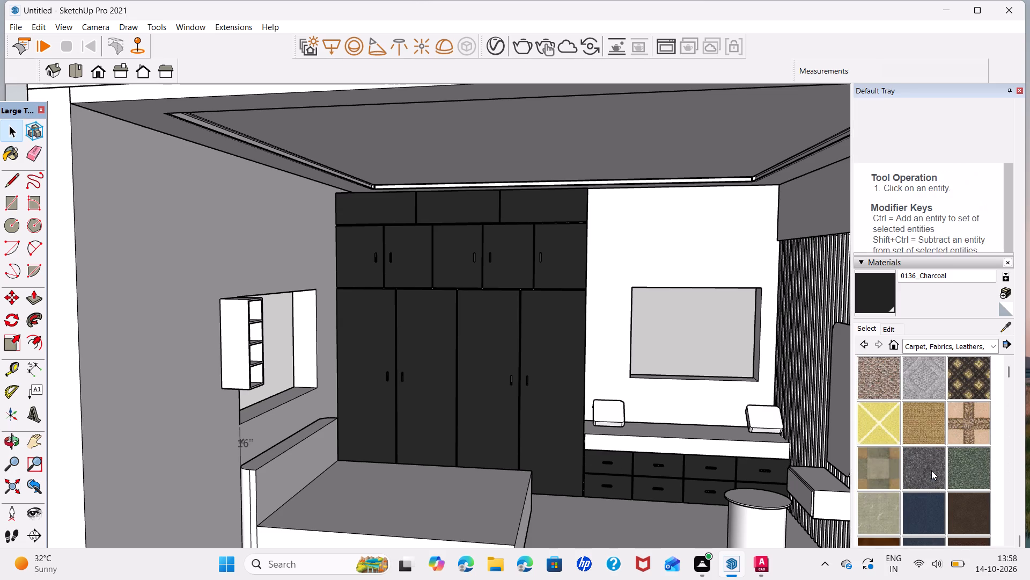
scroll(931, 470, down, 1)
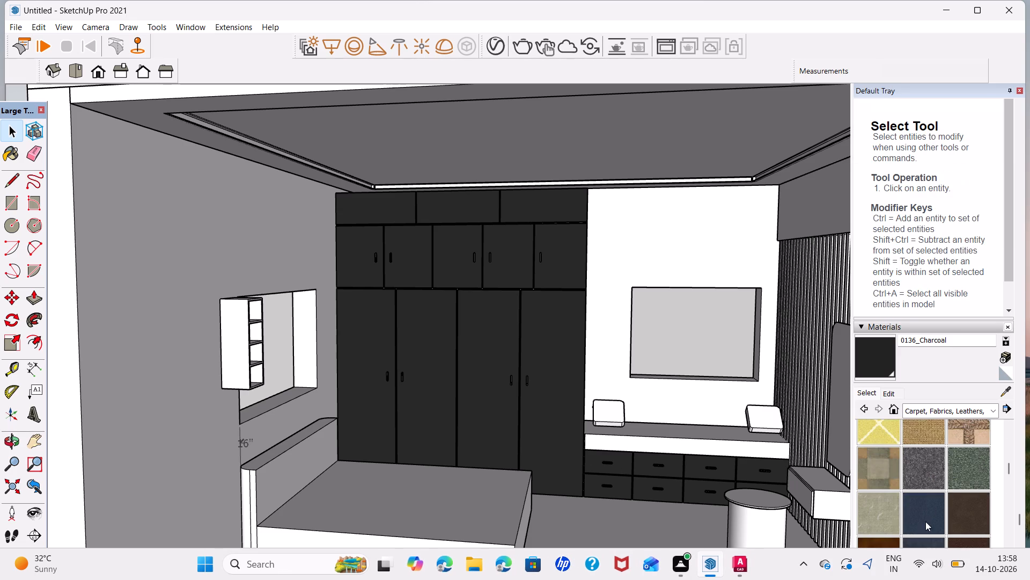
click(926, 466)
click(675, 438)
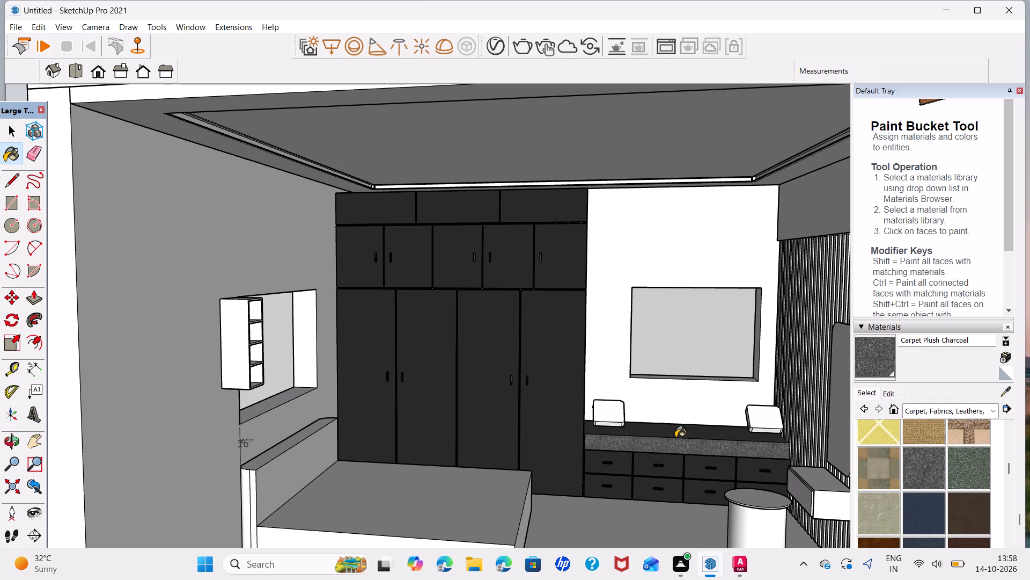
scroll(763, 427, up, 5)
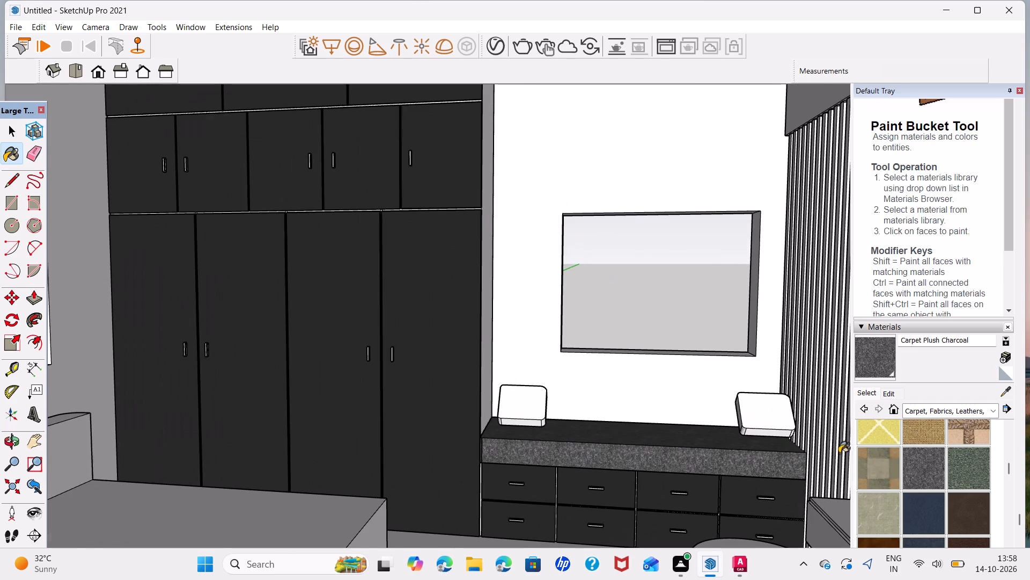
key(space)
Paint the two cushions on top of the drawer unit with Carpet Pattern Squares Multi.
click(880, 462)
click(780, 419)
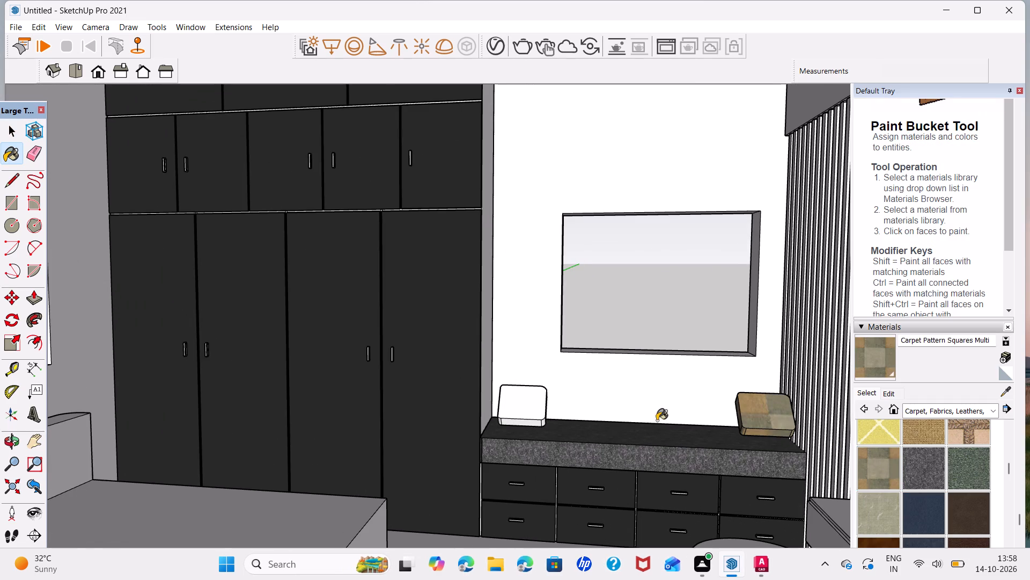
click(514, 411)
scroll(688, 428, down, 2)
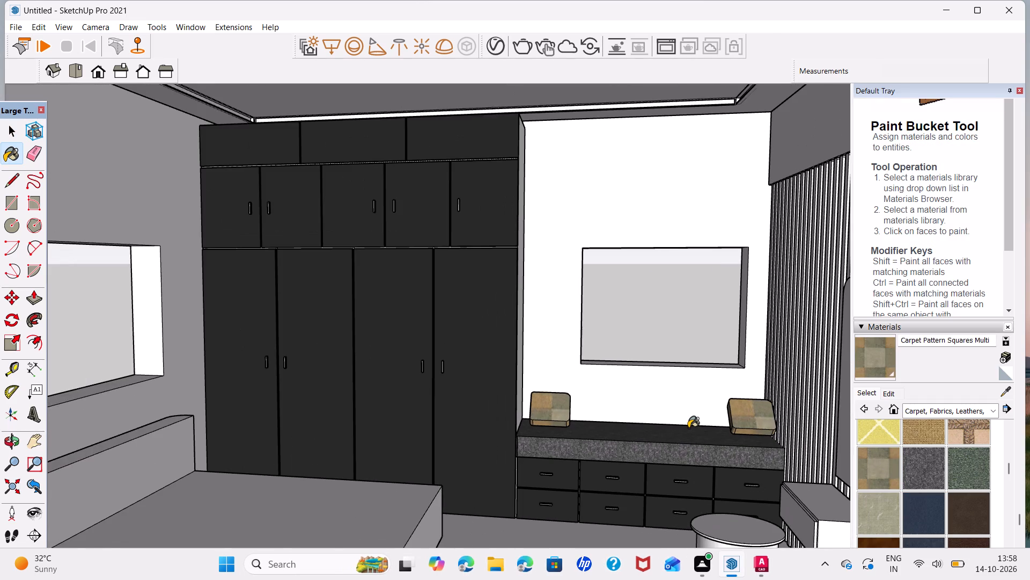
key(space)
Paint the bed, including its headboard, with the Fabric Linen material.
scroll(696, 447, down, 3)
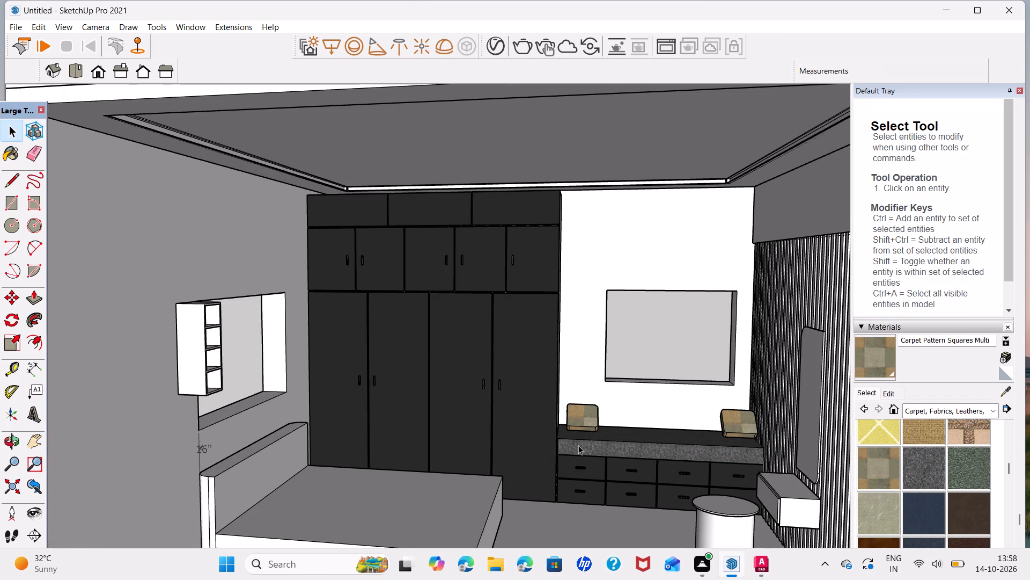
middle_drag(587, 446, 591, 356)
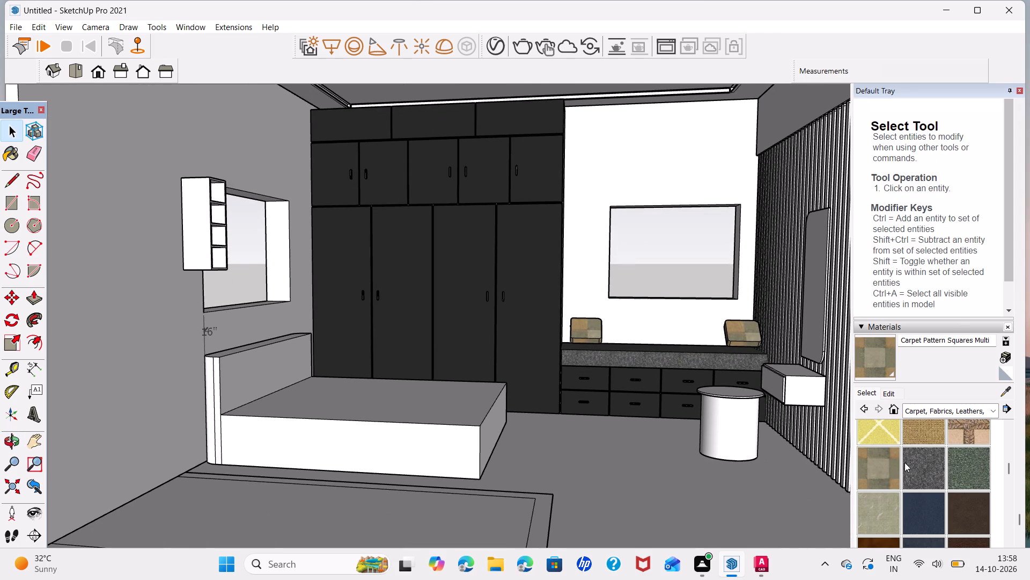
scroll(904, 462, down, 1)
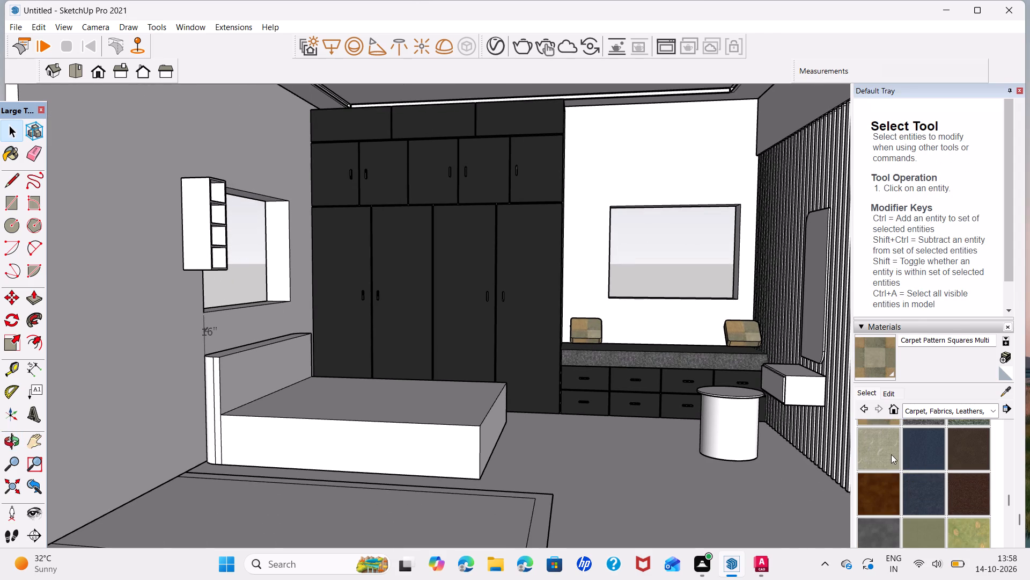
click(890, 454)
click(380, 405)
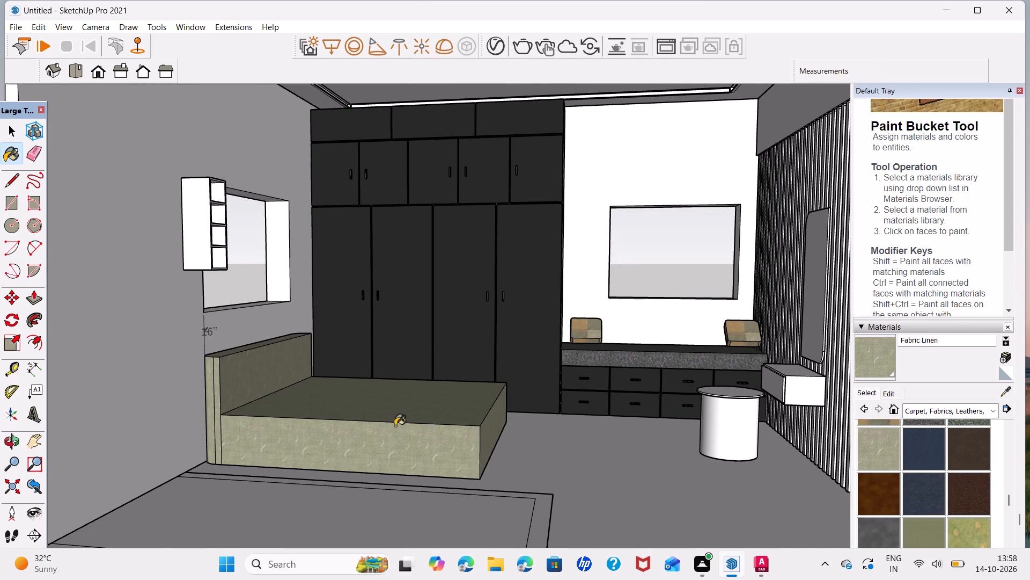
key(space)
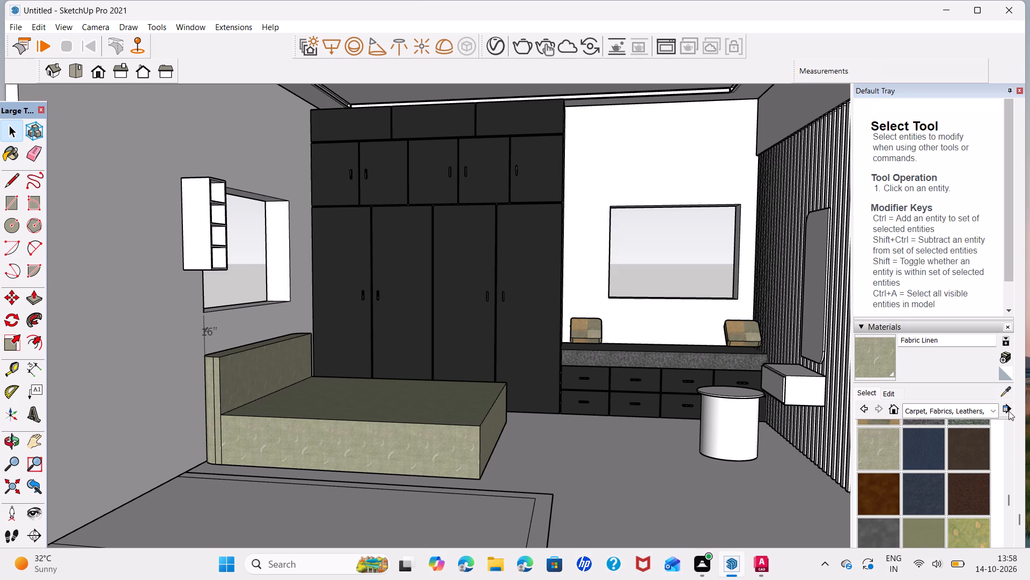
Paint the wall-mounted unit below the mirror and the shelf unit beside the side window with 0135_DarkGray from the Colors-Named collection.
click(992, 410)
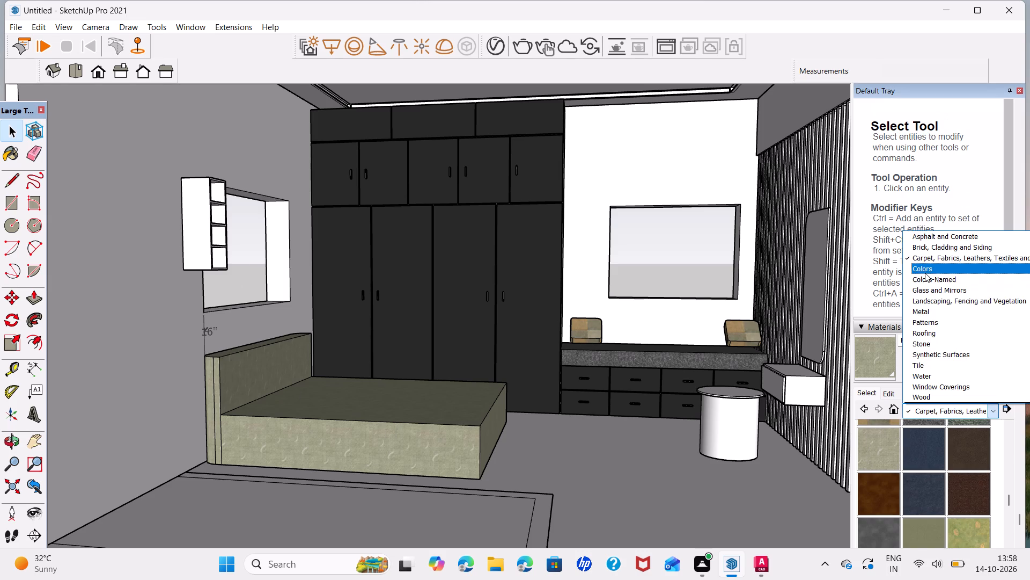
click(928, 282)
scroll(923, 464, down, 13)
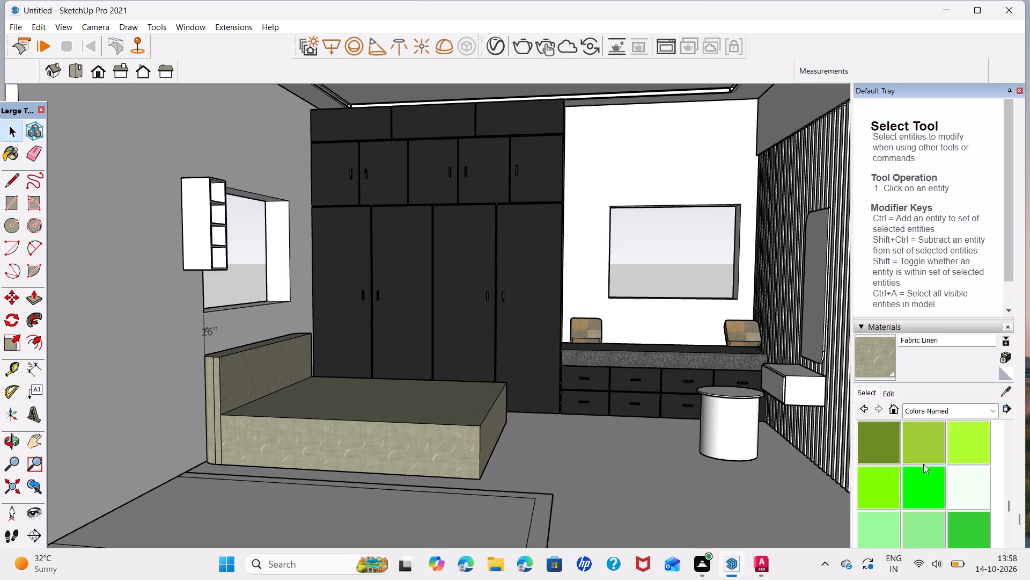
scroll(923, 464, down, 9)
scroll(923, 464, down, 14)
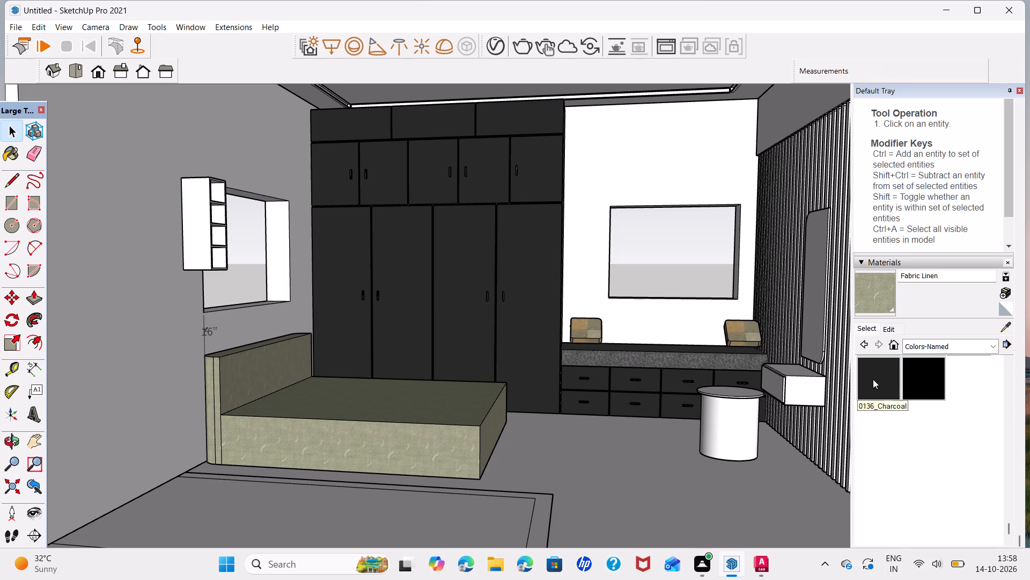
scroll(873, 382, up, 2)
click(971, 464)
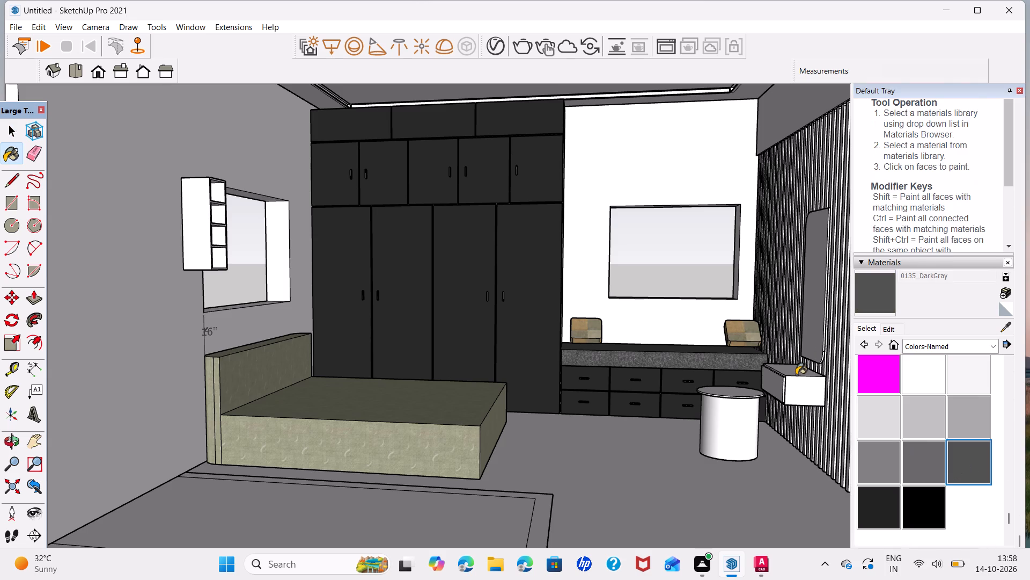
click(796, 375)
click(196, 204)
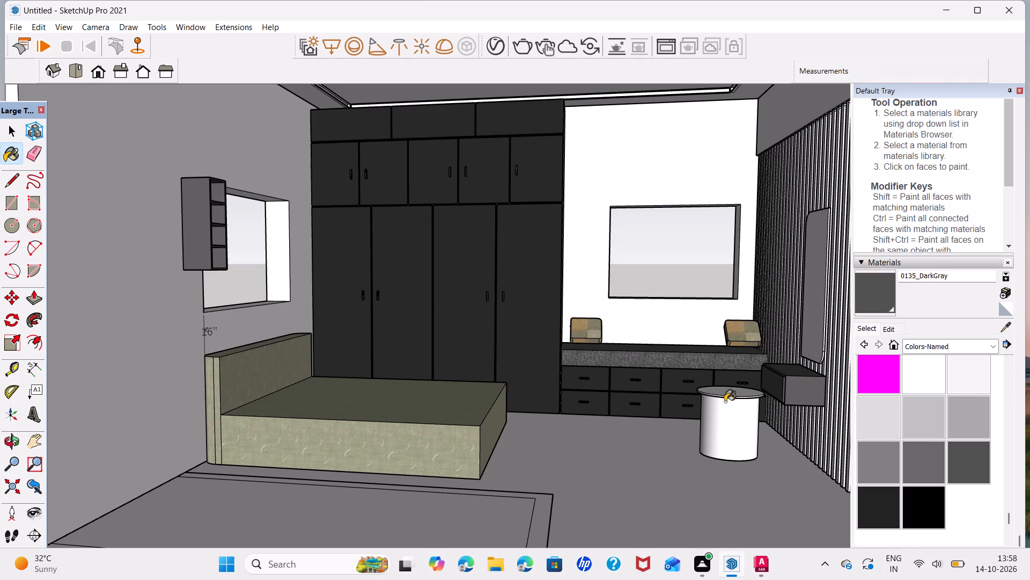
key(space)
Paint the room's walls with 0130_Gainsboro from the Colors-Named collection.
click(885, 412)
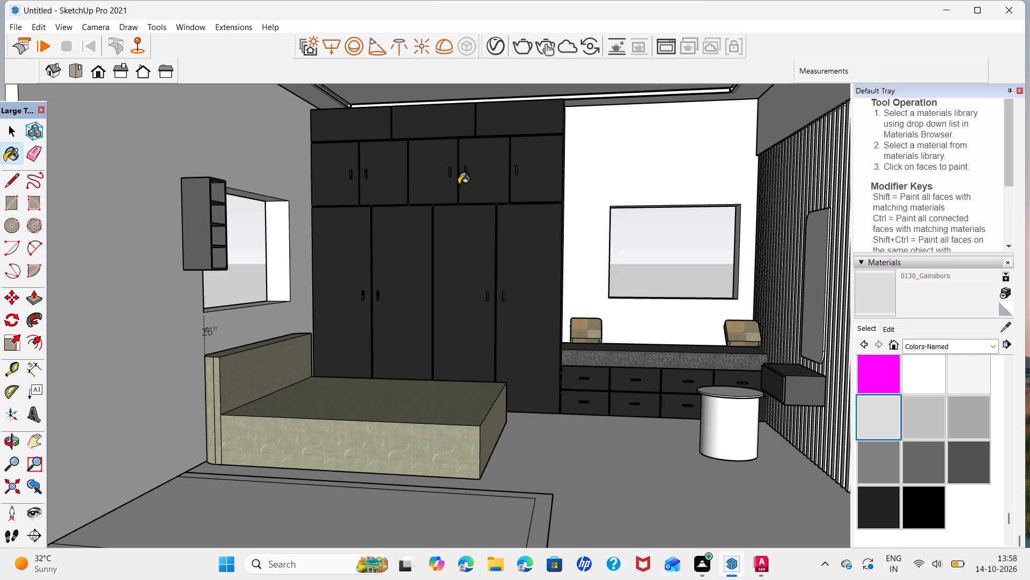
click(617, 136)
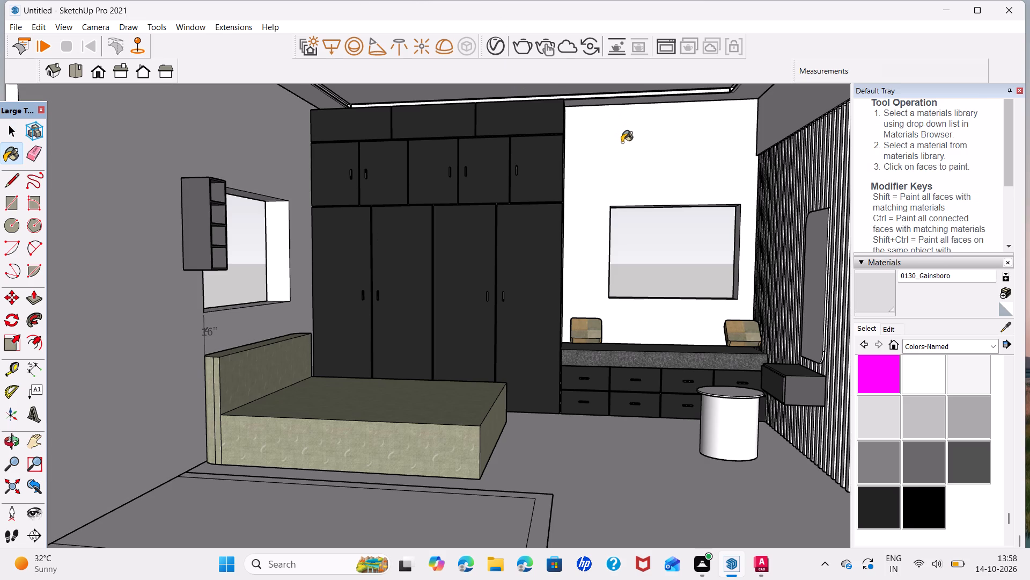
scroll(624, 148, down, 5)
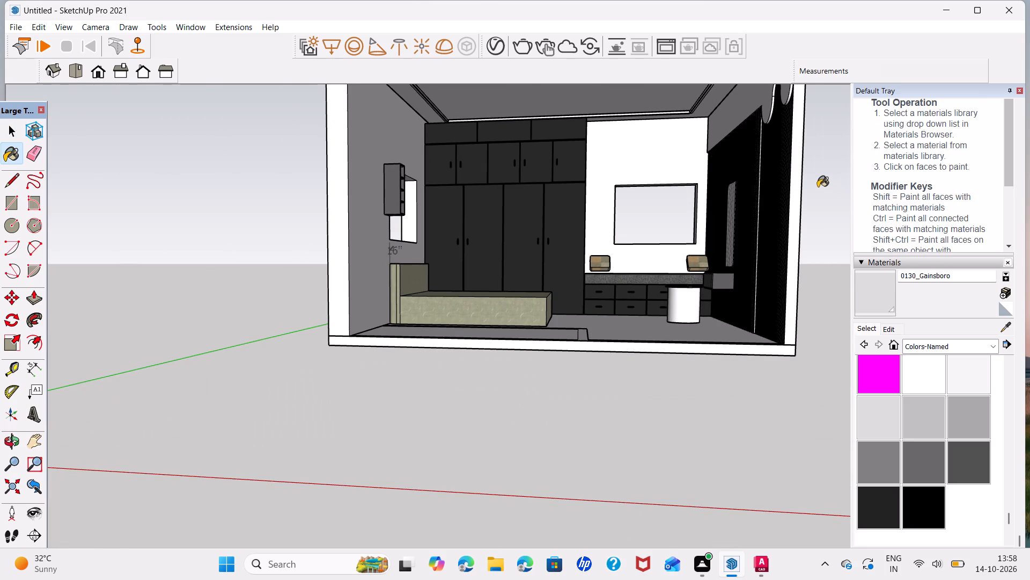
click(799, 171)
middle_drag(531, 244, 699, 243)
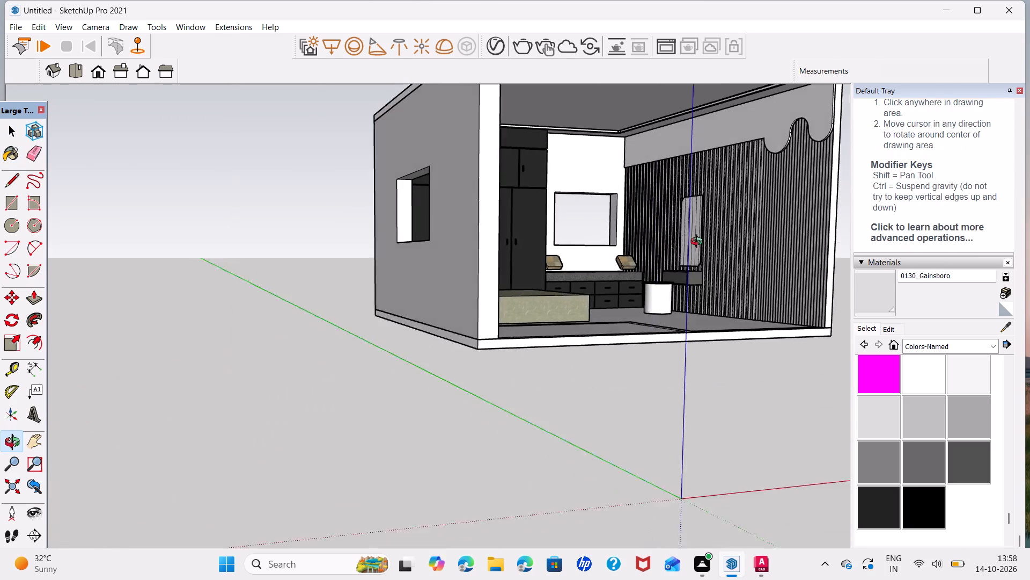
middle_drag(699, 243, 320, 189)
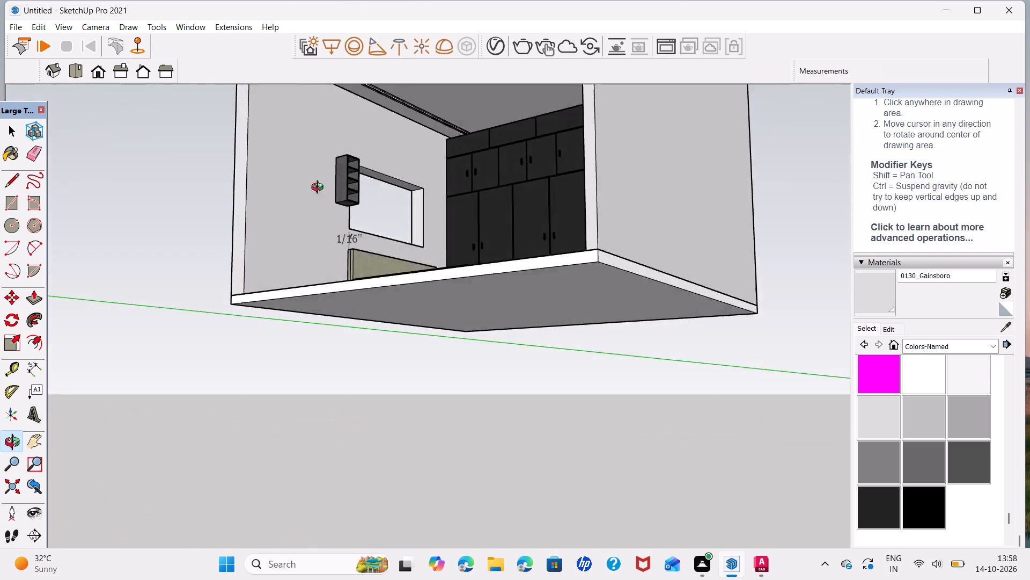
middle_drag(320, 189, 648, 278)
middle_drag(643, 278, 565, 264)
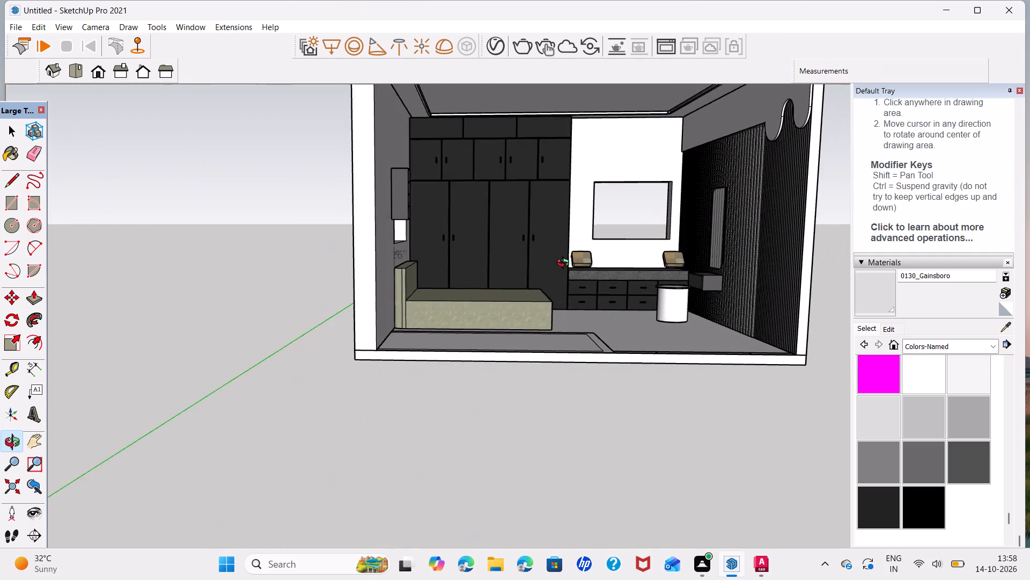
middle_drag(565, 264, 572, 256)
Paint the room's walls with 0132_LightGray.
scroll(571, 256, up, 1)
click(960, 411)
click(613, 142)
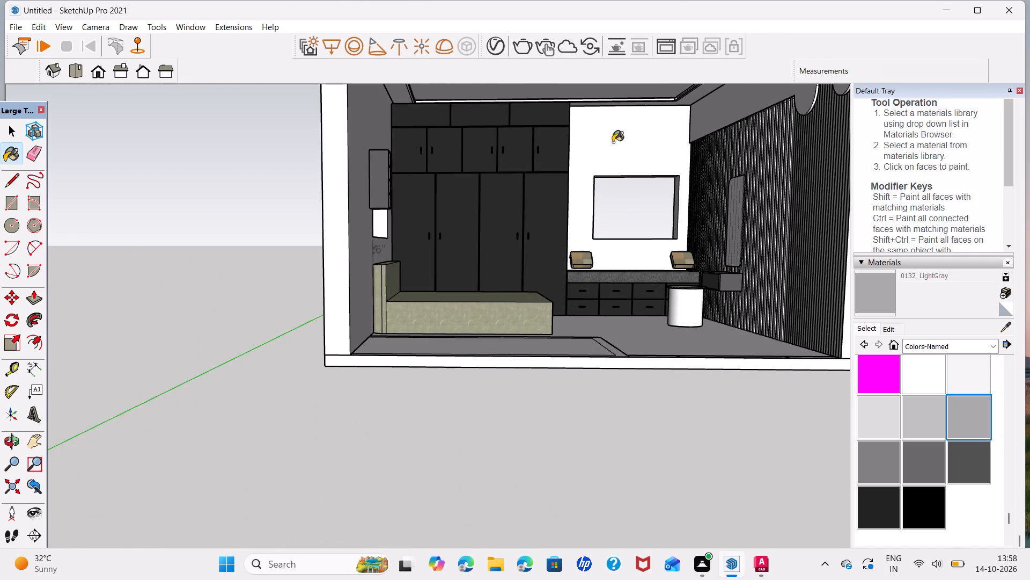
scroll(533, 219, down, 4)
key(space)
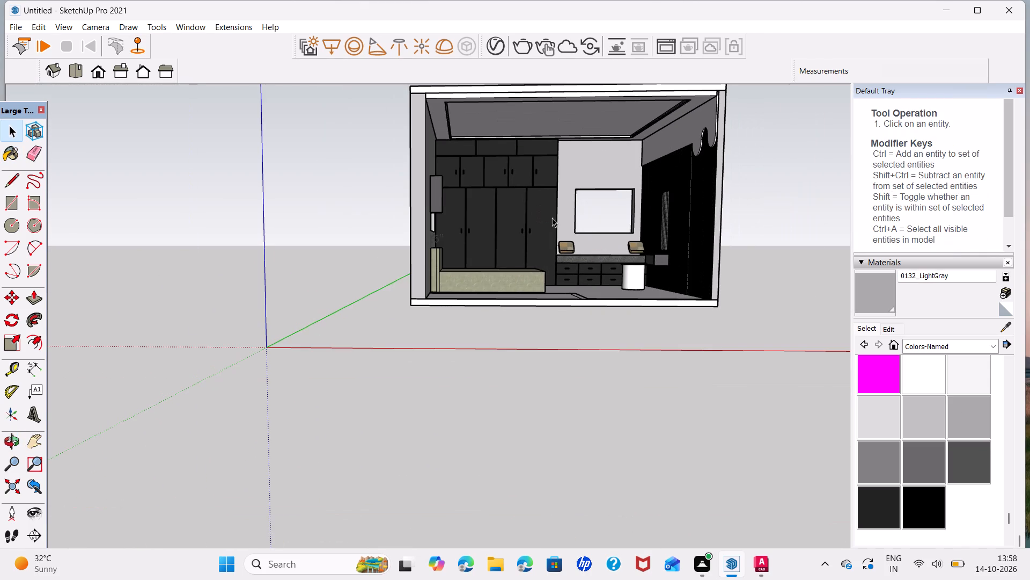
Paint the round stool's body and seat top with 0136_Charcoal.
middle_drag(556, 204, 407, 253)
scroll(421, 327, up, 5)
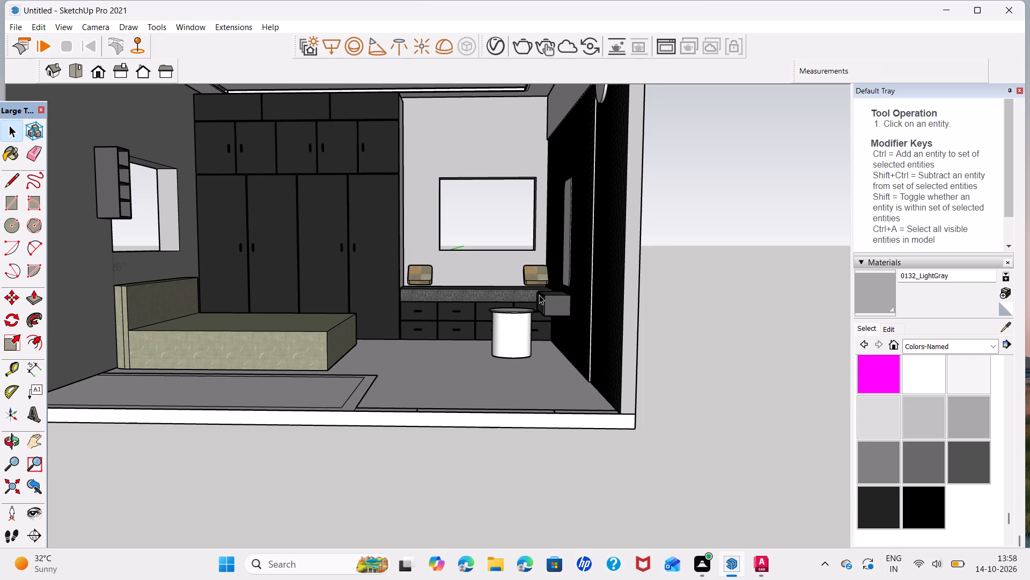
scroll(512, 343, up, 6)
middle_drag(510, 329, 516, 335)
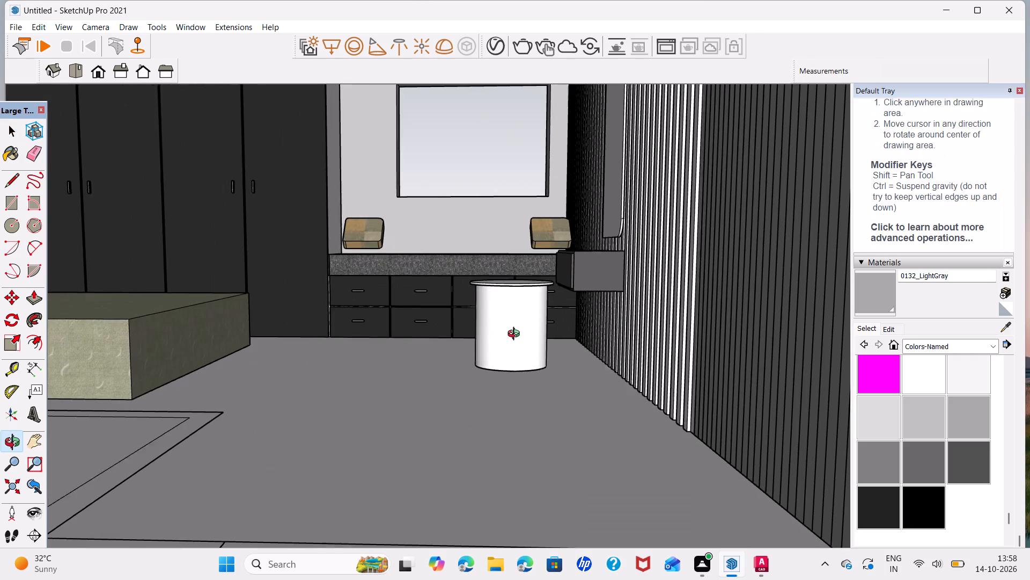
middle_drag(516, 335, 642, 383)
click(873, 514)
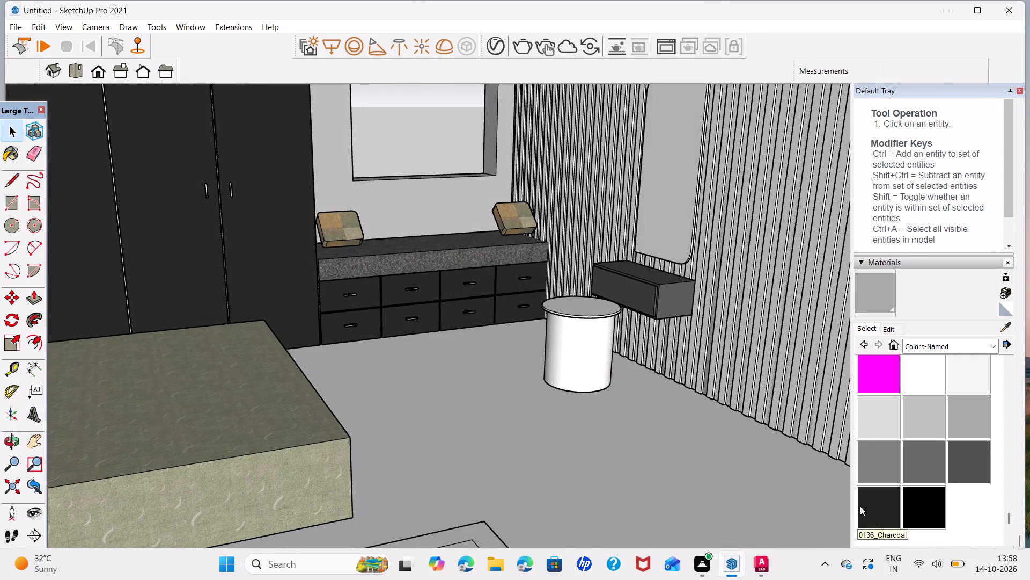
click(573, 339)
click(579, 311)
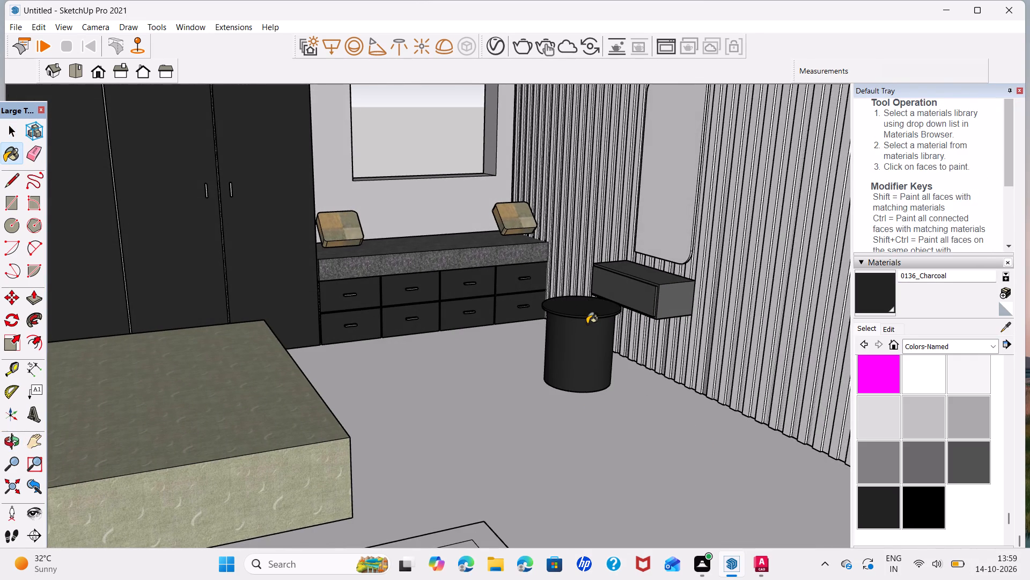
key(space)
Paint the fluted panelling on the mirror wall with 0134_DimGray.
scroll(631, 284, down, 7)
middle_drag(634, 300, 465, 258)
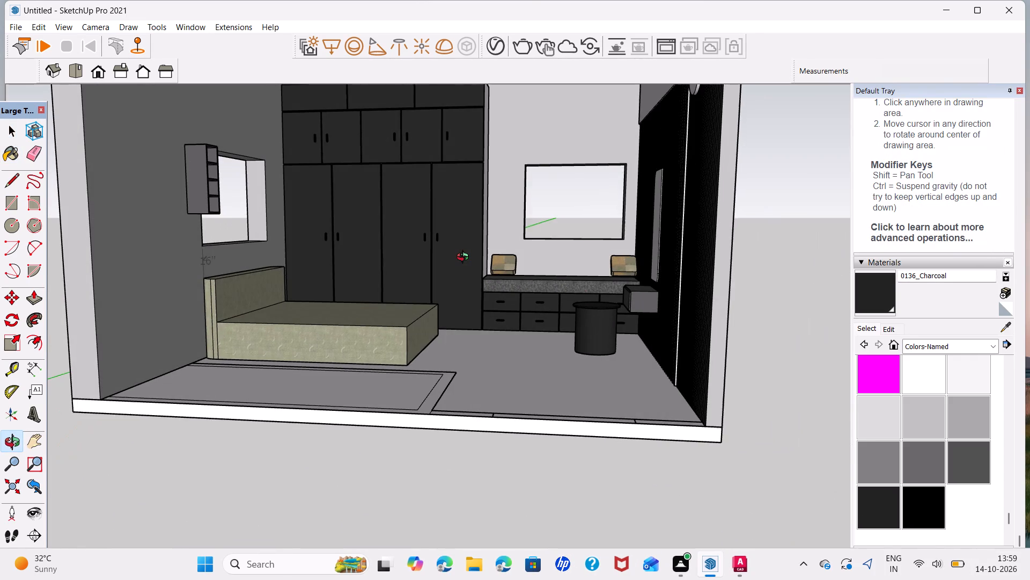
middle_drag(465, 258, 557, 289)
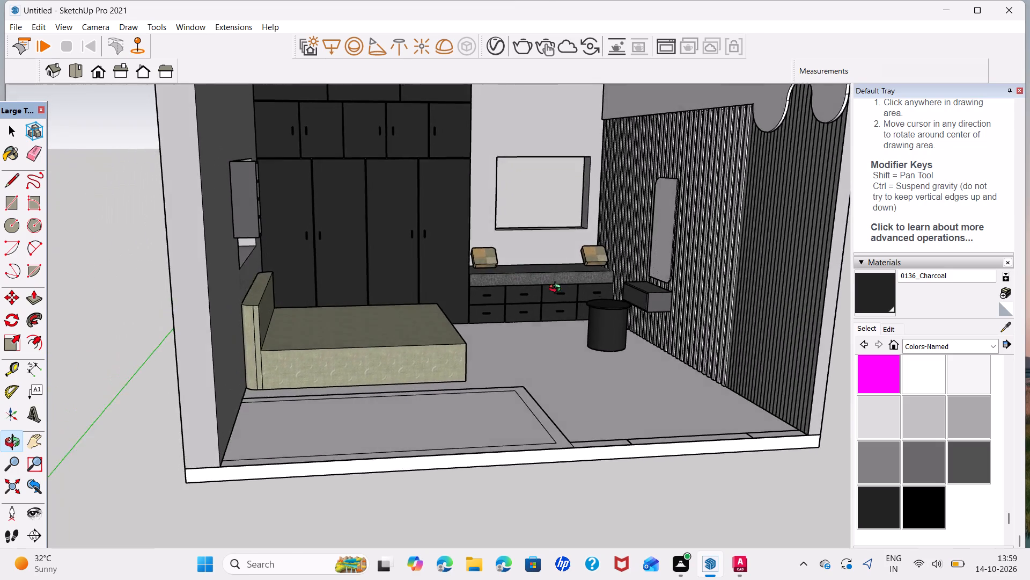
middle_drag(557, 289, 705, 301)
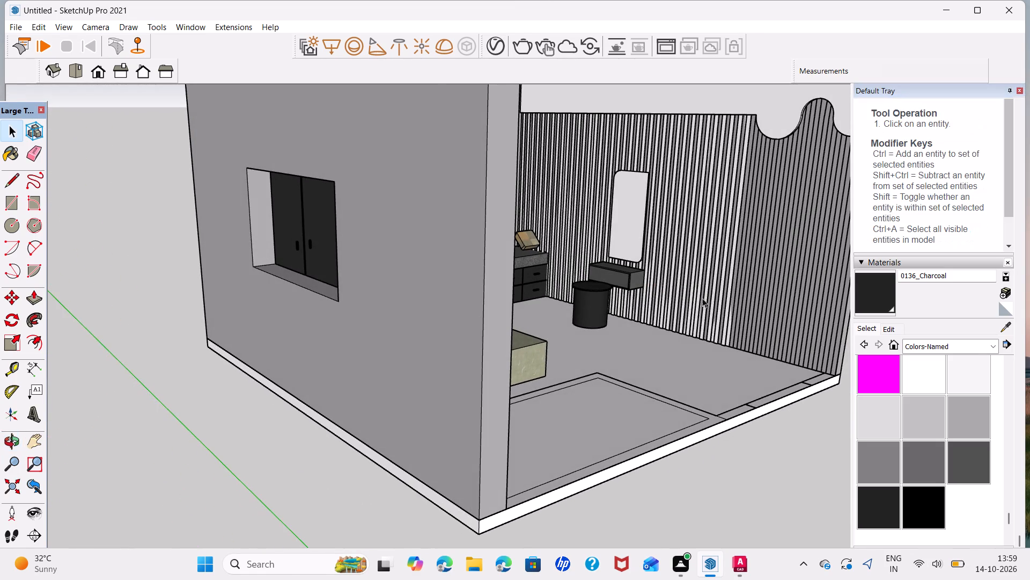
scroll(699, 293, up, 1)
middle_drag(693, 282, 488, 301)
scroll(525, 324, up, 7)
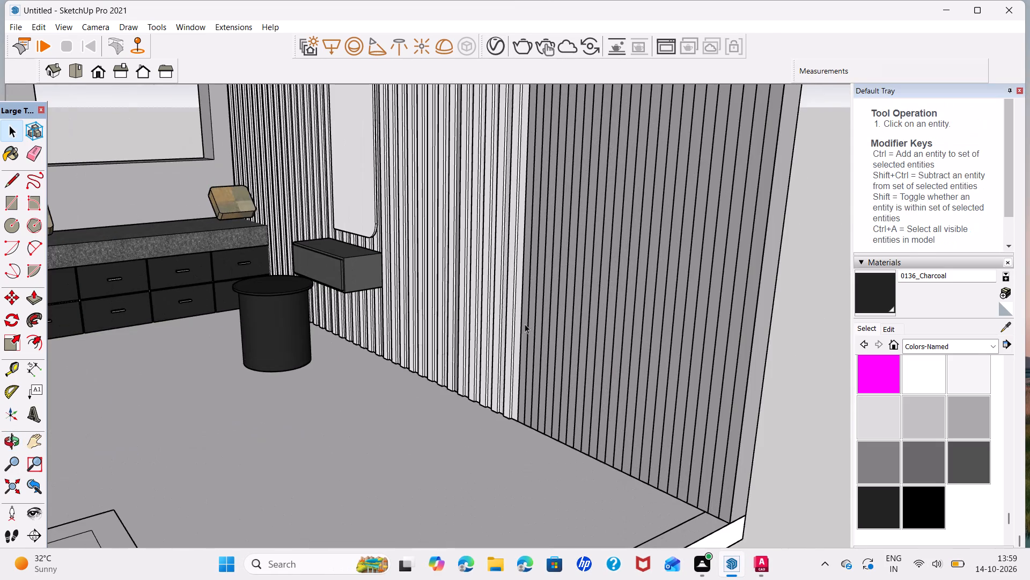
middle_drag(470, 272, 446, 379)
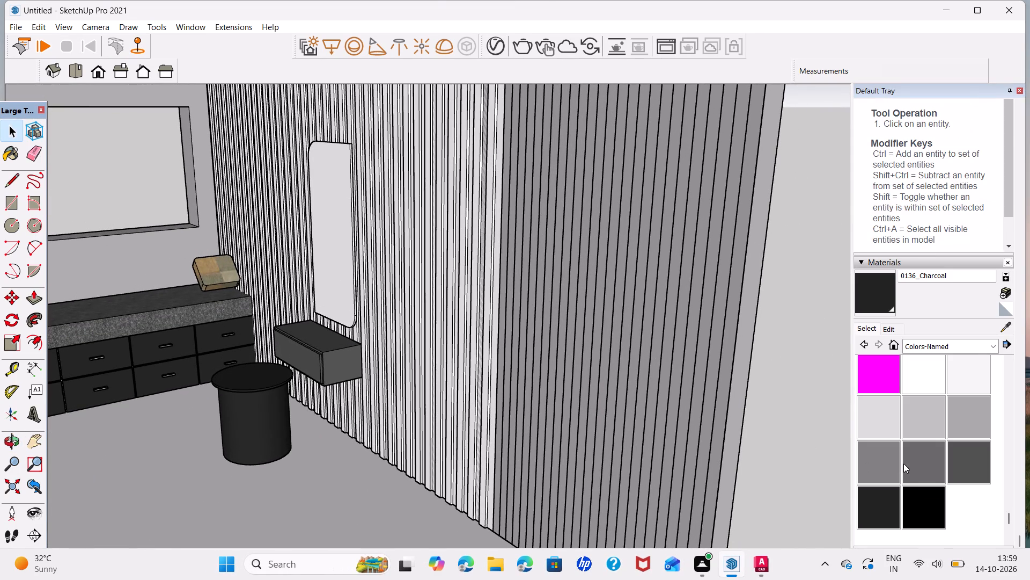
click(921, 462)
scroll(479, 428, up, 7)
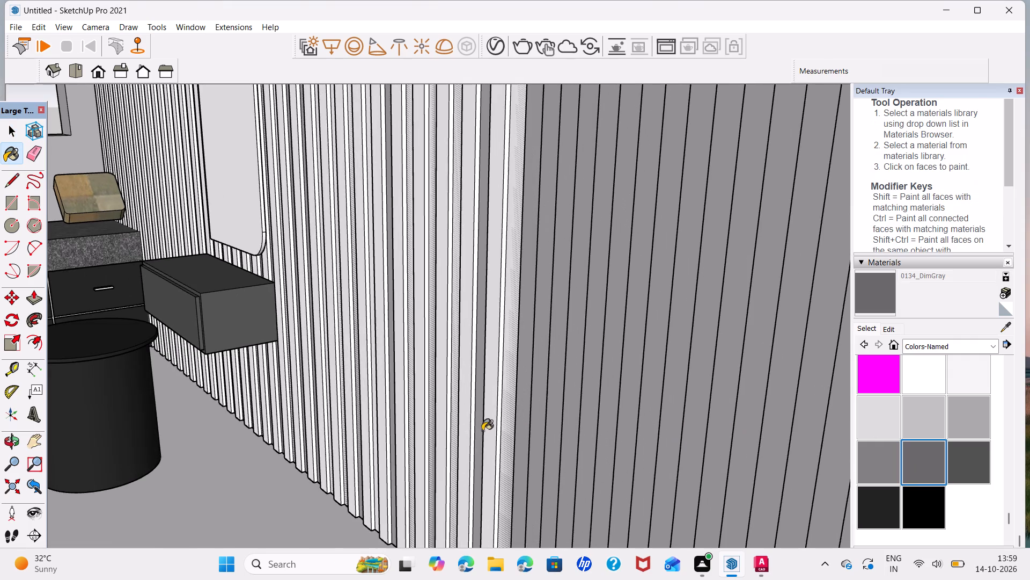
click(488, 434)
Paint the wavy-edged panel above the fluted panelling with 0133_Gray.
scroll(494, 343, down, 15)
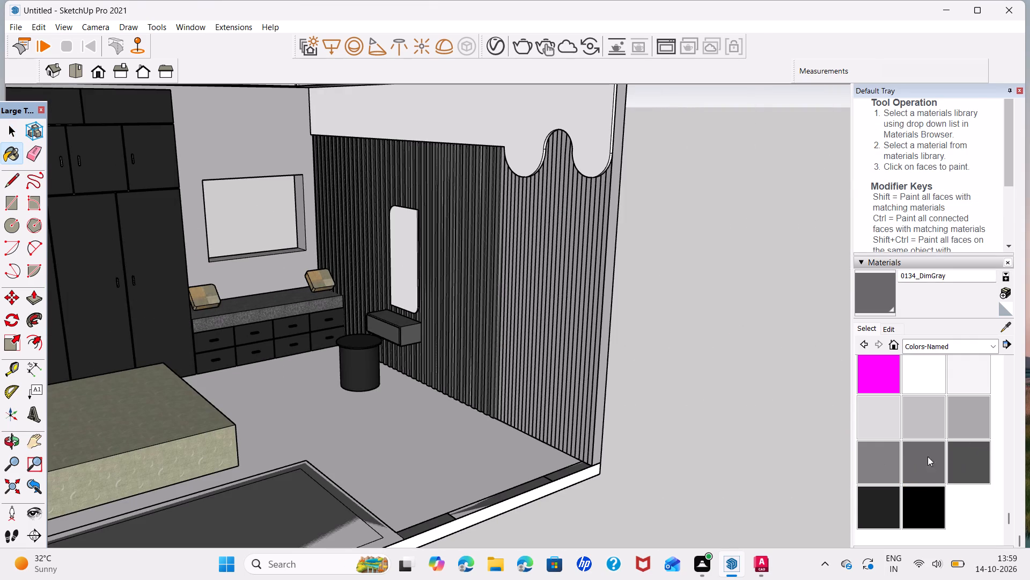
click(867, 465)
click(514, 103)
scroll(615, 250, down, 5)
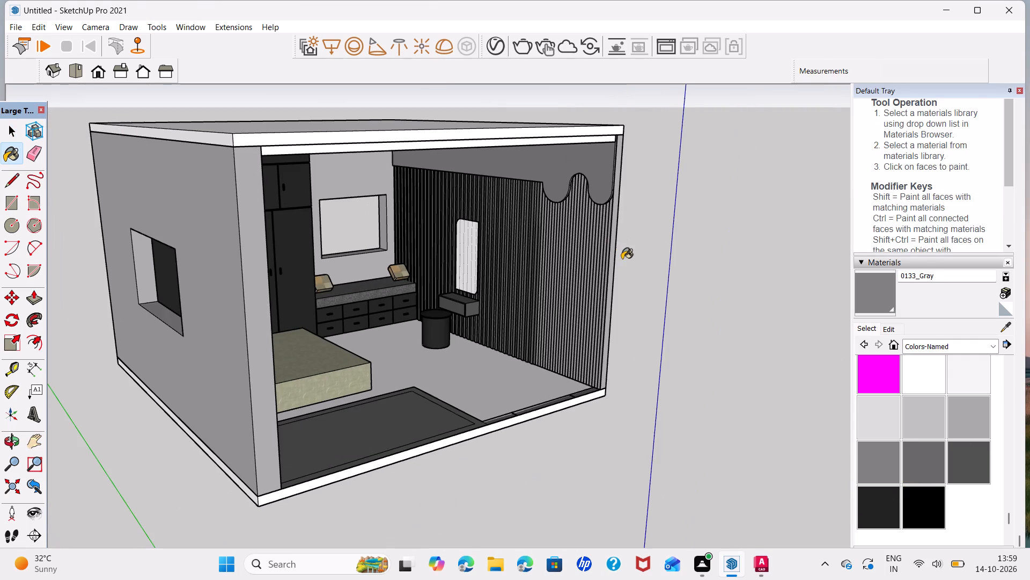
key(space)
Examine the painted bedroom from several angles, including the ceiling, walls and furniture.
scroll(407, 351, up, 3)
middle_drag(429, 377, 410, 379)
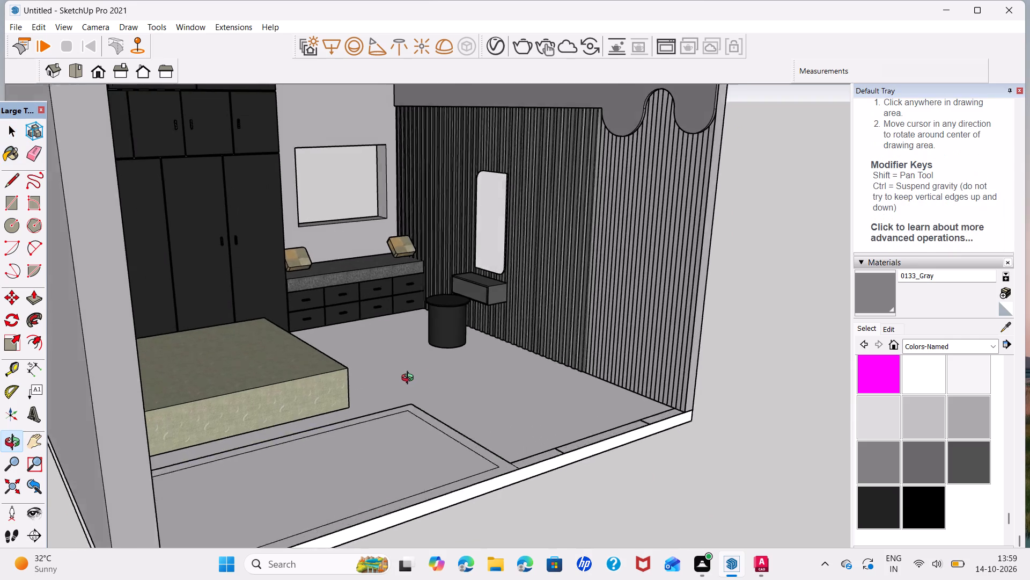
middle_drag(410, 379, 259, 352)
scroll(259, 352, down, 5)
middle_drag(301, 295, 341, 224)
scroll(244, 276, up, 2)
middle_drag(302, 264, 408, 367)
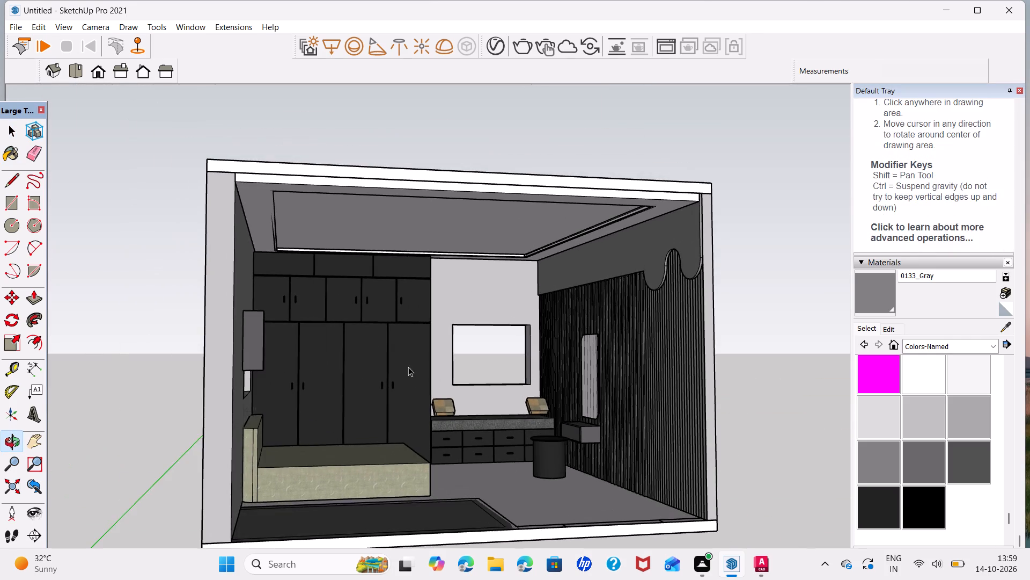
middle_drag(423, 393, 364, 379)
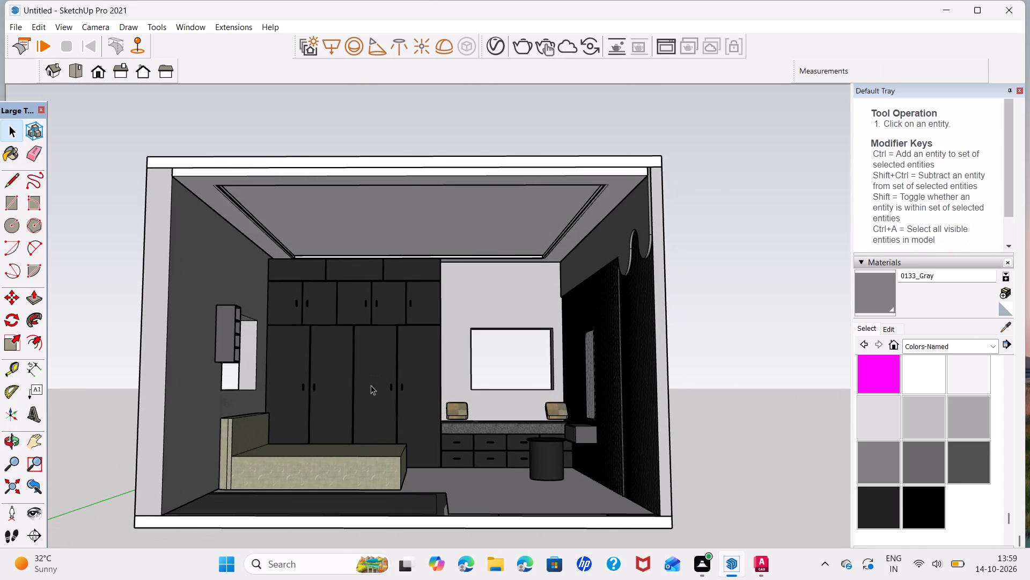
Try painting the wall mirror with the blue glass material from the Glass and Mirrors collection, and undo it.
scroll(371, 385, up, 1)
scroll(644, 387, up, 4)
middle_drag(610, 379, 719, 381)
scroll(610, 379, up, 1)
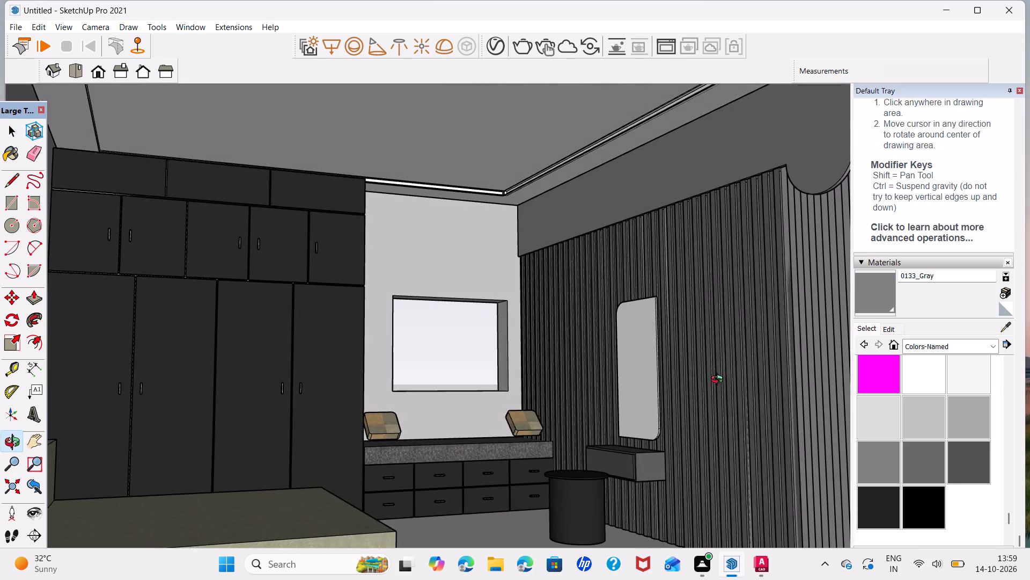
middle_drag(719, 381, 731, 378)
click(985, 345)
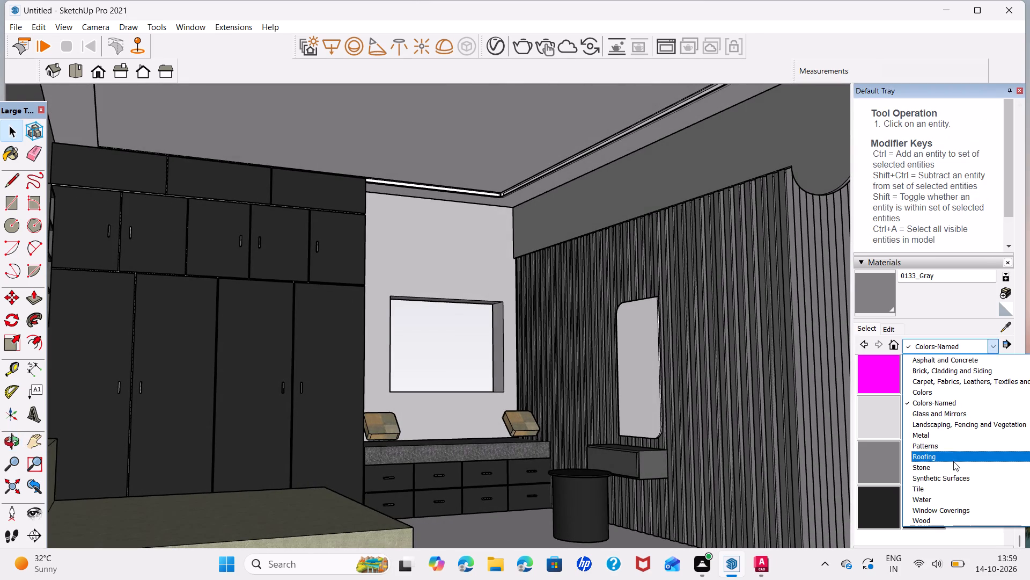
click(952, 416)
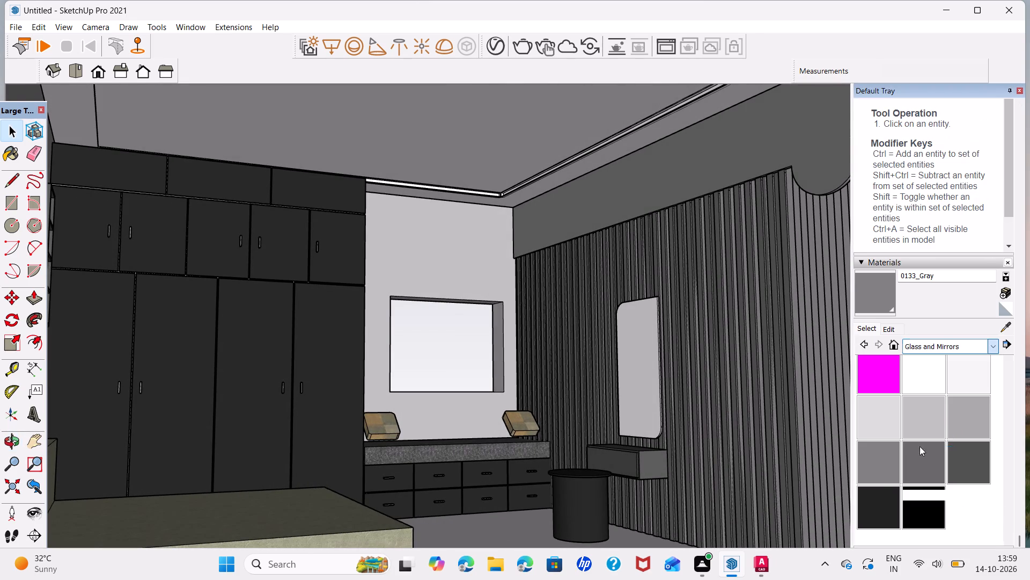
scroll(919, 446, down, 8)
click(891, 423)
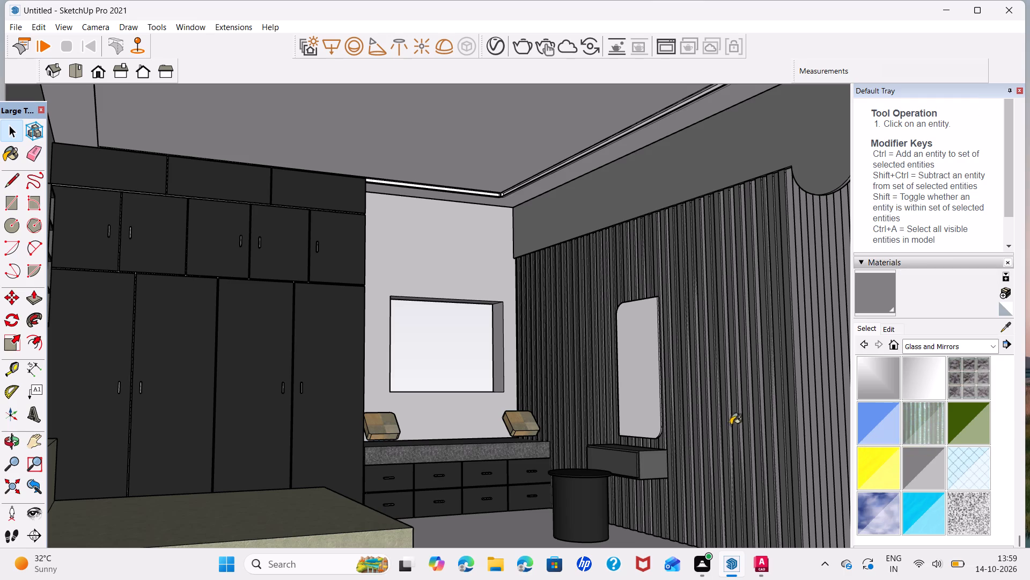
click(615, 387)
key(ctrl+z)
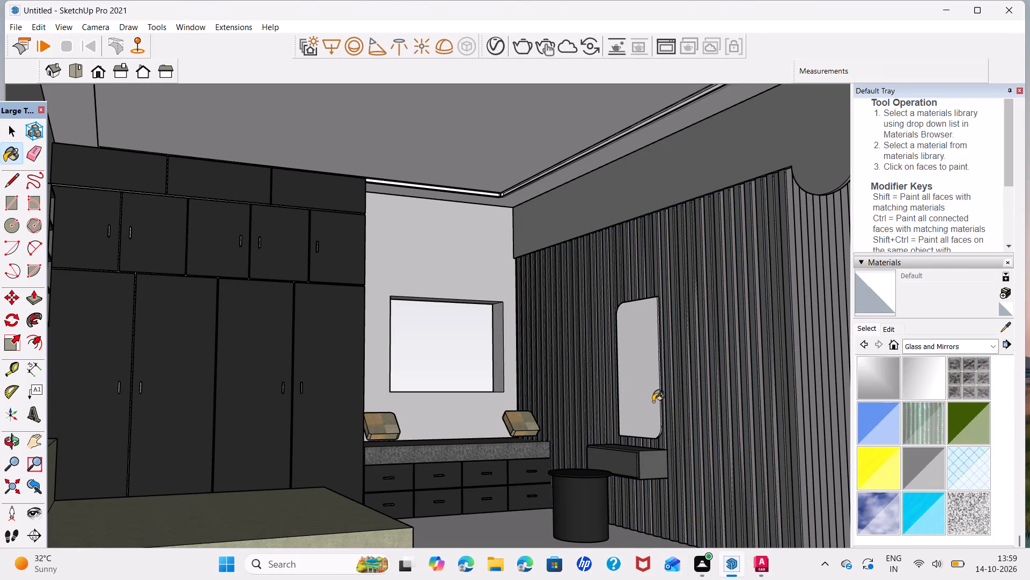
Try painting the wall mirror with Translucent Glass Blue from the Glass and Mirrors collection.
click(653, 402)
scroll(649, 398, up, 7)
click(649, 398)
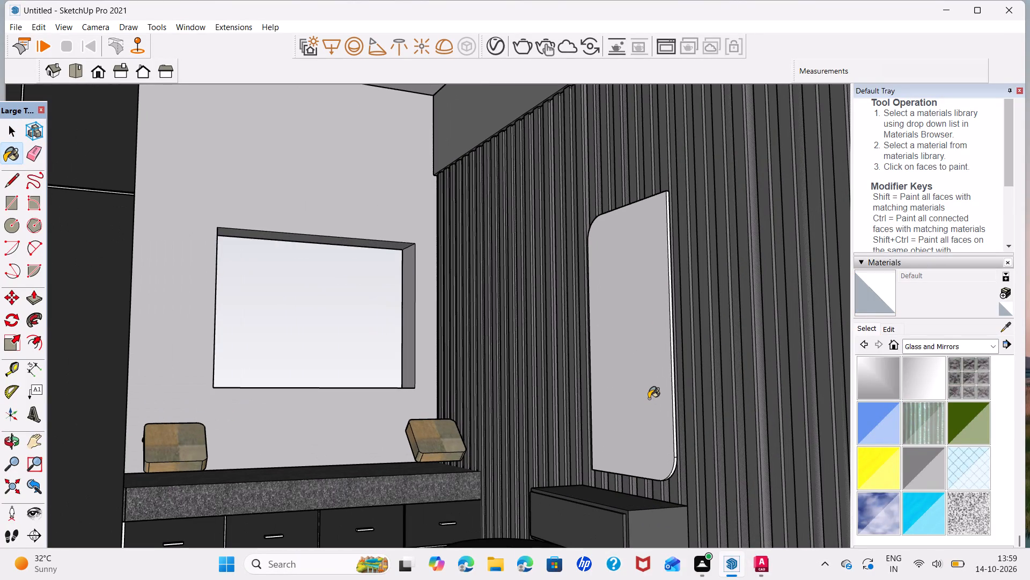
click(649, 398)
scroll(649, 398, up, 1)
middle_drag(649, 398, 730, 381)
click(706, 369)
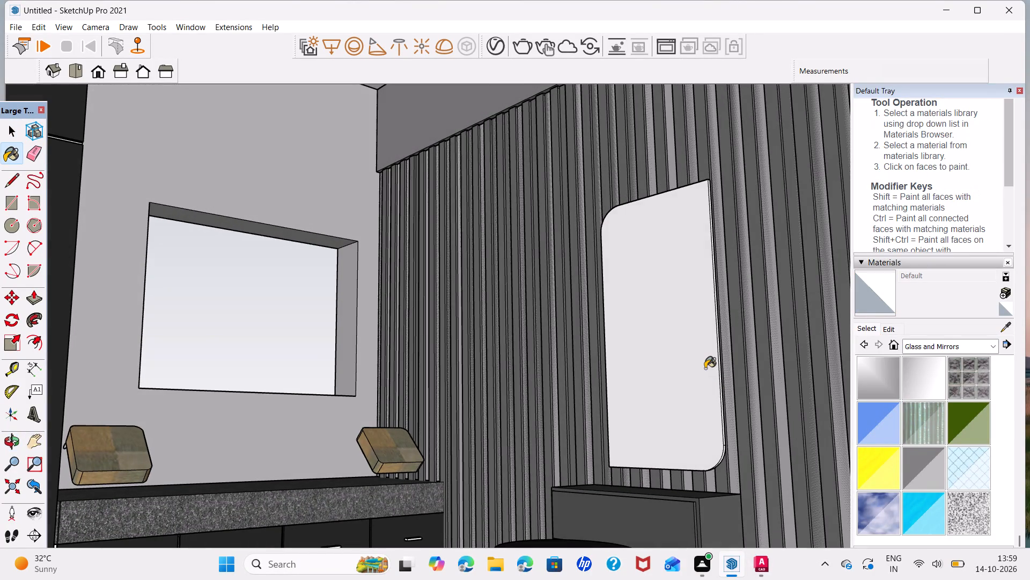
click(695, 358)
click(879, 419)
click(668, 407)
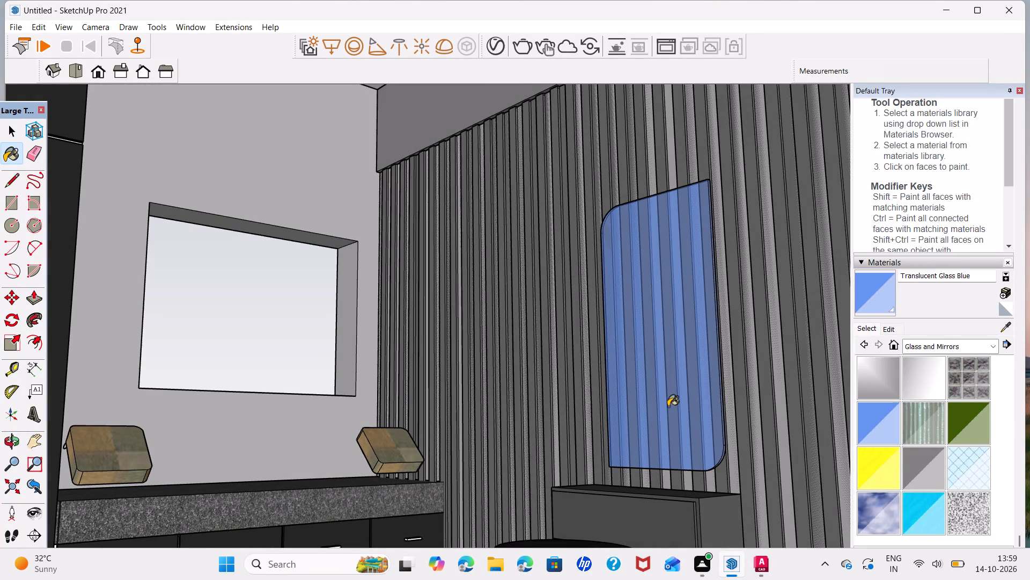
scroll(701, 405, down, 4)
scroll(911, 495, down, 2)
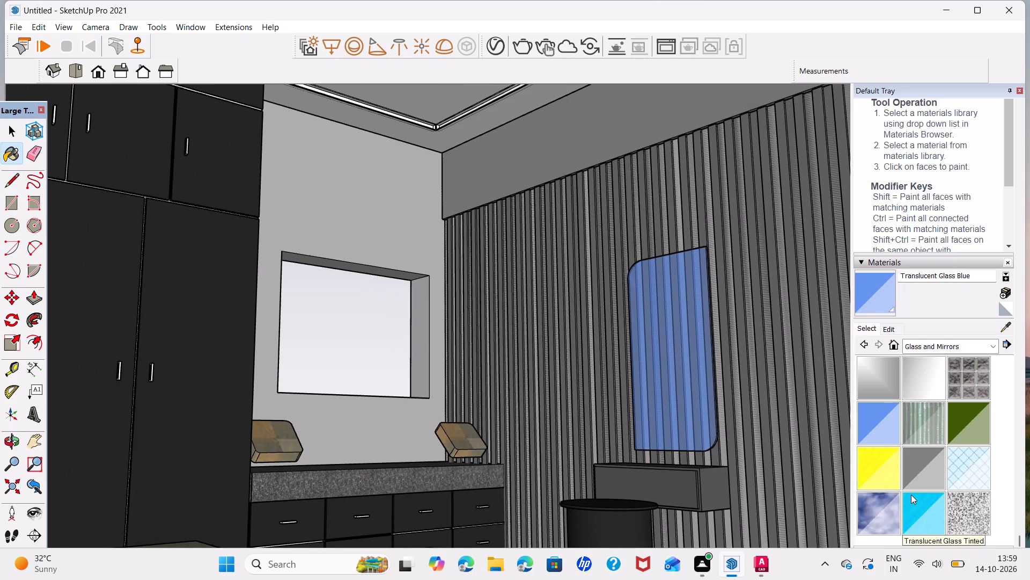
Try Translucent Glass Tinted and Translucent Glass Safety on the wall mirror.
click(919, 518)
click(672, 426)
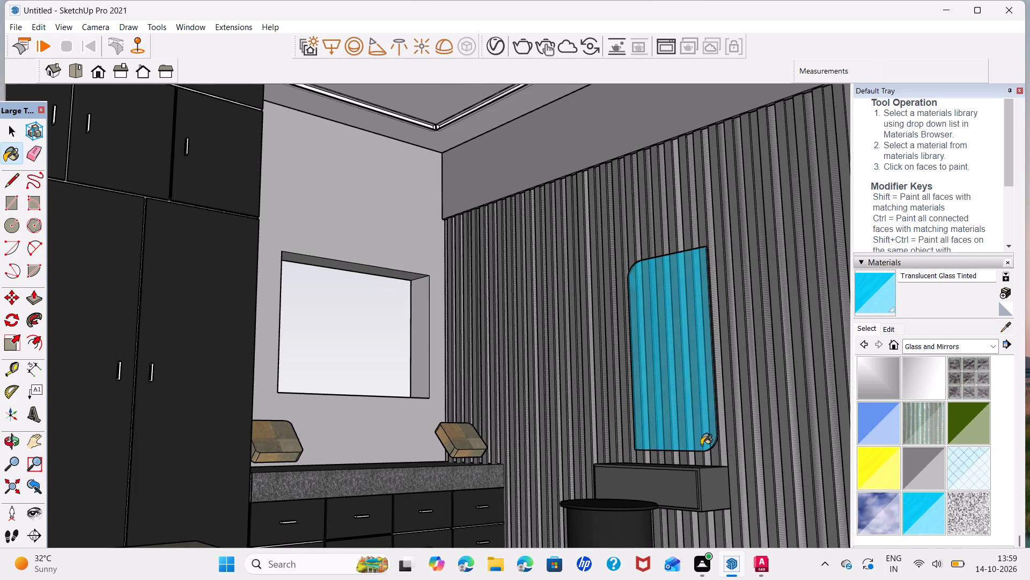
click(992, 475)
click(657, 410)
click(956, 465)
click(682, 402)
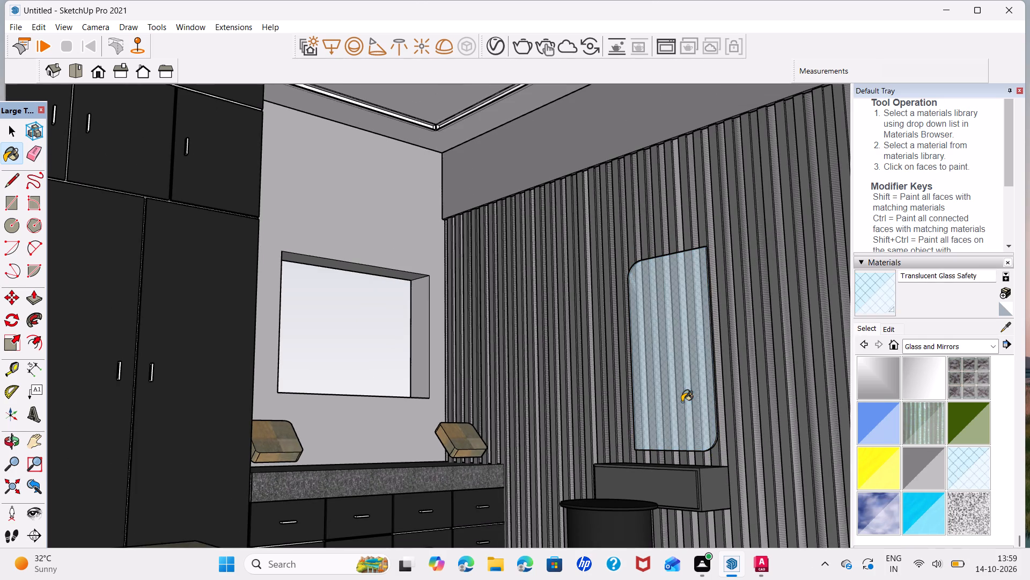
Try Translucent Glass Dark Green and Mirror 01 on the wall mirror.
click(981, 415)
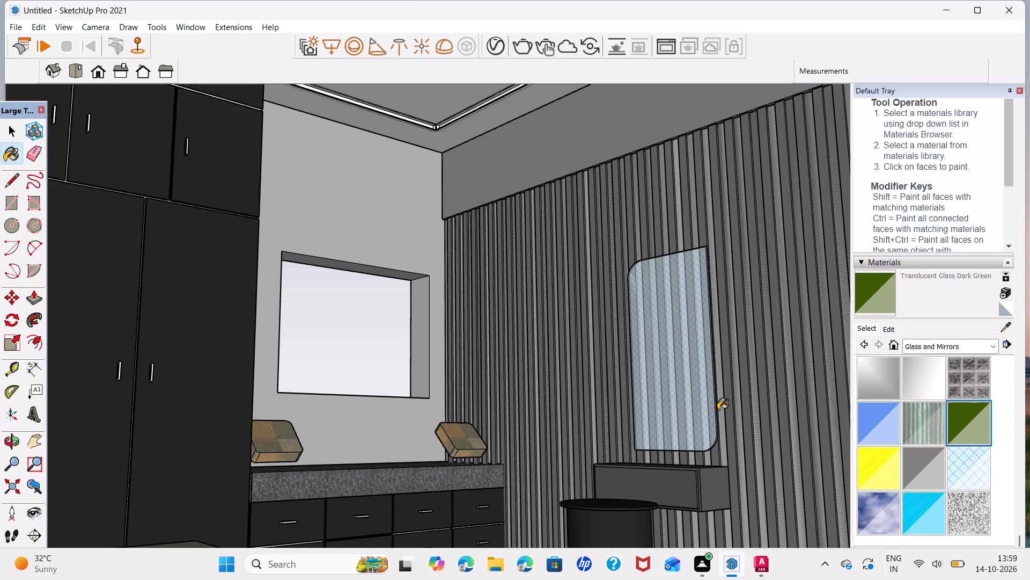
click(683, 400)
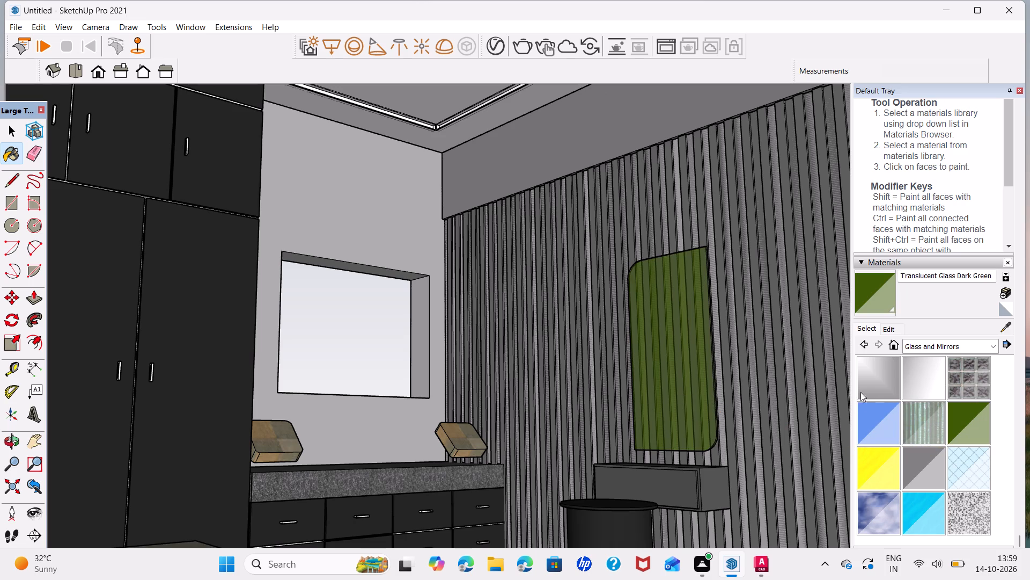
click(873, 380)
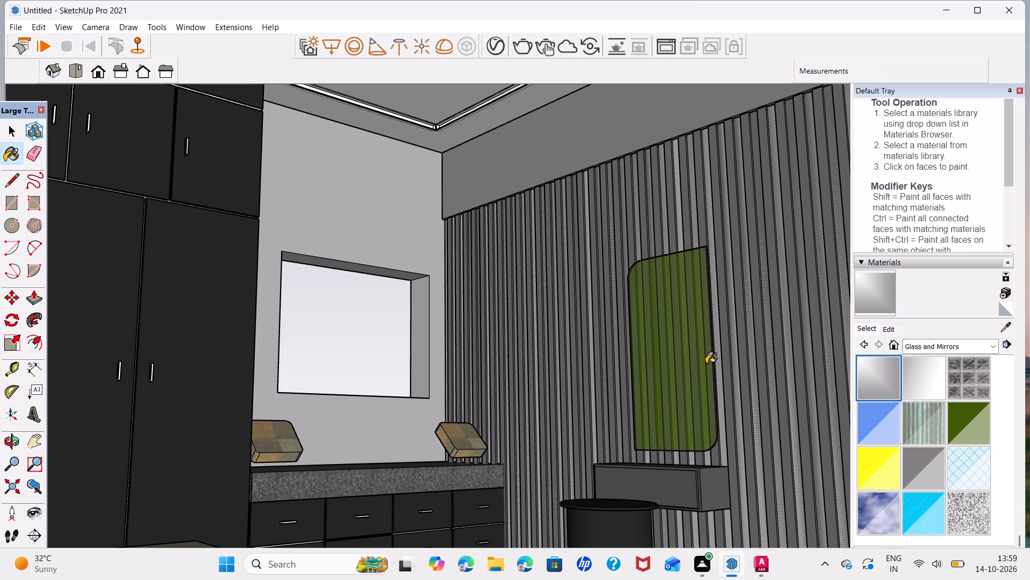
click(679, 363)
Paint the wall mirror above the dressing ledge with the Mirror 02 material.
click(925, 380)
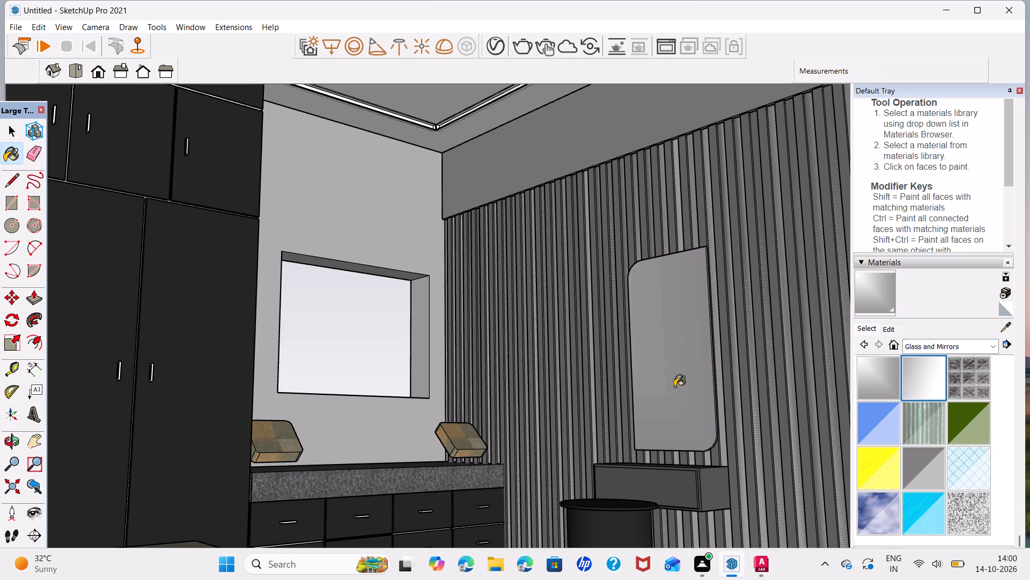
click(666, 387)
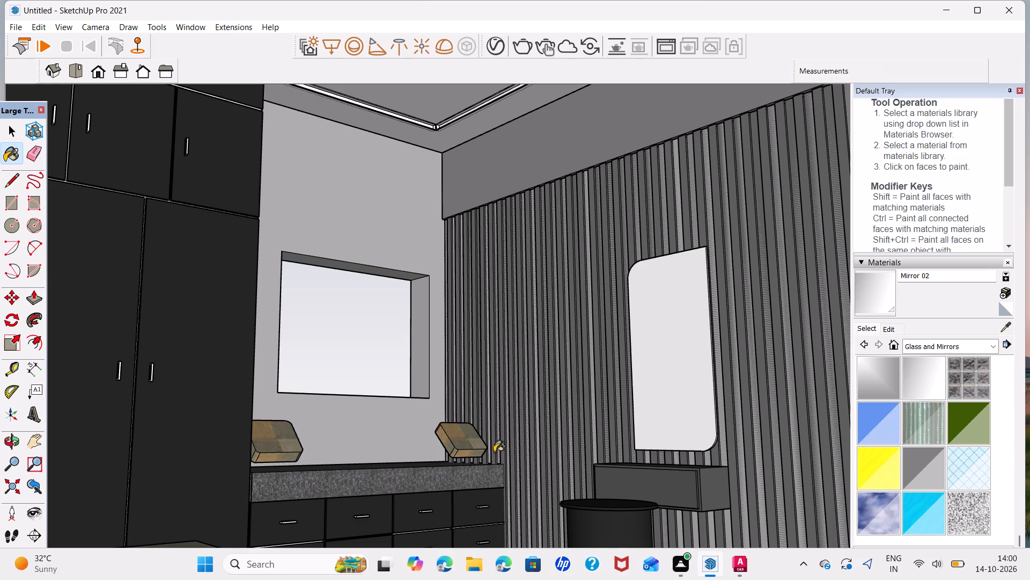
key(space)
Examine the bedroom from outside and from below, focusing on the ceiling and its recessed border.
scroll(416, 375, down, 8)
middle_drag(525, 398, 341, 480)
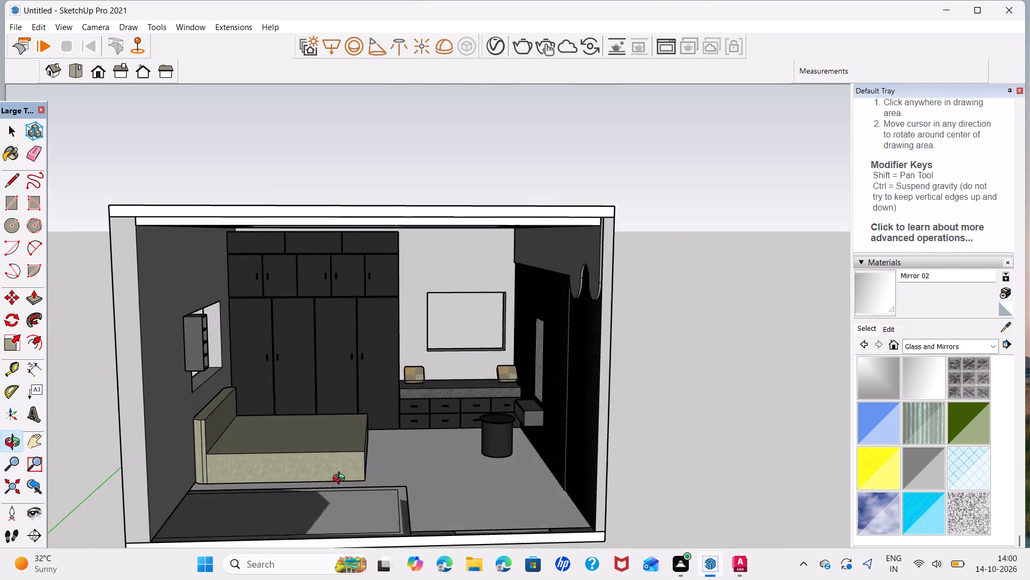
middle_drag(341, 480, 334, 472)
scroll(413, 467, down, 2)
middle_drag(455, 461, 446, 501)
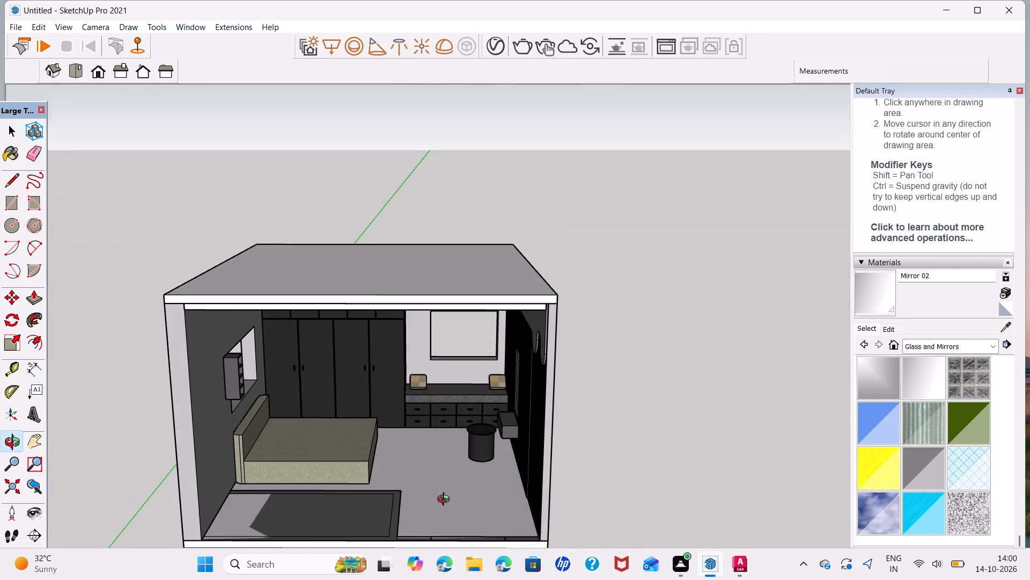
middle_drag(446, 501, 451, 373)
scroll(416, 358, up, 2)
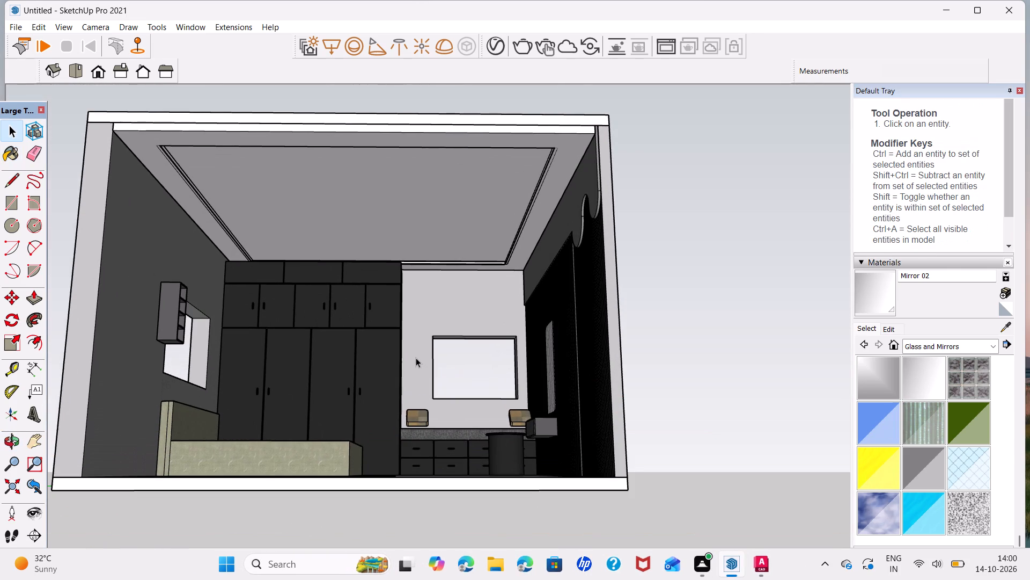
shift+middle_drag(416, 358, 426, 393)
scroll(404, 275, up, 1)
middle_drag(404, 275, 405, 270)
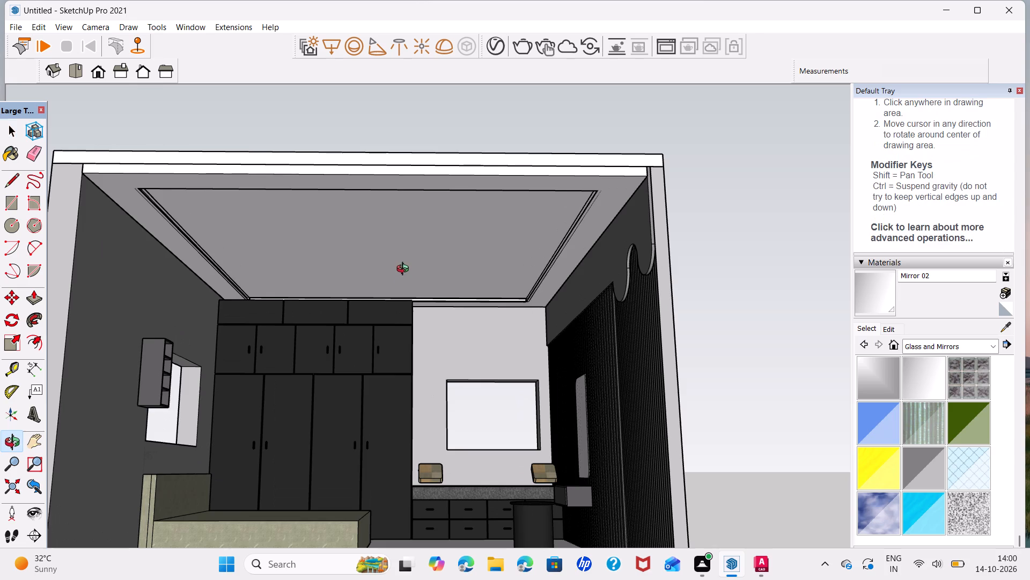
middle_drag(405, 270, 413, 191)
middle_drag(332, 262, 301, 255)
middle_drag(293, 292, 300, 296)
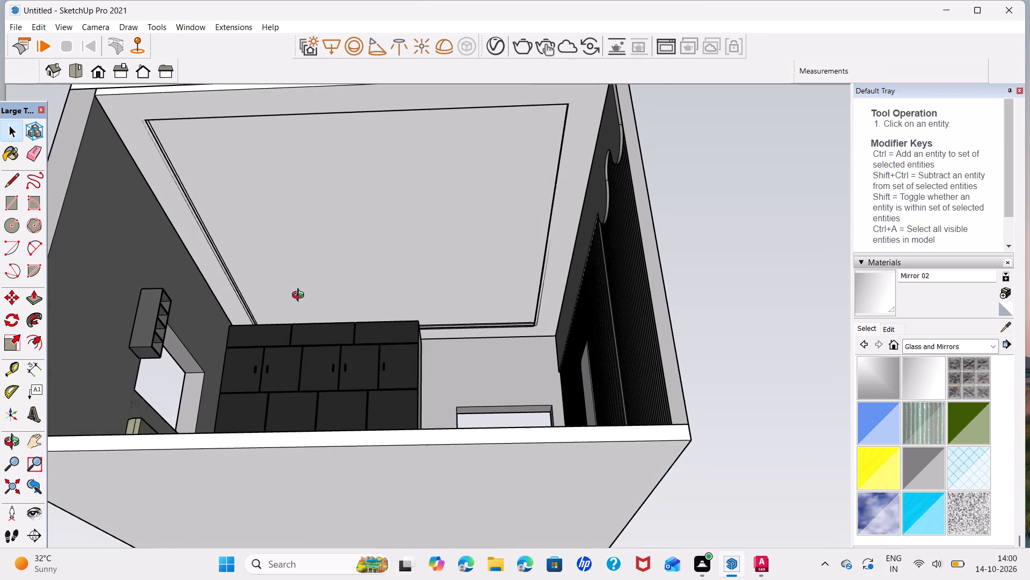
middle_drag(300, 296, 317, 356)
shift+scroll(317, 356, up, 1)
middle_drag(422, 385, 433, 366)
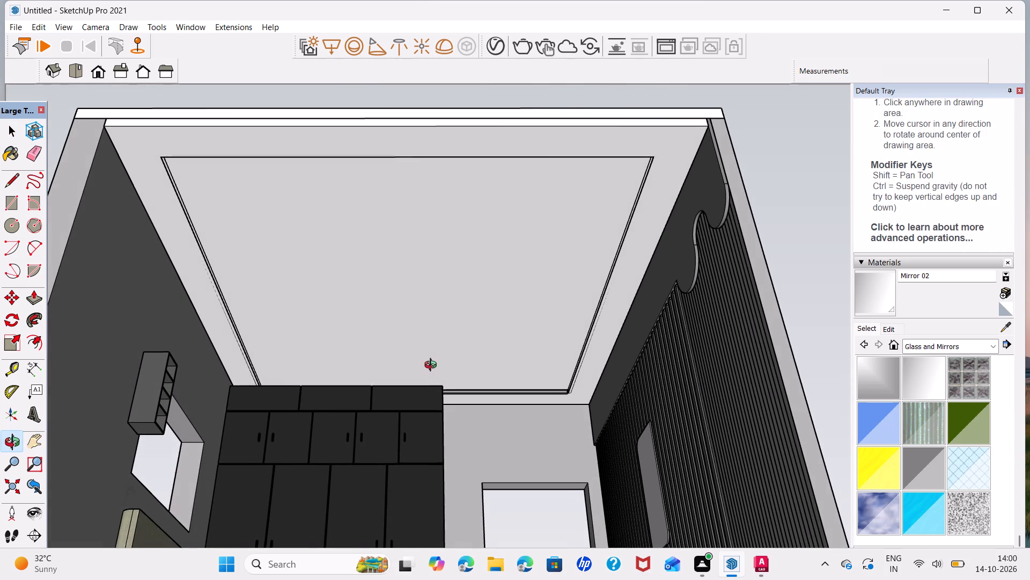
middle_drag(433, 366, 432, 365)
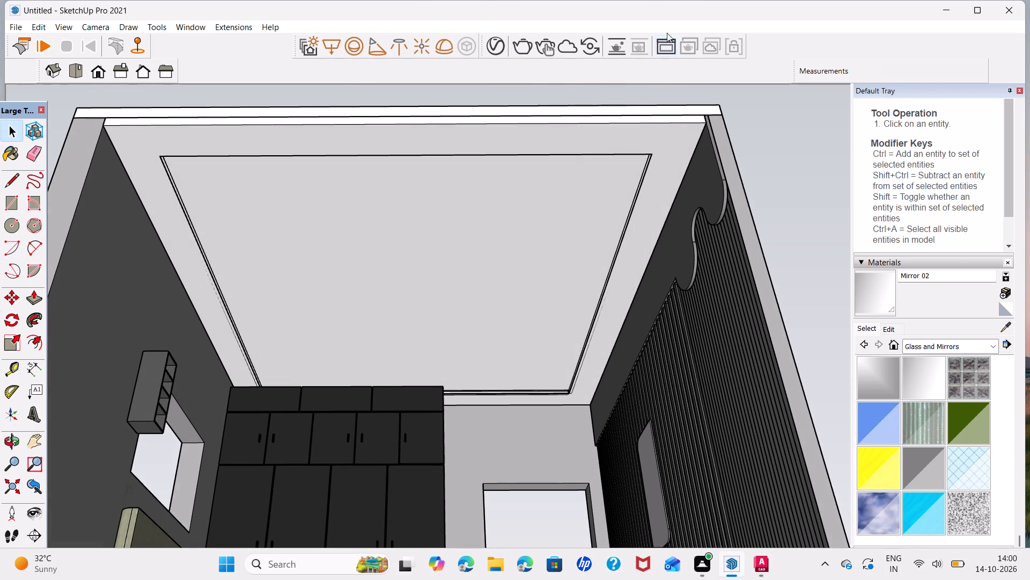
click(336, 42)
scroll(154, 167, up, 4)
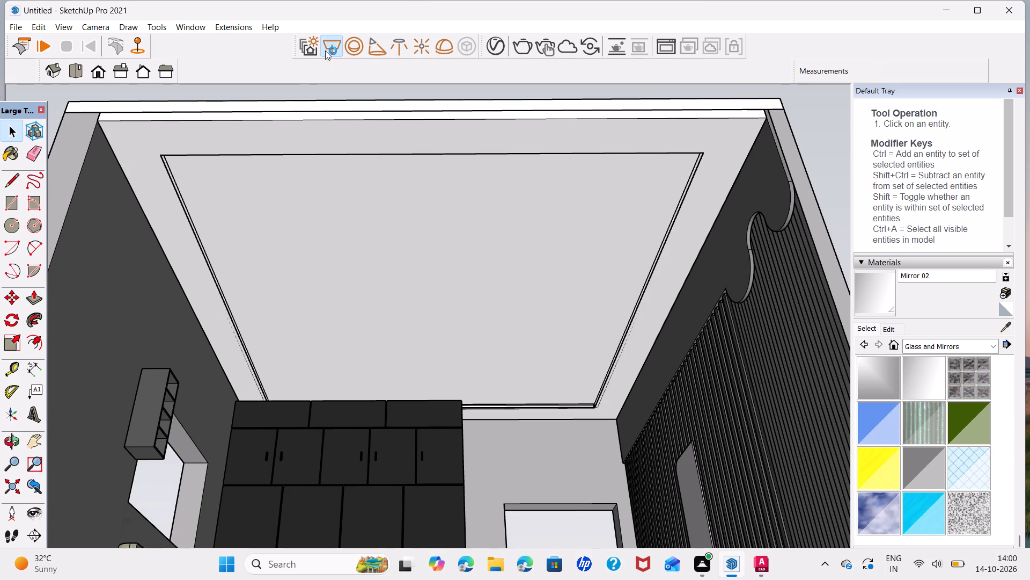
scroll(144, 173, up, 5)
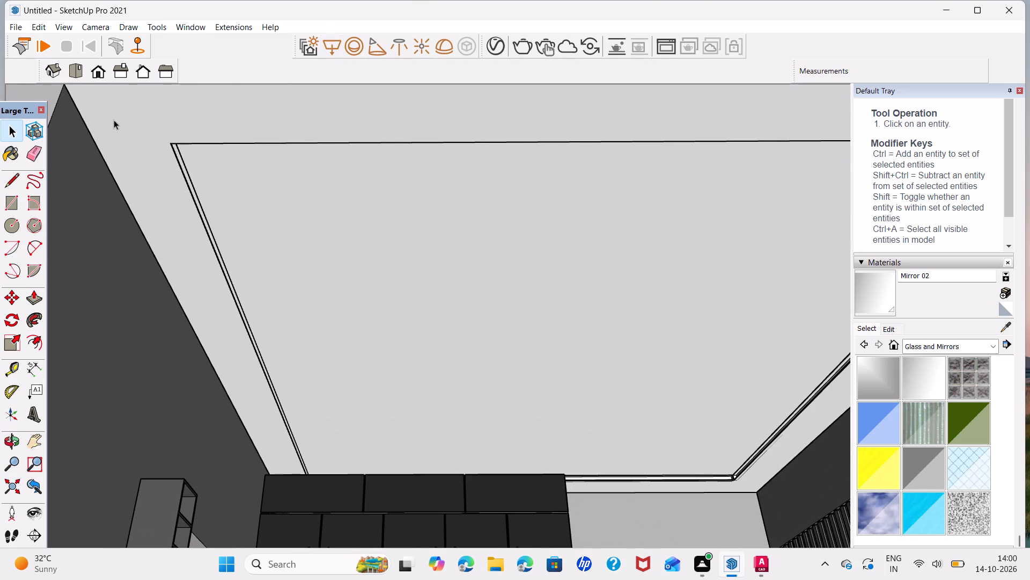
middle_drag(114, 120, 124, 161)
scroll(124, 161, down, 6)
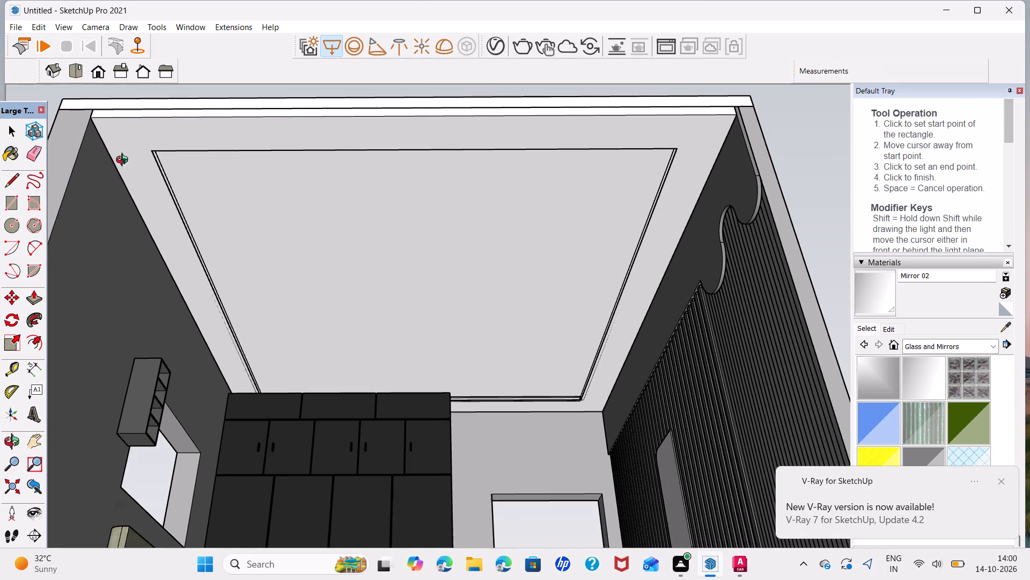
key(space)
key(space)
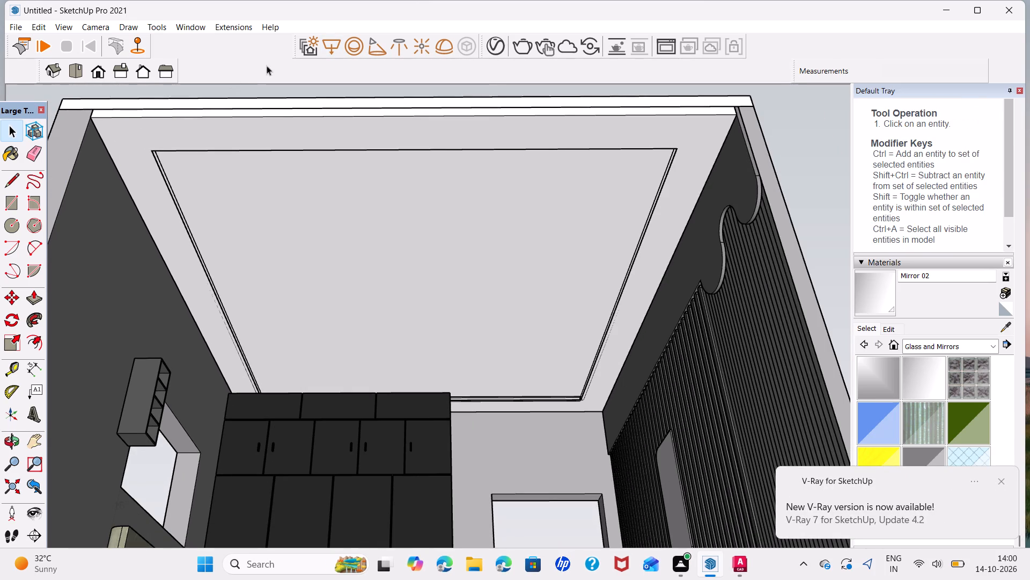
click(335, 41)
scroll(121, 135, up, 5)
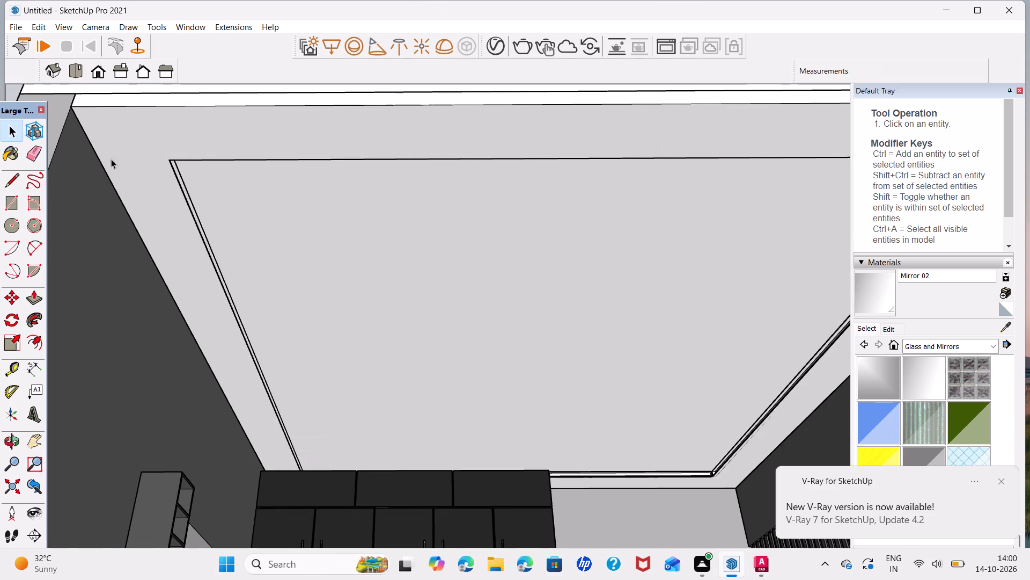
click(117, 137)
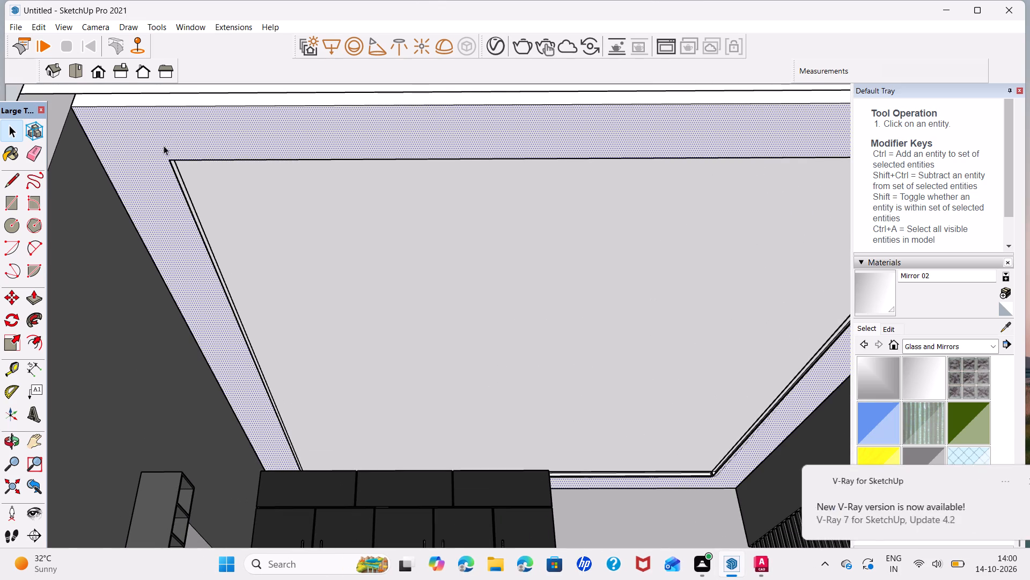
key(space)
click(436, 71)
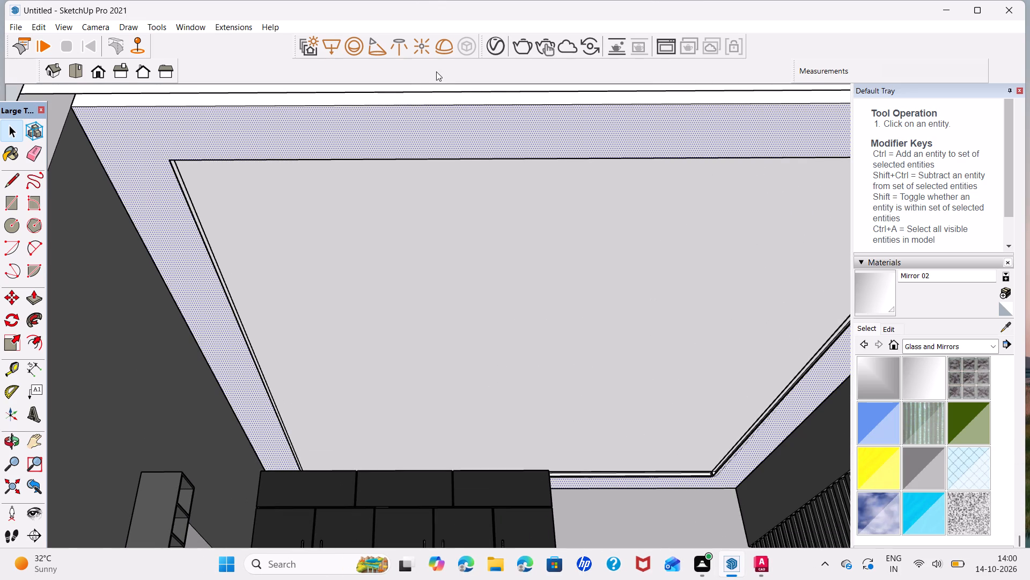
Select all connected ceiling geometry, including the recessed border, and make it a group.
triple_click(442, 122)
right_click(442, 122)
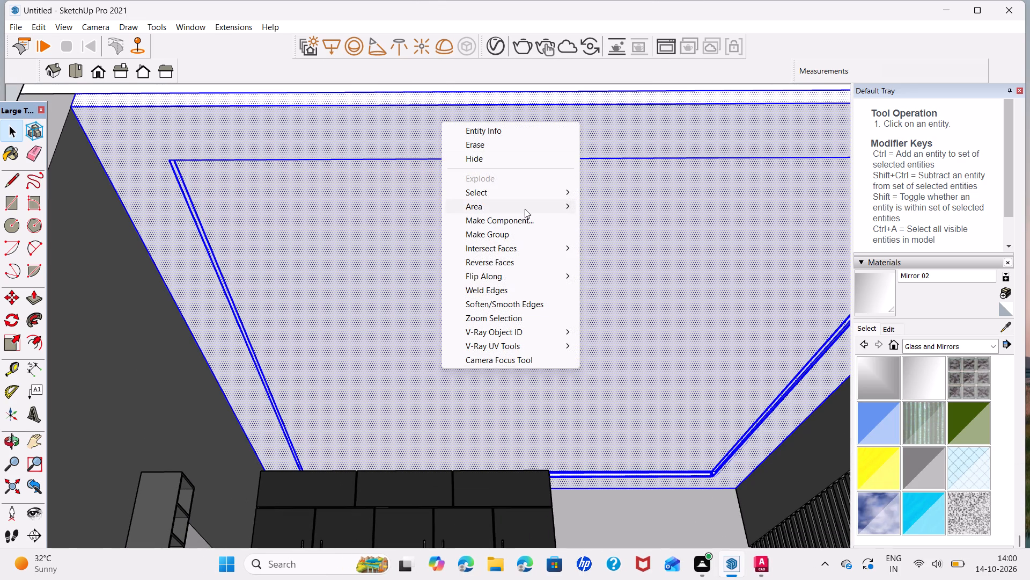
click(525, 240)
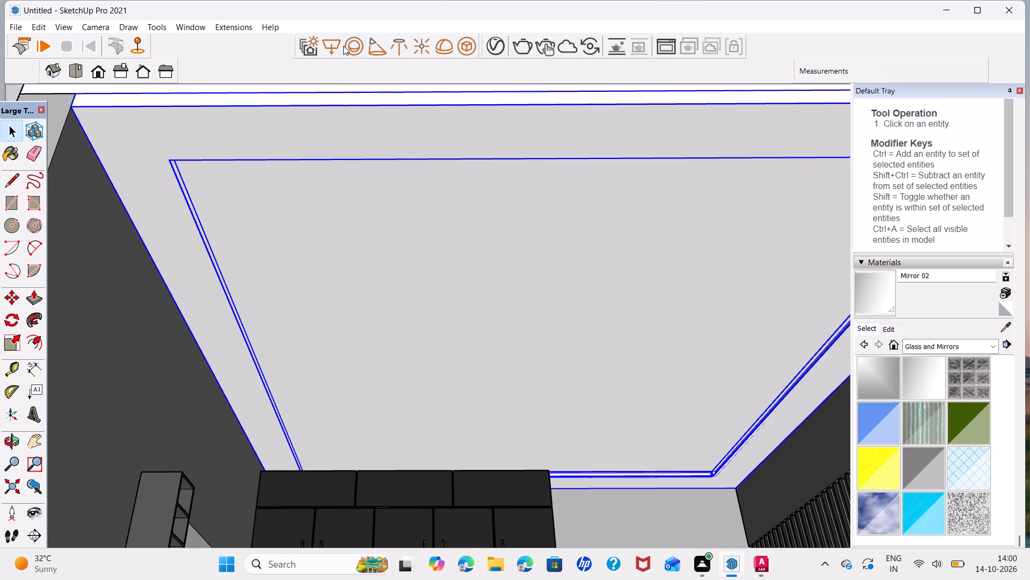
Draw a small V-Ray Rectangle Light on the ceiling border near the corner on the window-and-shelf wall side.
click(336, 38)
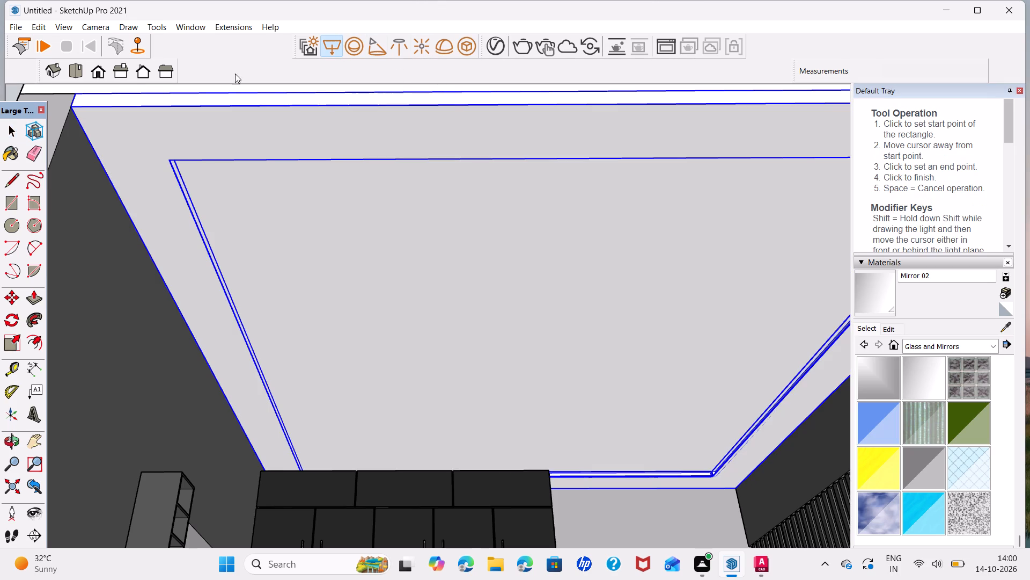
click(114, 137)
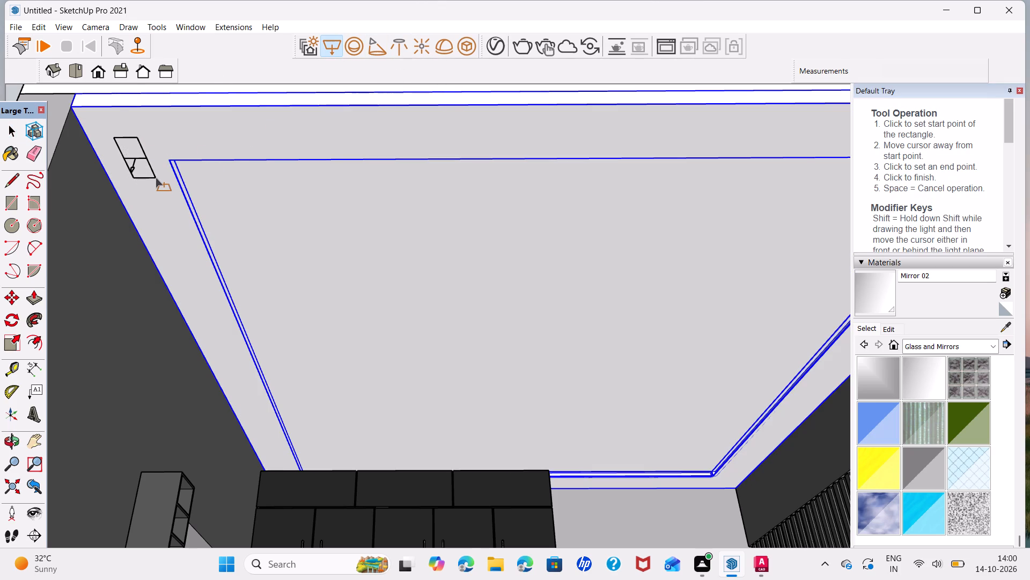
click(159, 166)
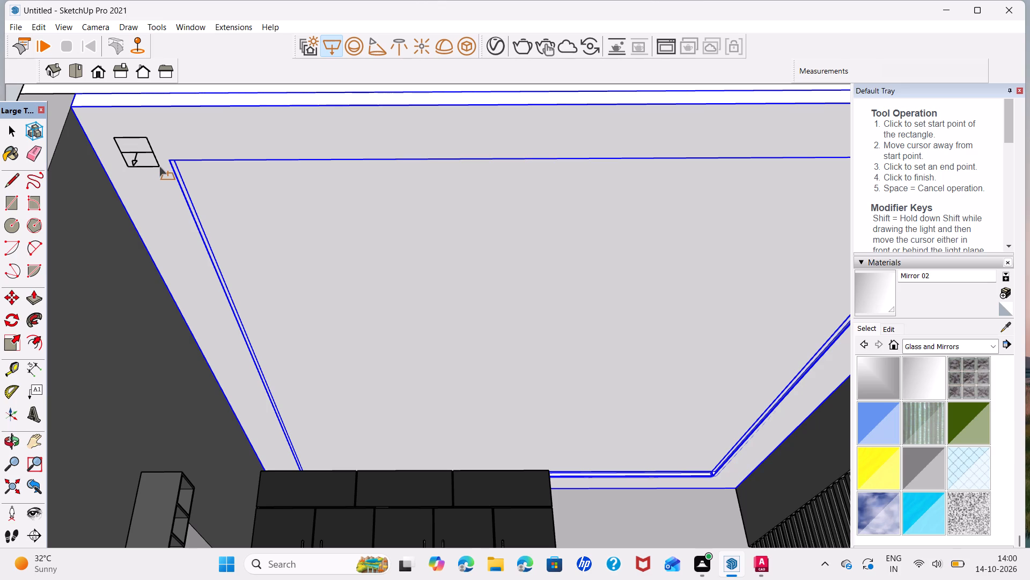
key(space)
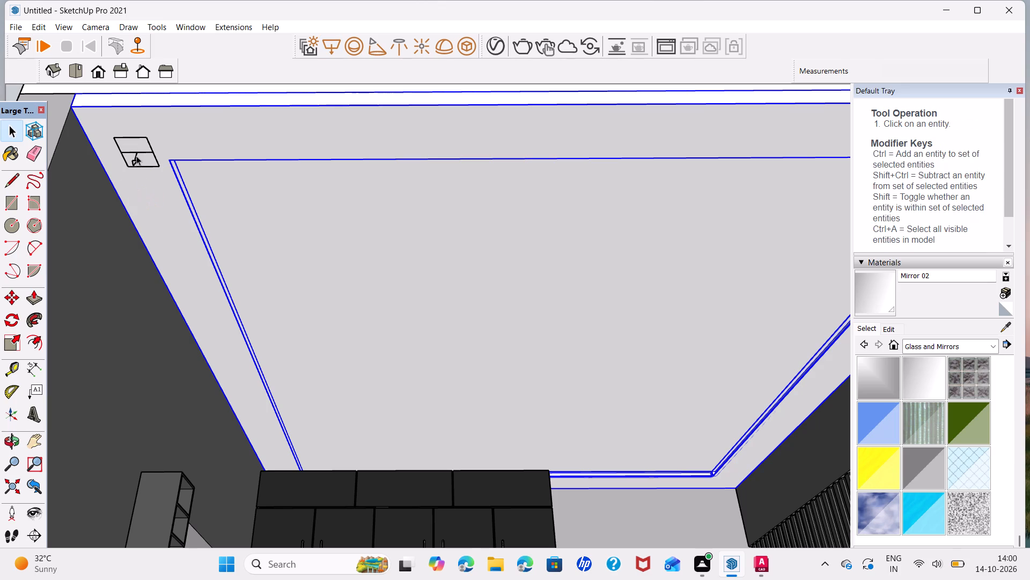
Configure the ceiling corner's rectangle light in V-Ray with a Disc shape, intensity 100 and size 10.3.
click(136, 156)
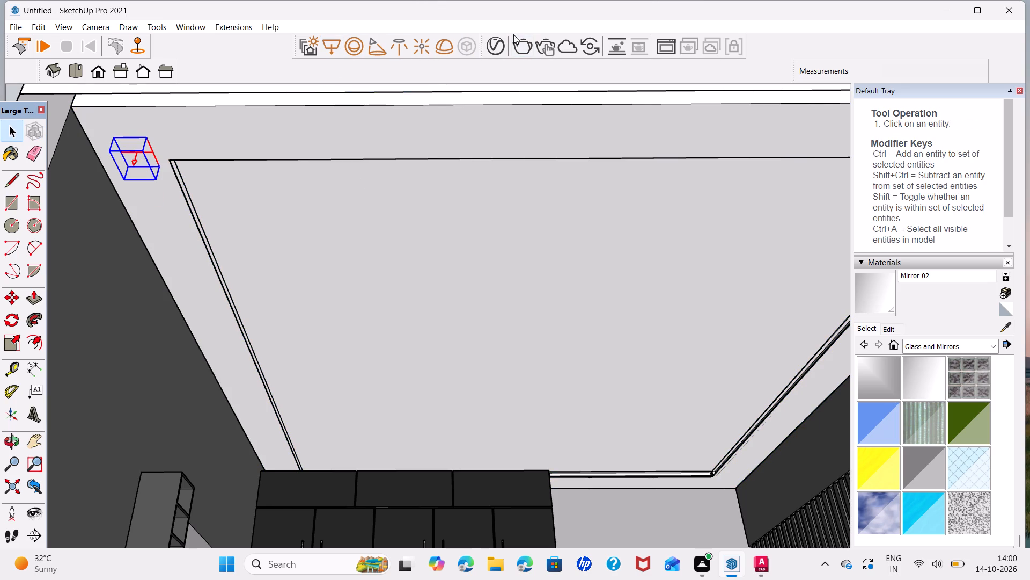
click(505, 45)
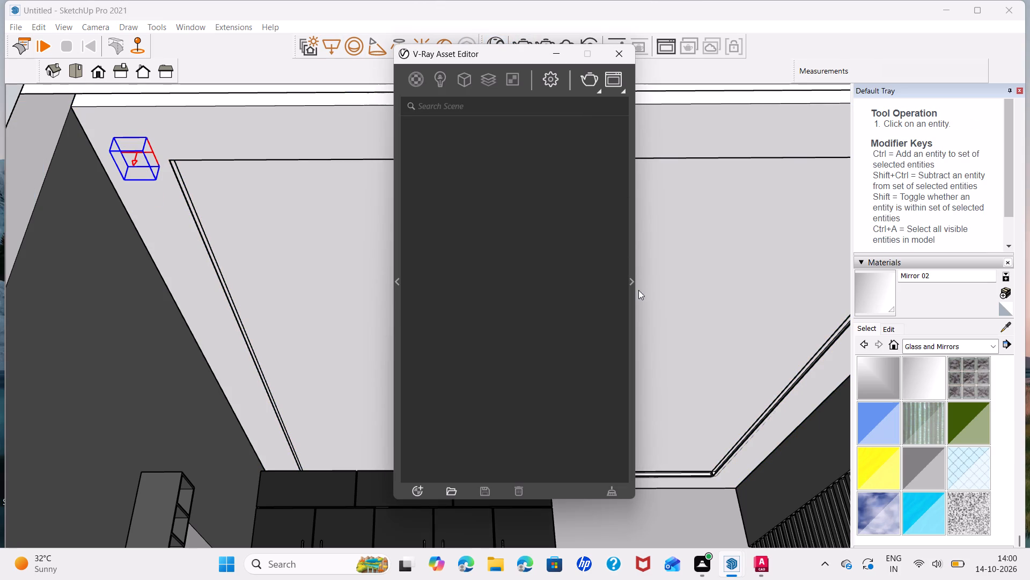
click(632, 287)
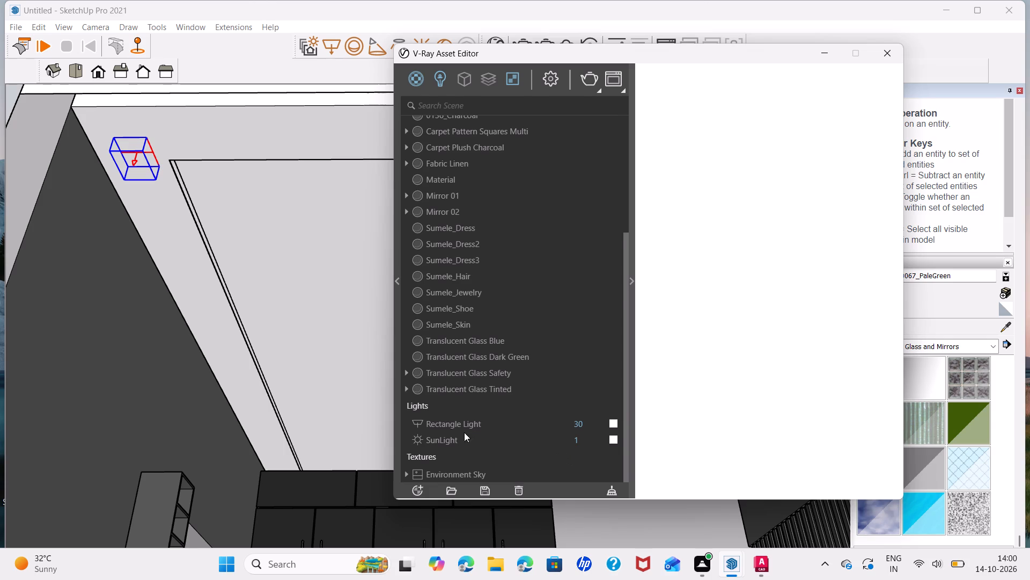
click(437, 77)
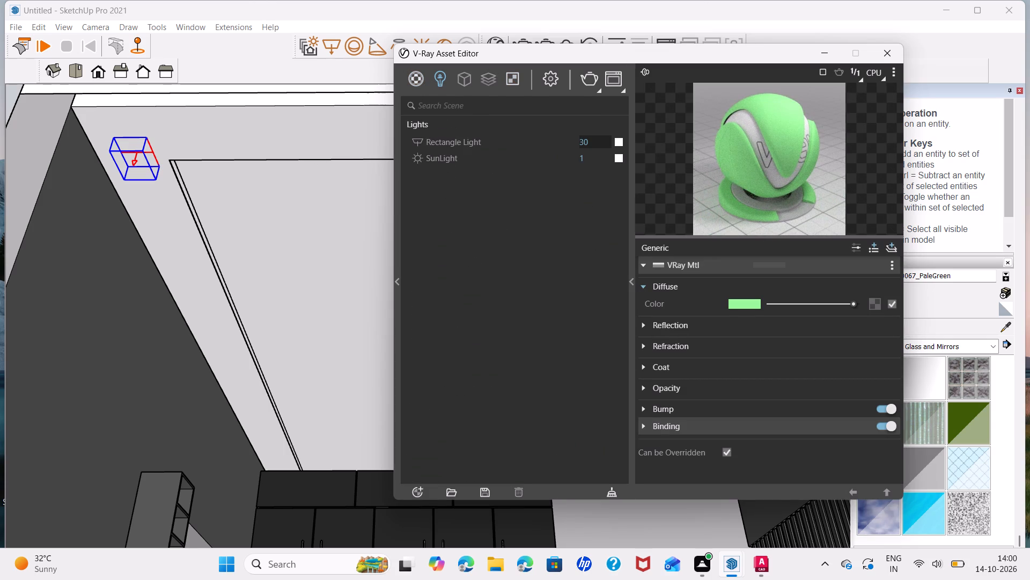
click(506, 141)
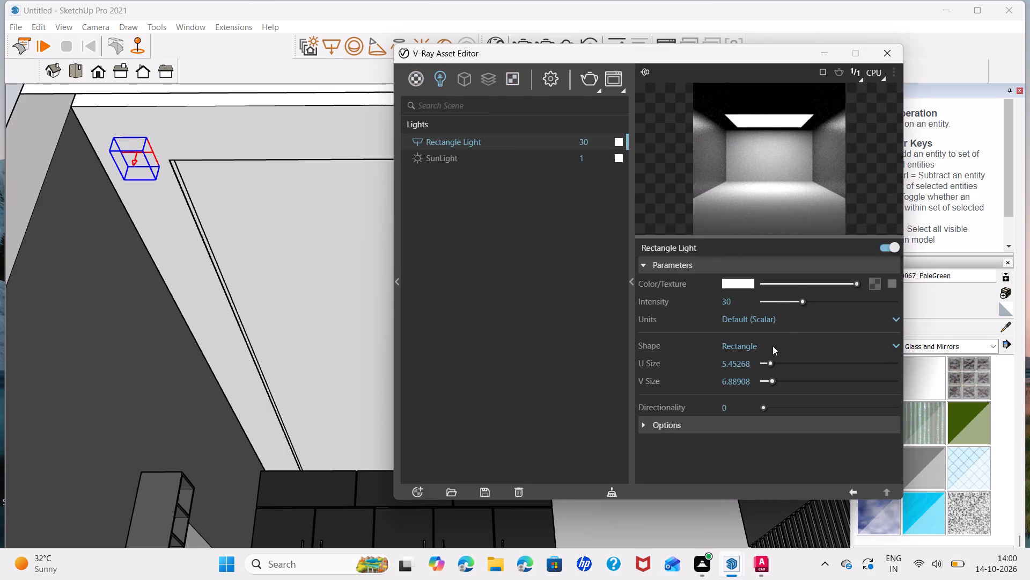
click(748, 343)
click(762, 379)
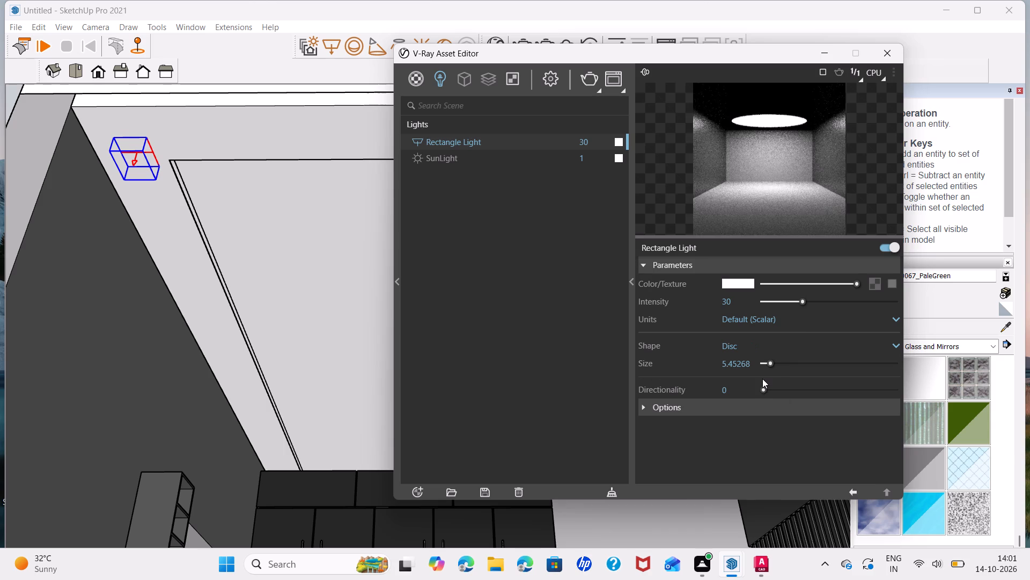
click(897, 301)
click(897, 301)
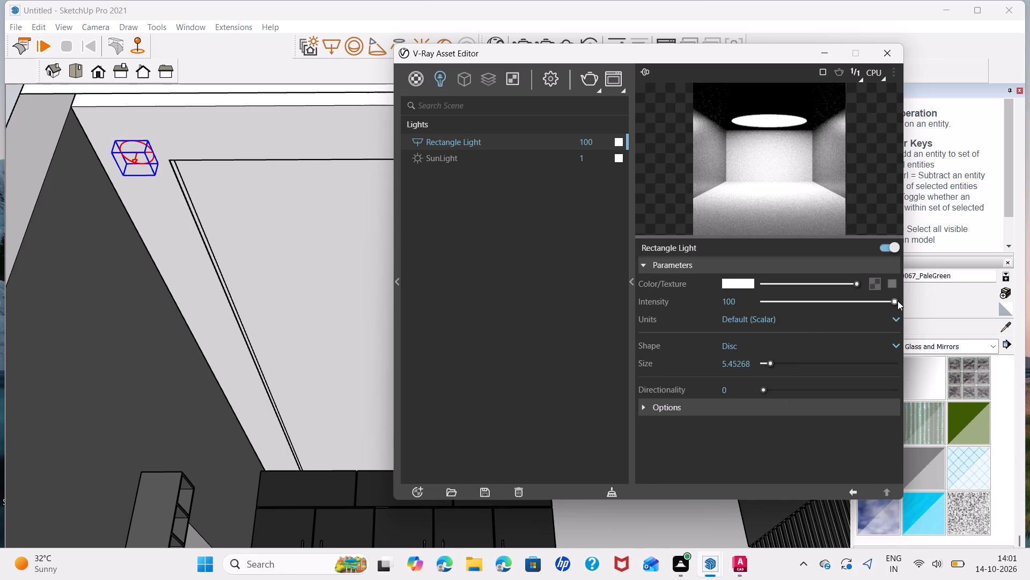
click(777, 363)
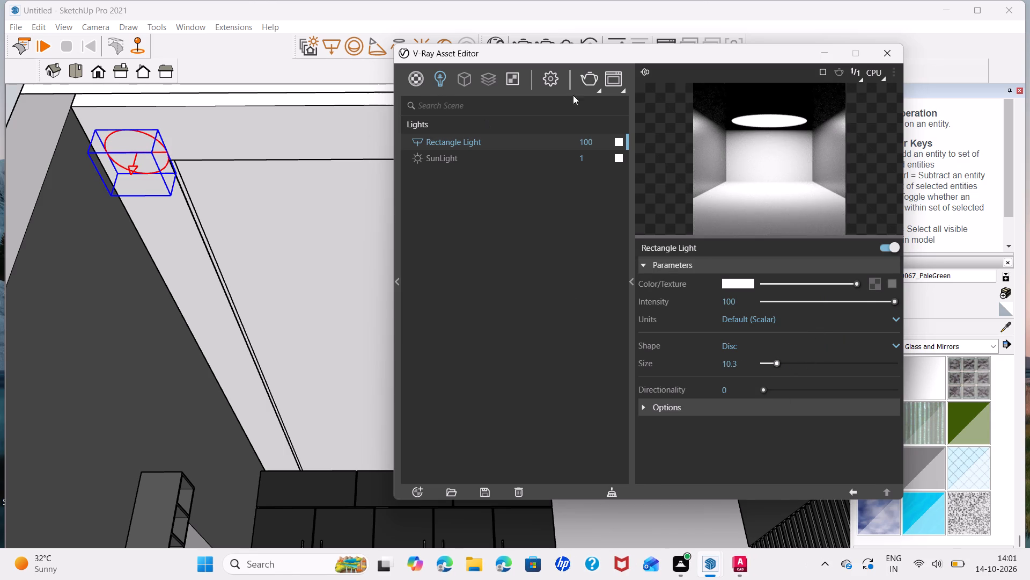
click(888, 48)
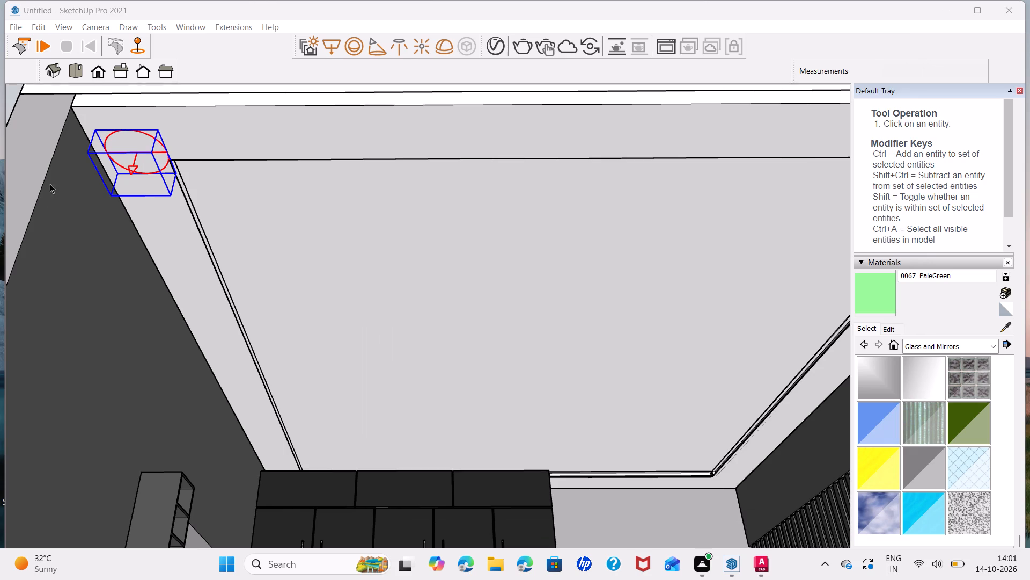
Scale the disc light down uniformly from its corner so it fits within the width of the ceiling border.
scroll(188, 177, down, 7)
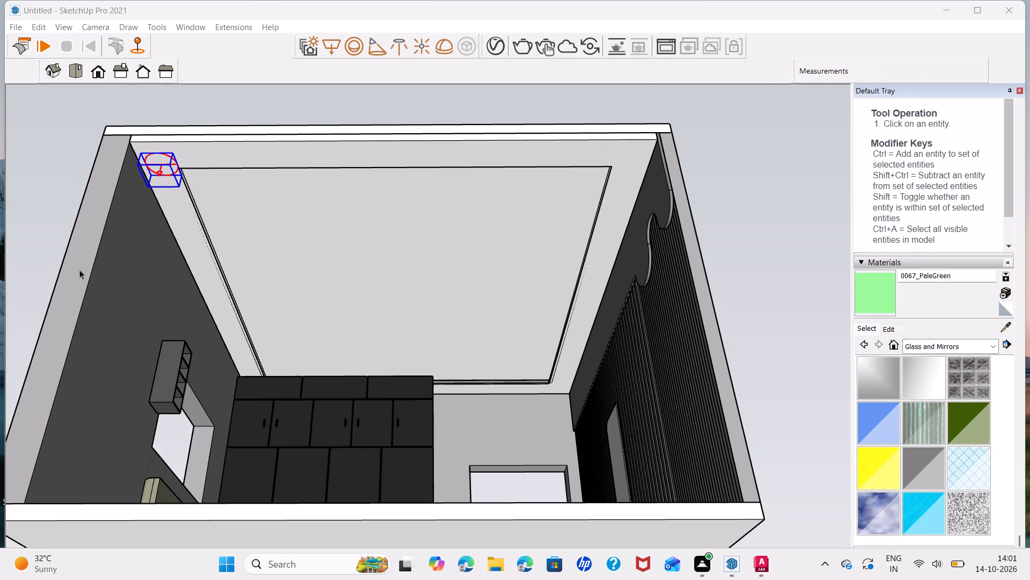
scroll(78, 369, down, 4)
click(3, 282)
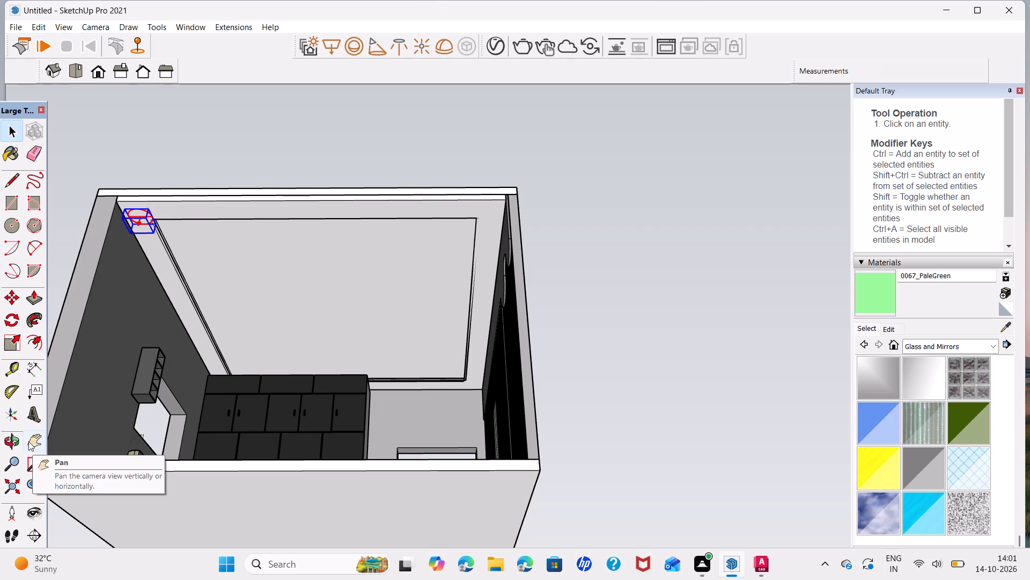
scroll(134, 220, up, 3)
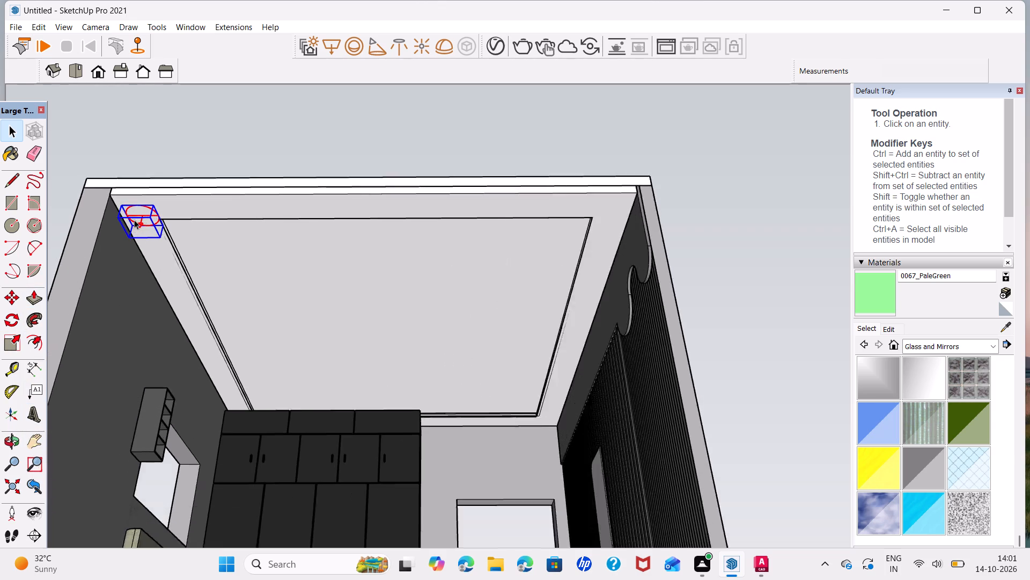
scroll(134, 220, up, 5)
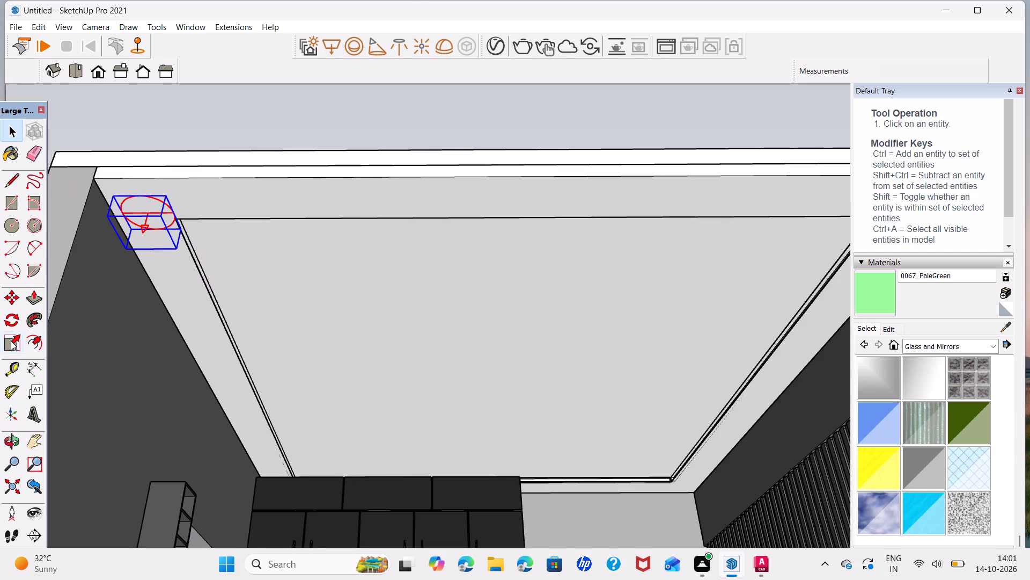
click(11, 341)
scroll(141, 219, up, 6)
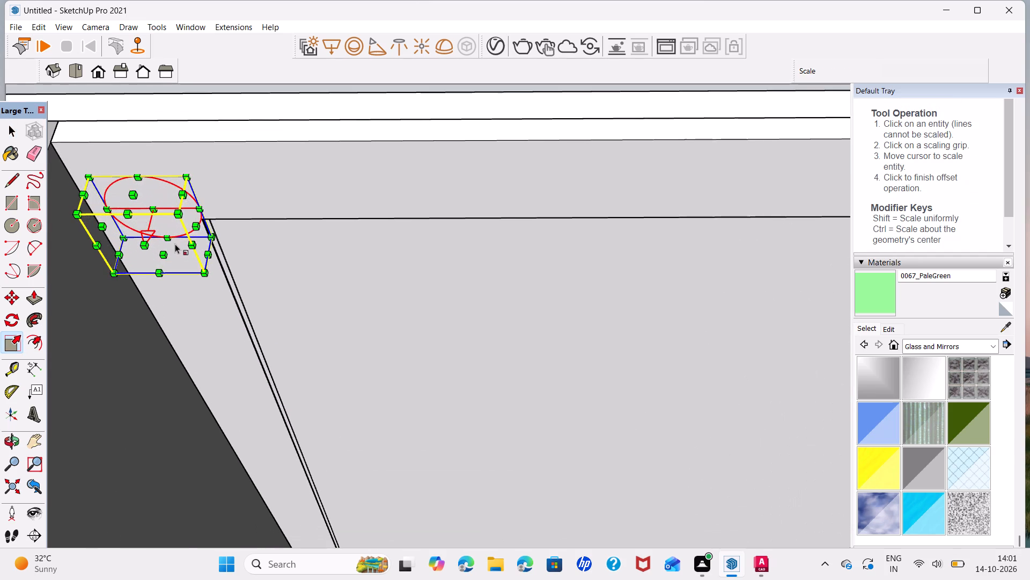
scroll(175, 244, up, 5)
click(222, 288)
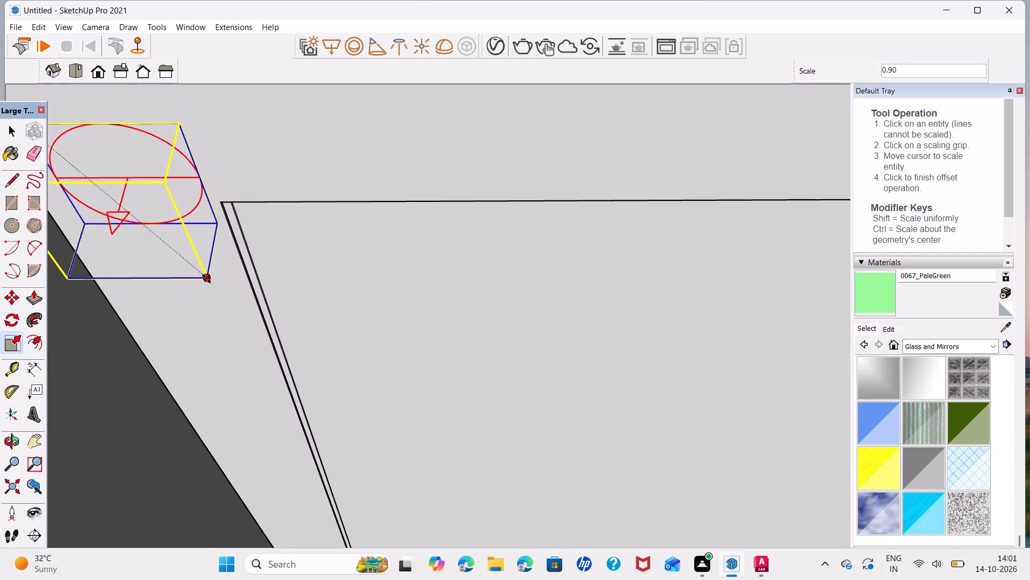
click(192, 258)
key(space)
Copy the disc light 11' 2 13/16" along the window-side border to the wardrobe end, dividing the distance by 2 for a middle copy.
scroll(113, 165, down, 5)
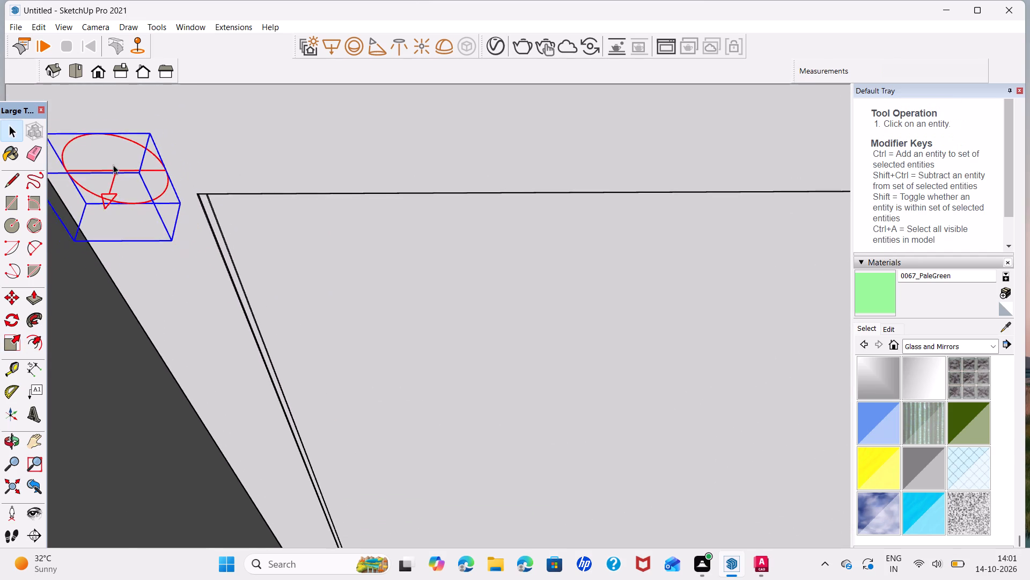
key(m)
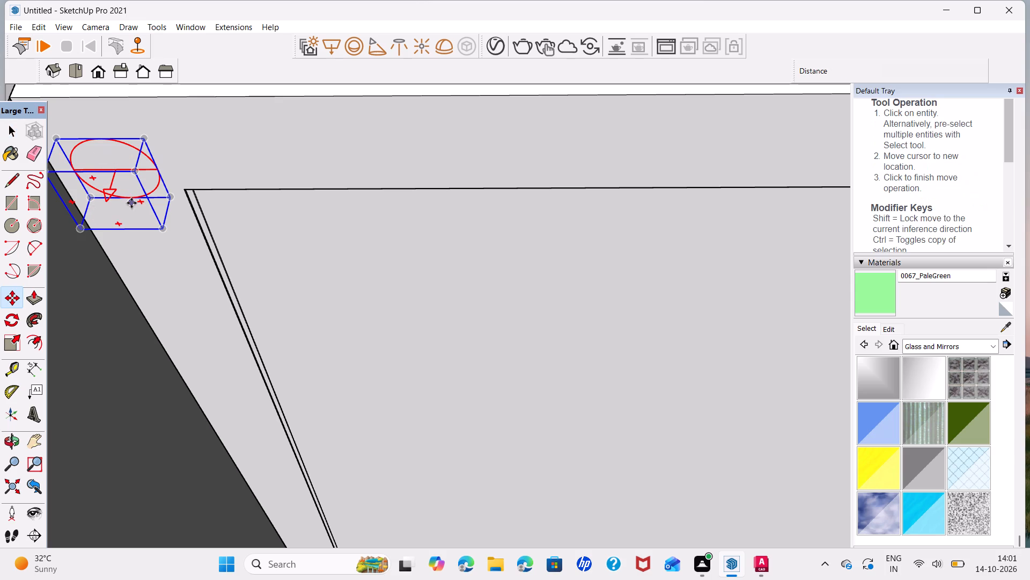
click(117, 169)
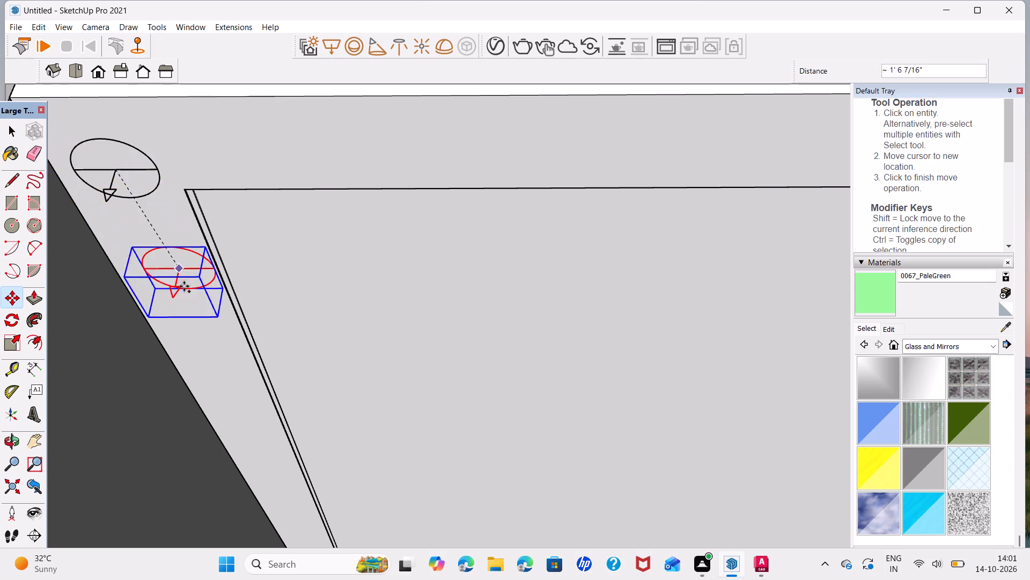
scroll(188, 305, down, 8)
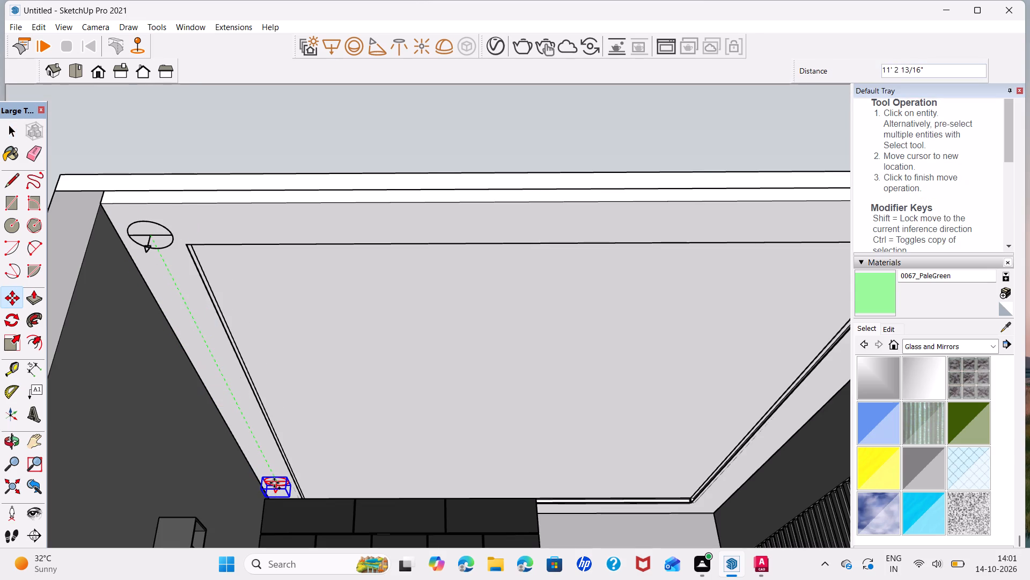
click(274, 483)
text(/2)
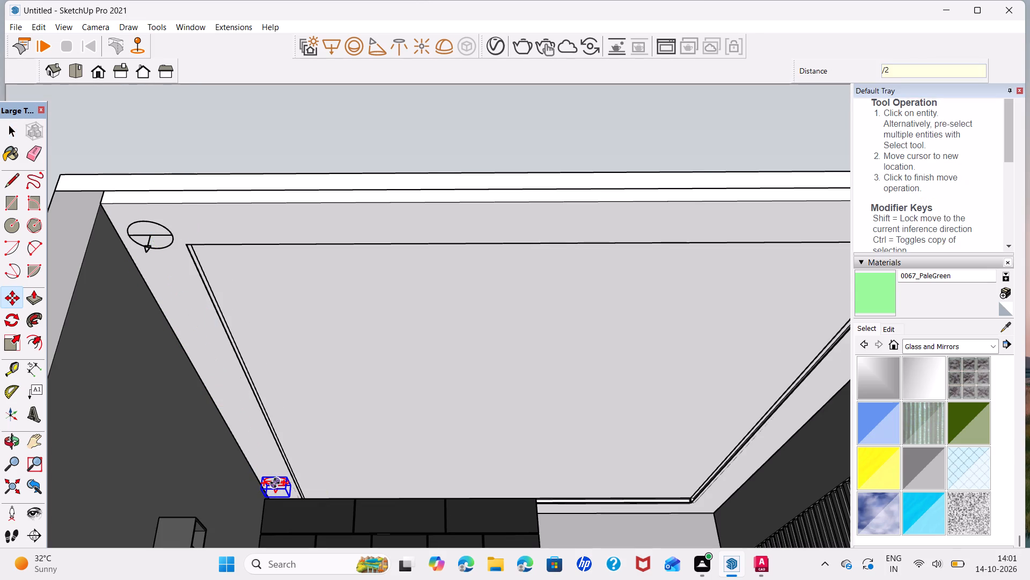
key(Return)
key(space)
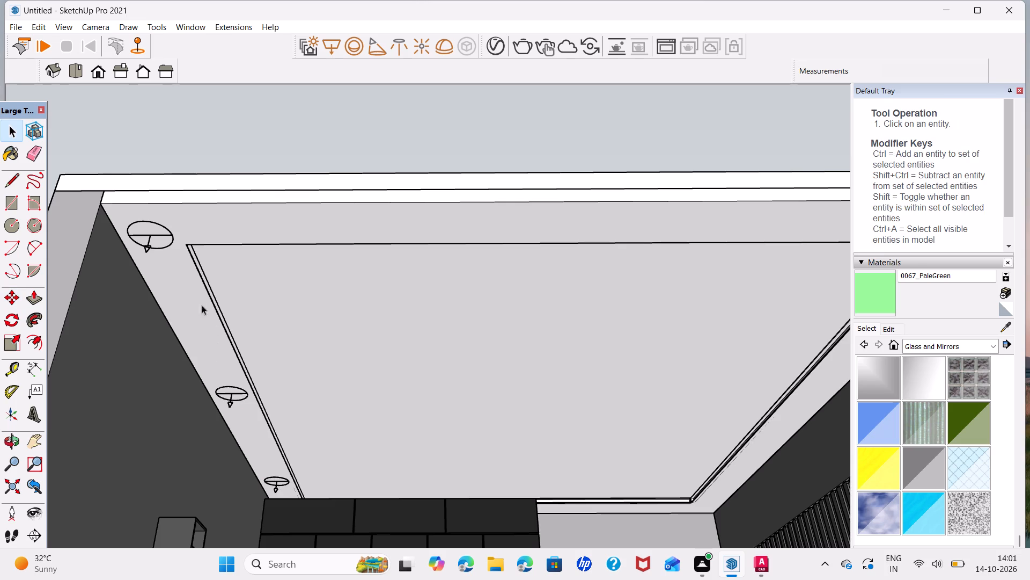
Copy the three window-side disc lights 12' 10 1/2" along the red axis onto the opposite border beside the fluted wall.
click(152, 248)
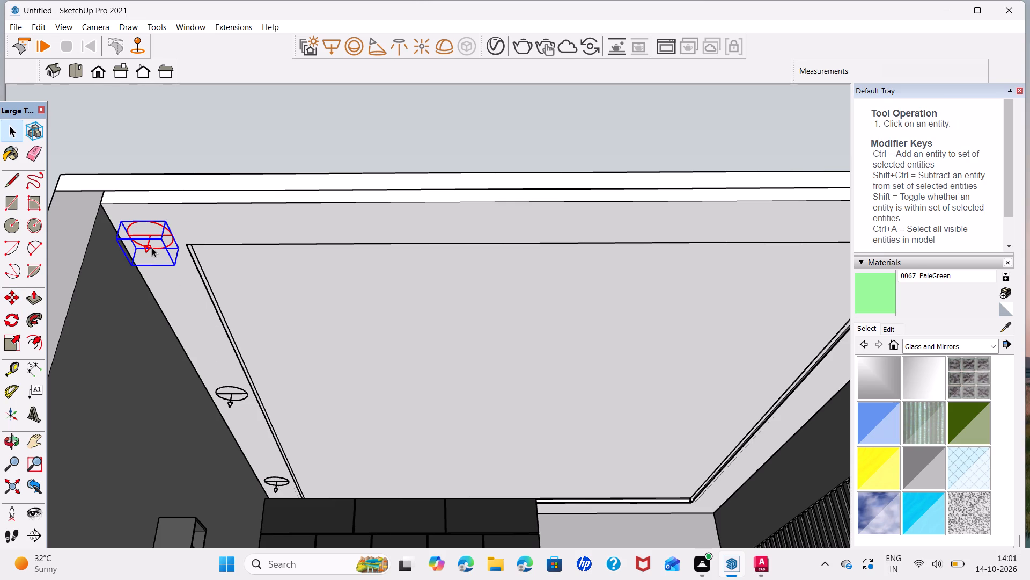
ctrl+click(230, 403)
ctrl+click(277, 487)
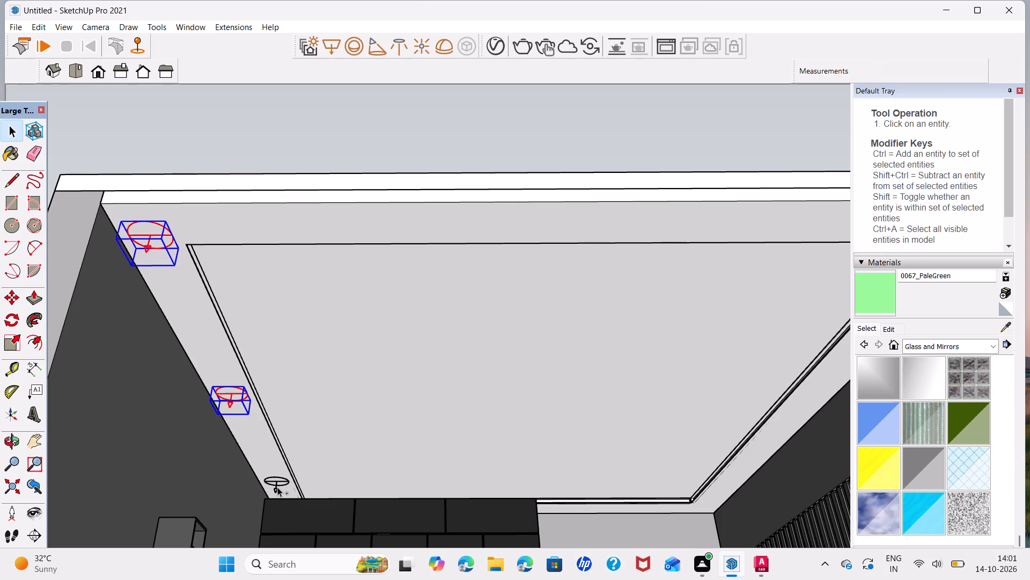
key(m)
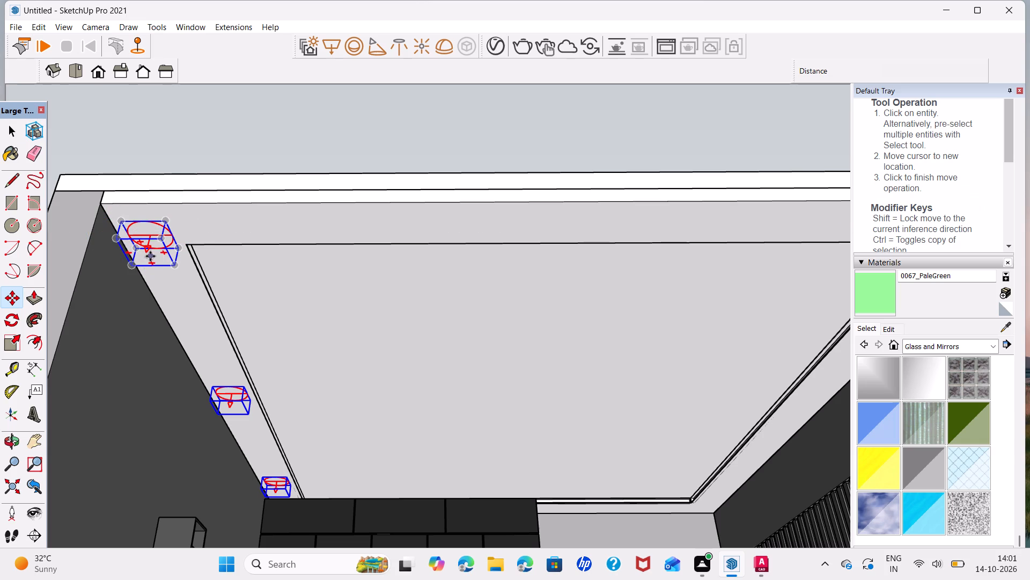
click(149, 238)
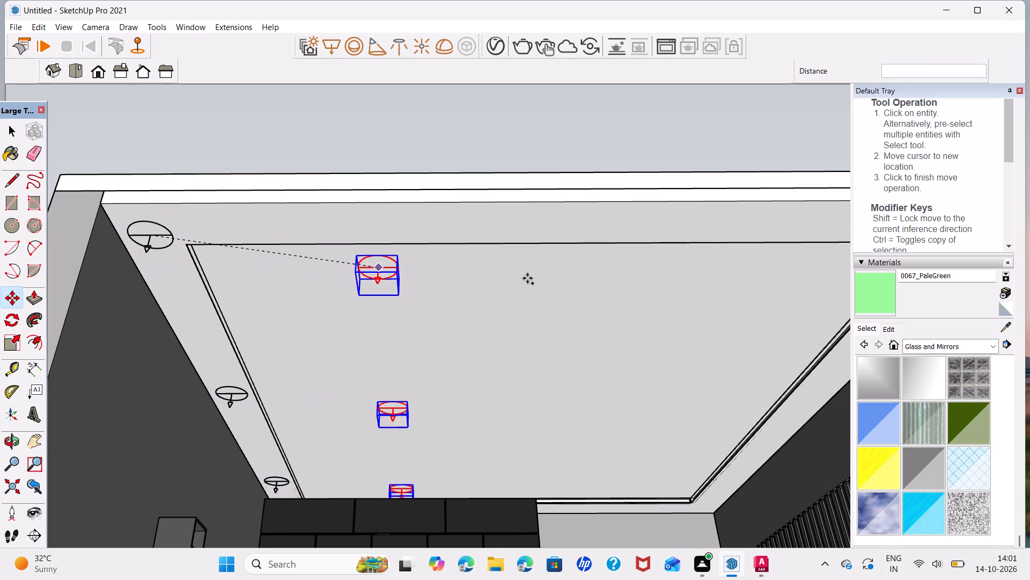
scroll(631, 249, down, 7)
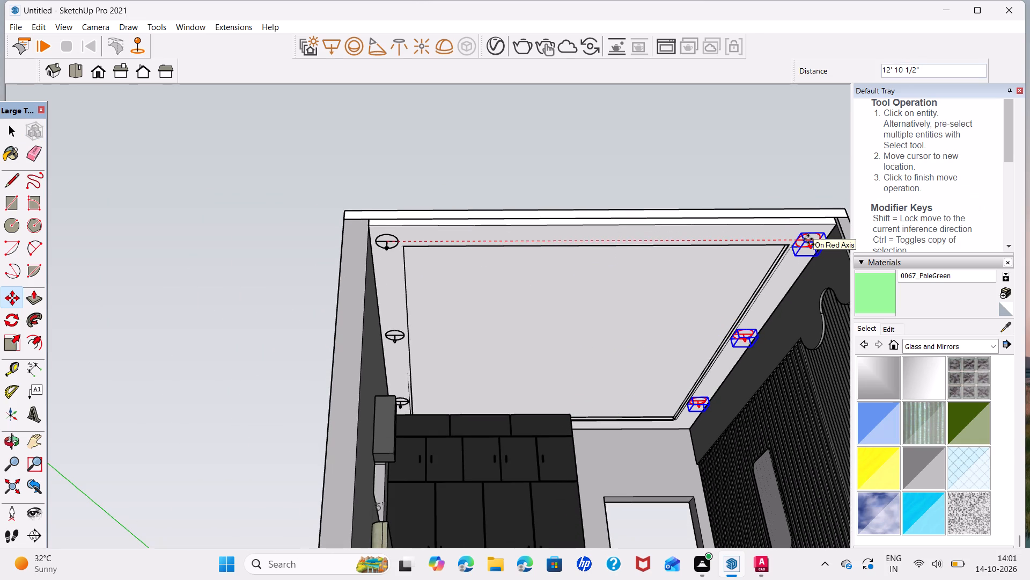
click(808, 239)
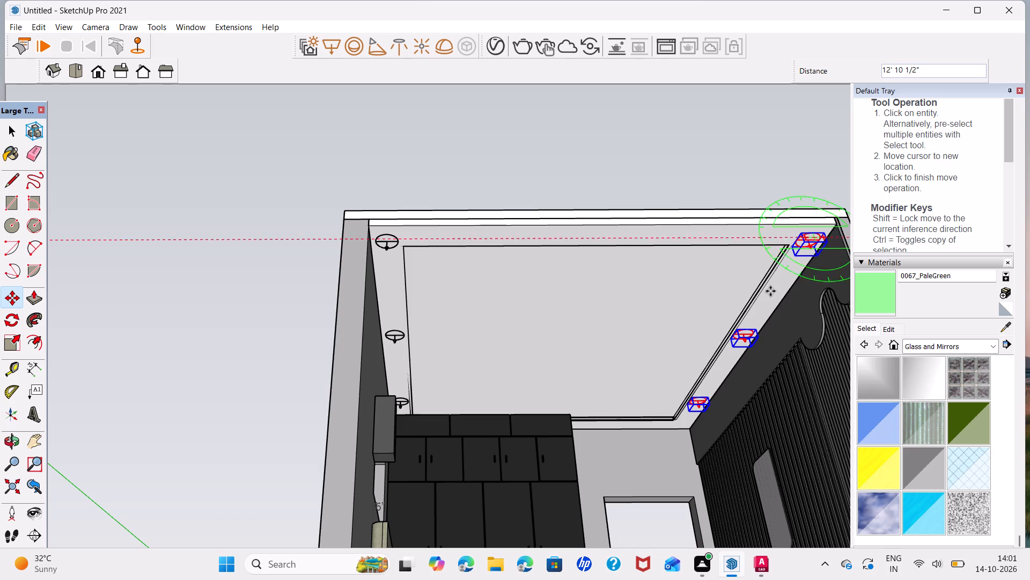
key(space)
Copy the fluted-wall side's wardrobe-end disc light about 3' 5 1/2" onto the short border stretch beside the wardrobe.
scroll(680, 411, up, 6)
middle_drag(689, 424, 674, 405)
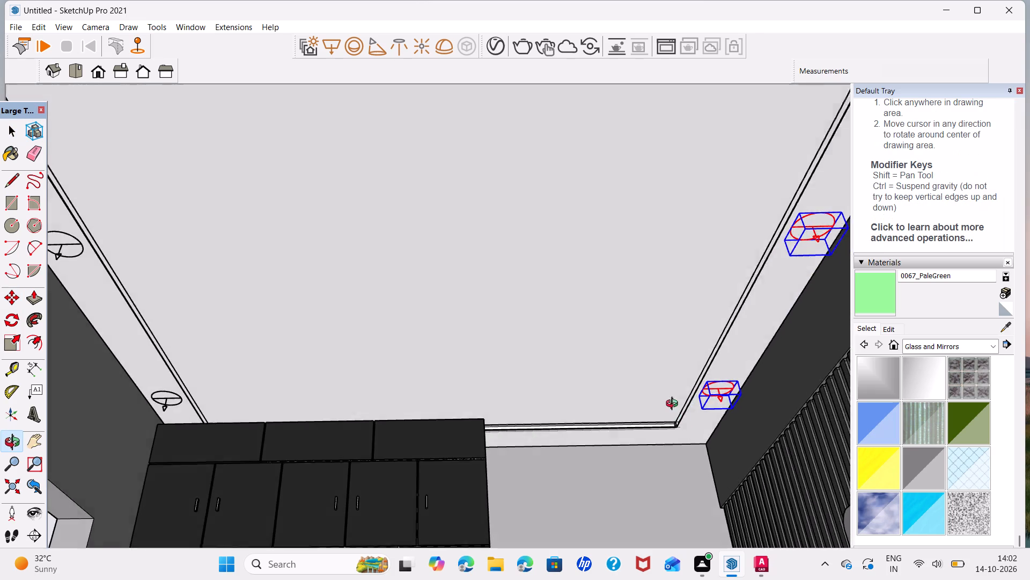
middle_drag(674, 405, 636, 364)
click(739, 367)
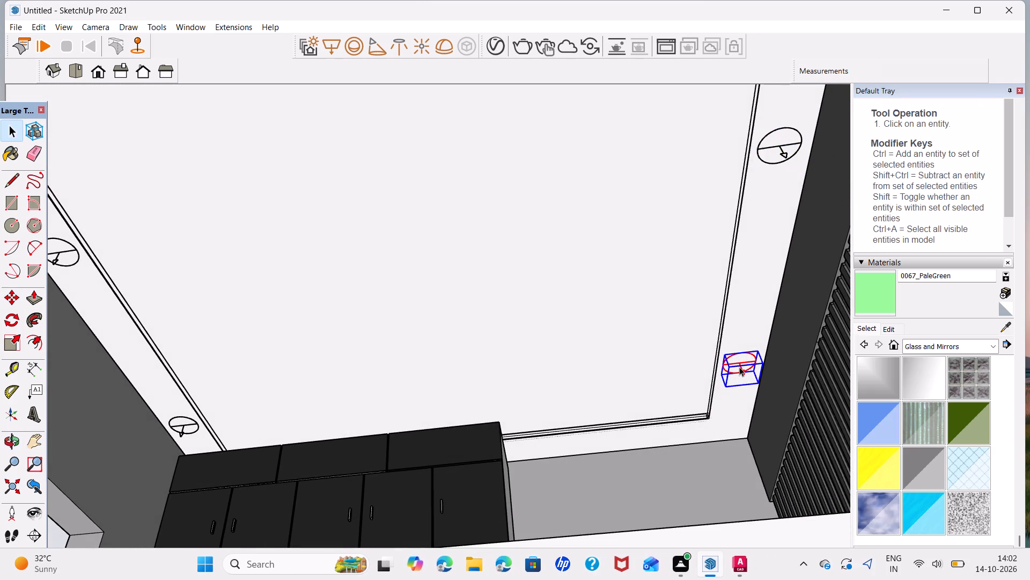
click(742, 361)
key(m)
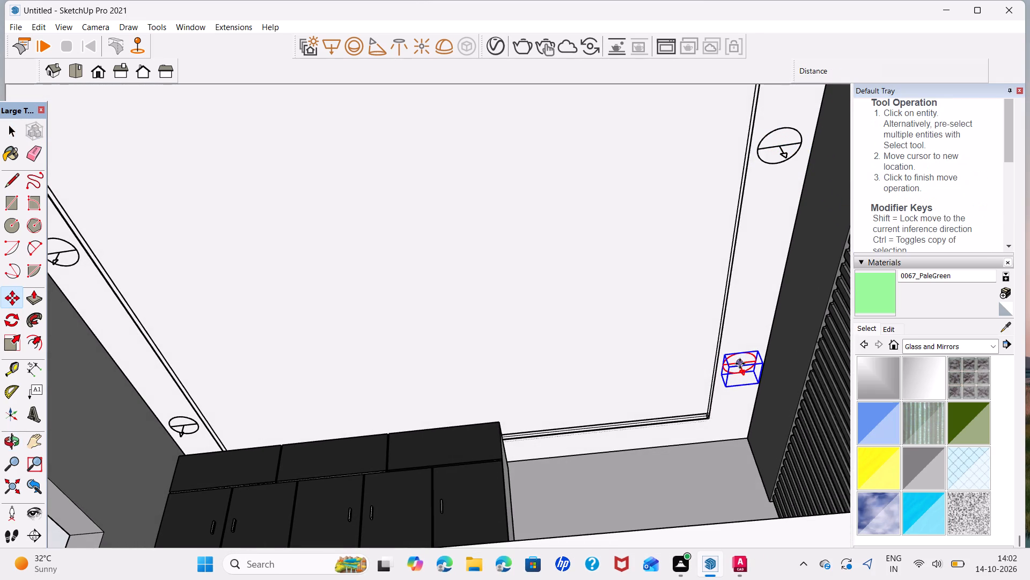
click(740, 364)
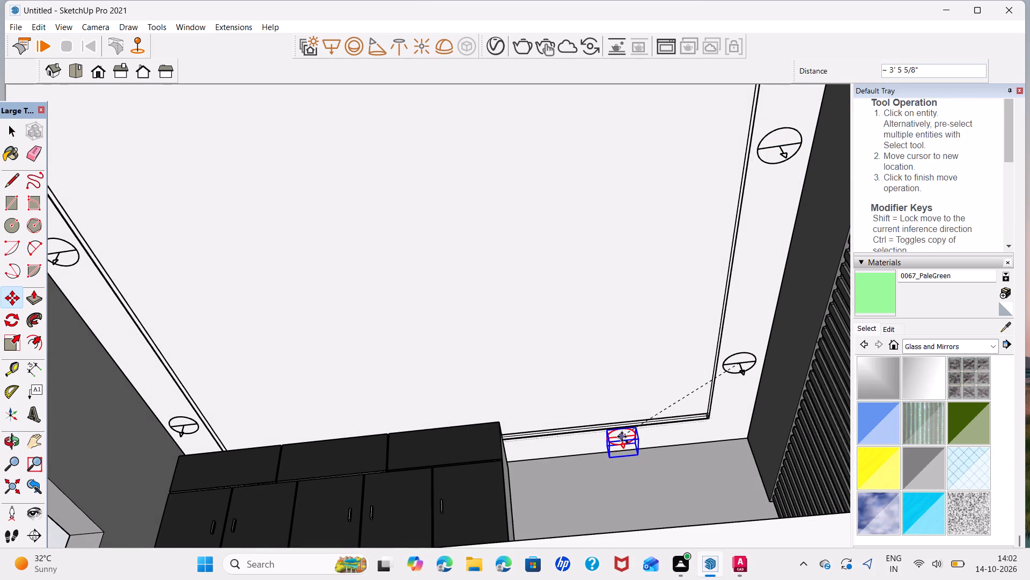
scroll(627, 439, up, 10)
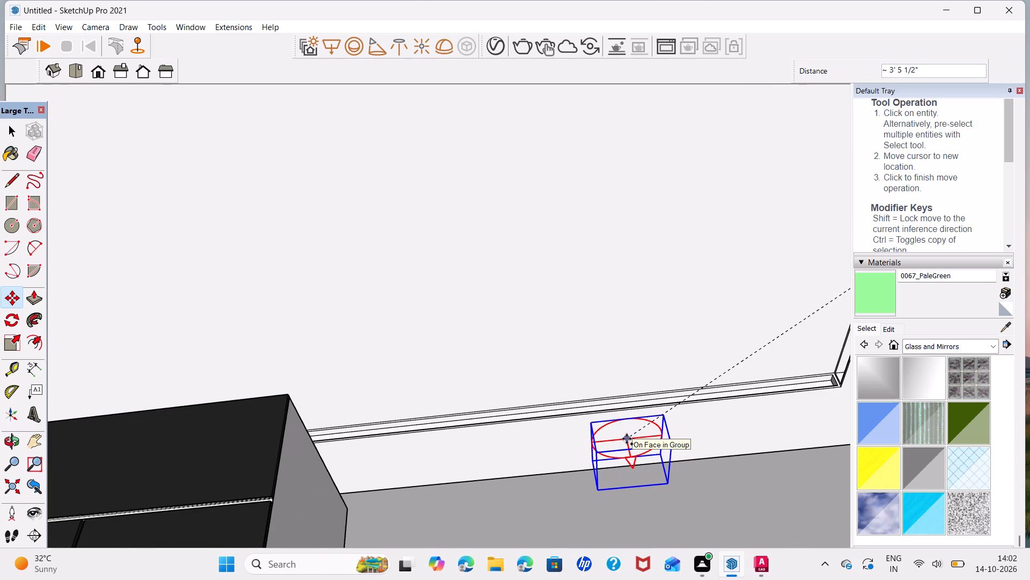
click(627, 439)
key(space)
scroll(649, 427, down, 8)
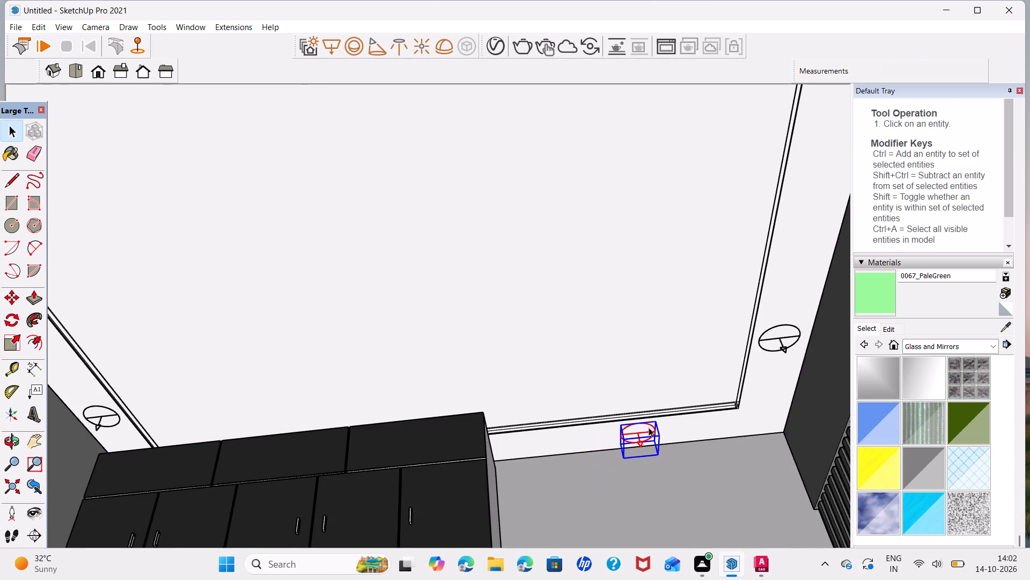
scroll(649, 427, down, 5)
middle_drag(562, 353, 615, 438)
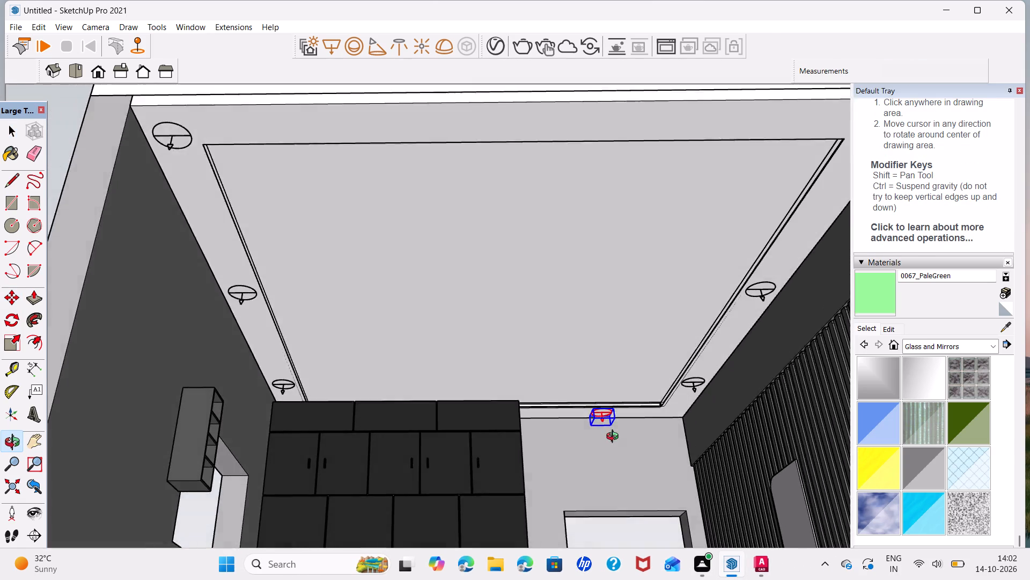
middle_drag(615, 438, 630, 459)
scroll(481, 279, down, 2)
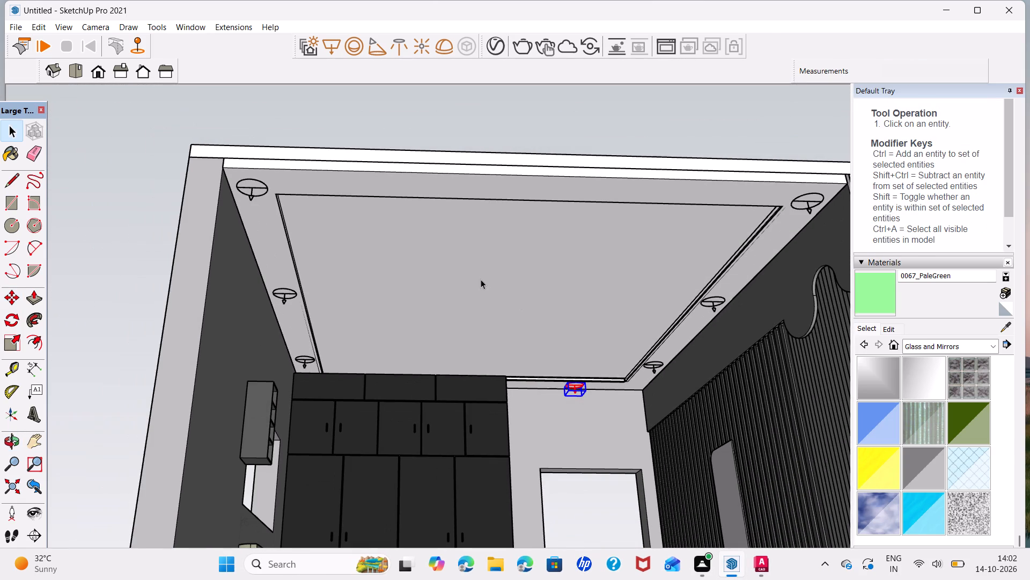
Create a new V-Ray Emissive material and set its intensity to about 4.7.
shift+middle_drag(513, 271, 485, 245)
middle_drag(286, 182, 277, 181)
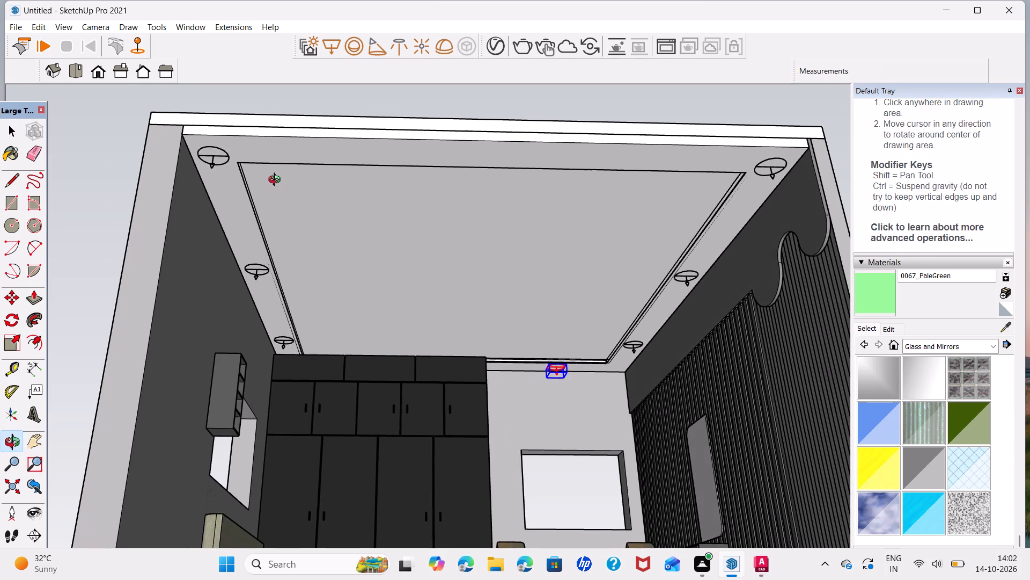
middle_drag(277, 181, 164, 211)
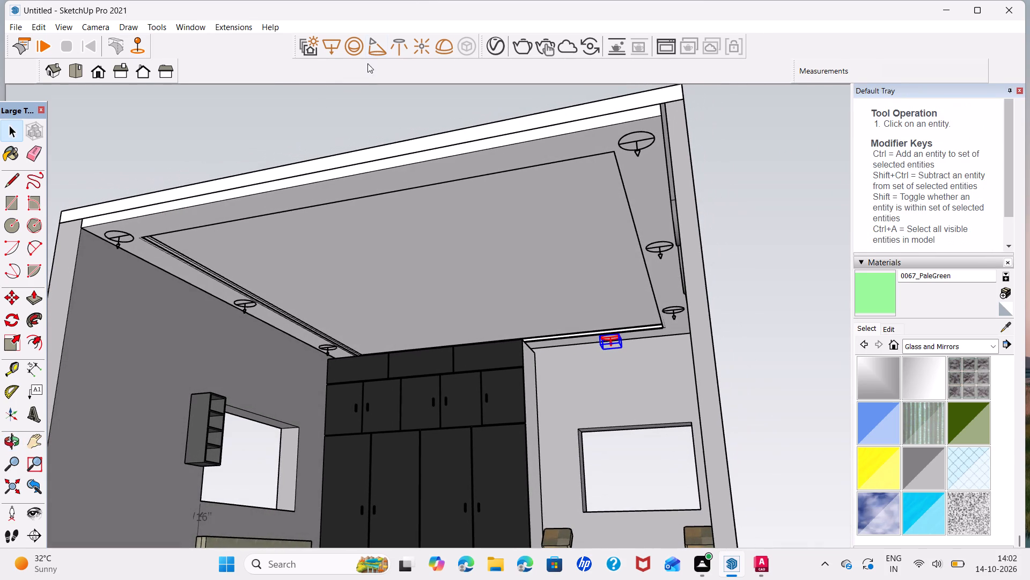
click(501, 43)
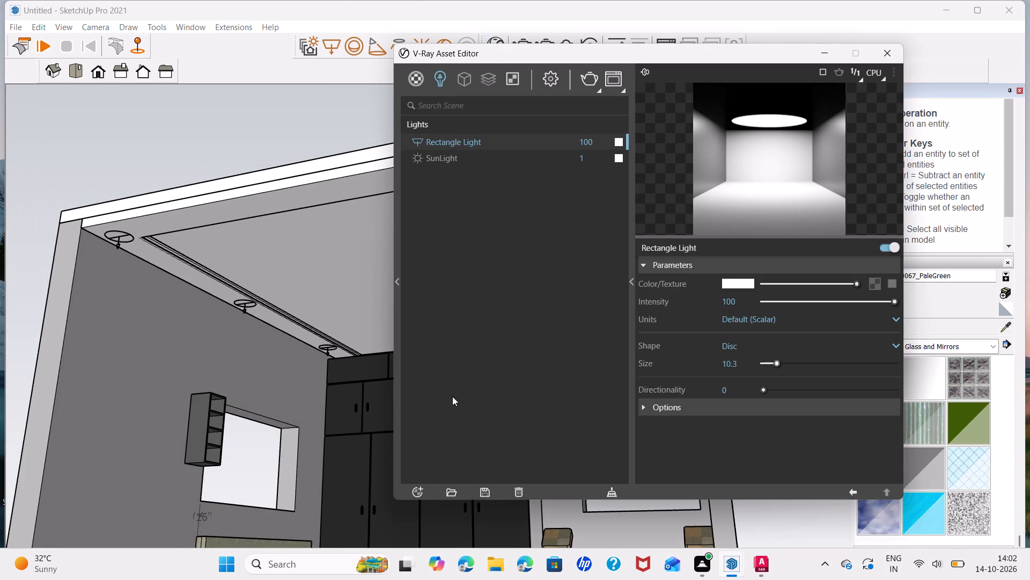
click(413, 495)
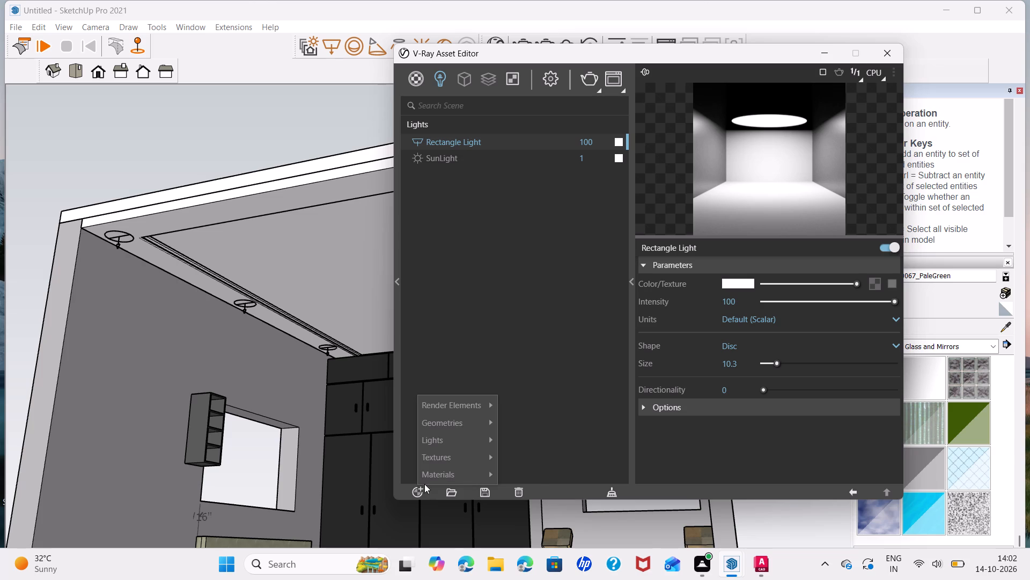
click(460, 472)
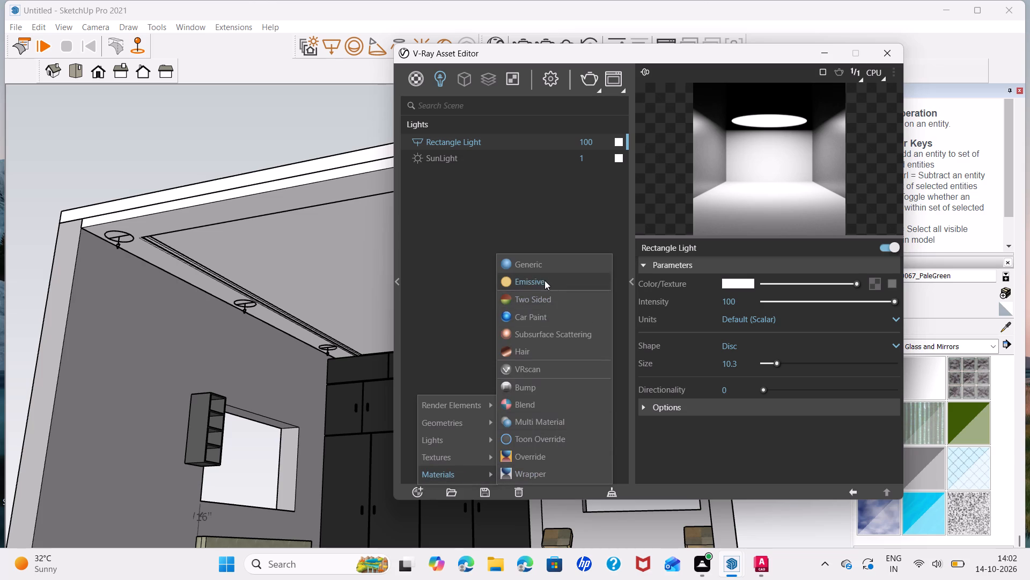
click(545, 282)
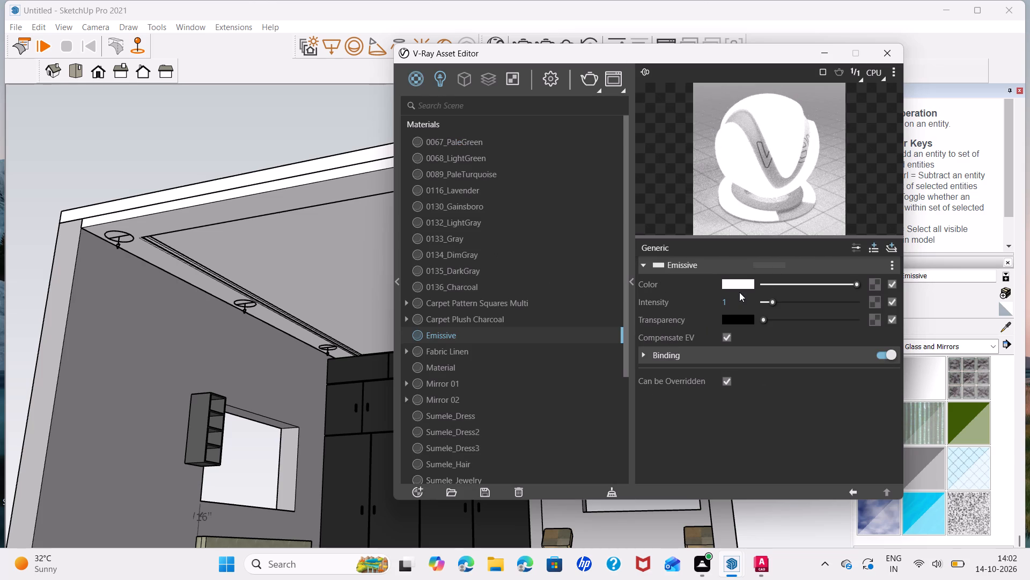
click(786, 298)
click(807, 302)
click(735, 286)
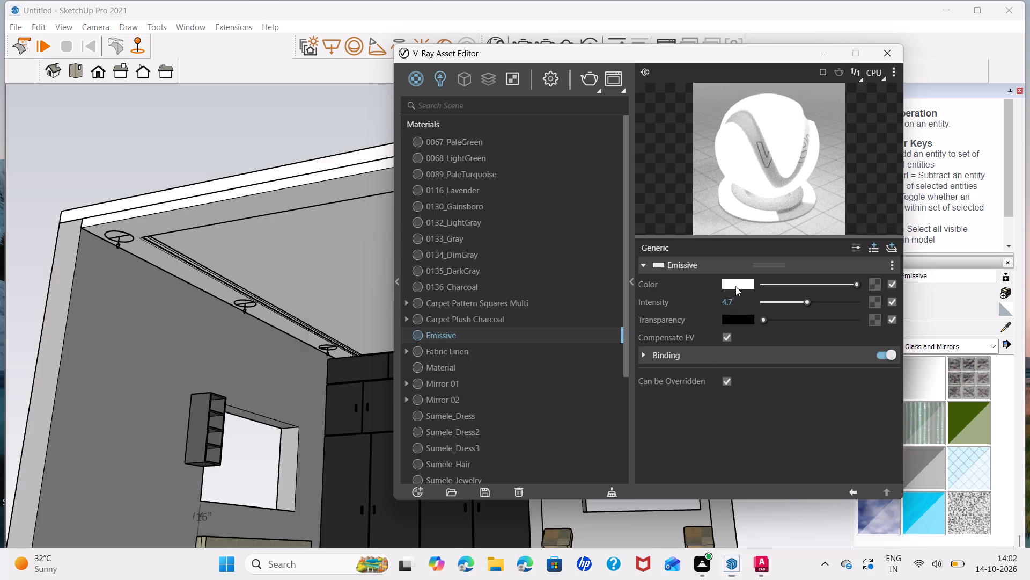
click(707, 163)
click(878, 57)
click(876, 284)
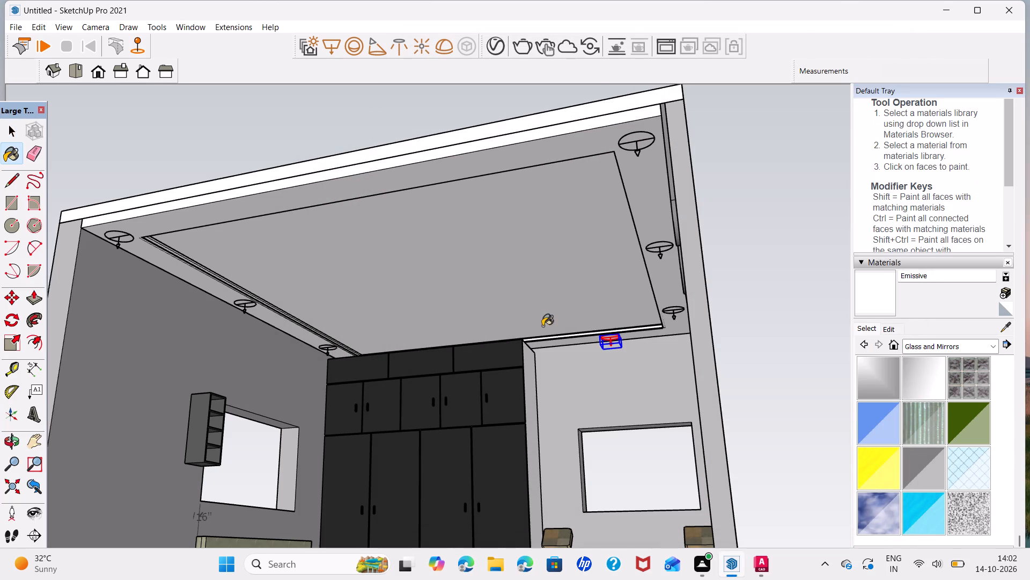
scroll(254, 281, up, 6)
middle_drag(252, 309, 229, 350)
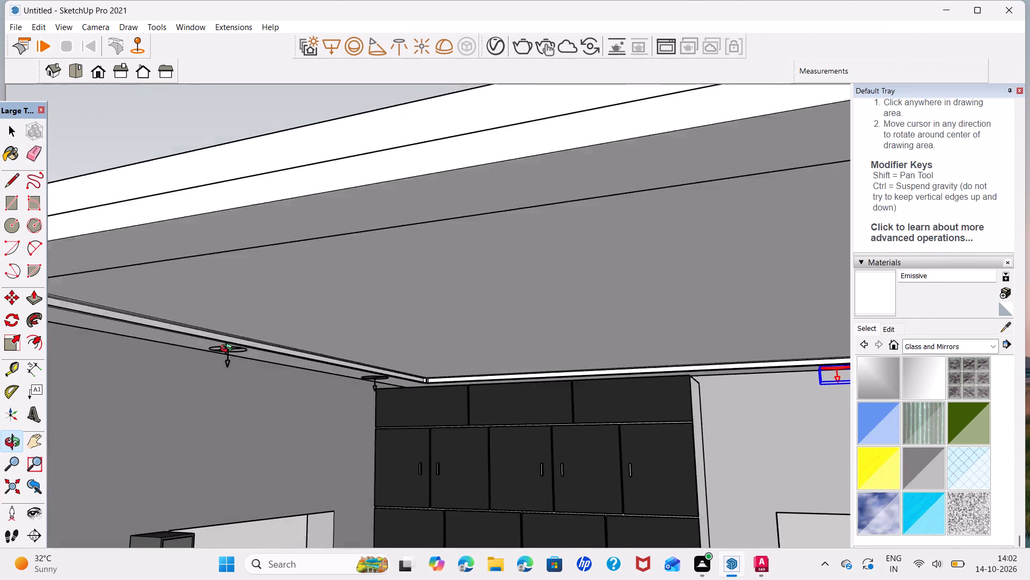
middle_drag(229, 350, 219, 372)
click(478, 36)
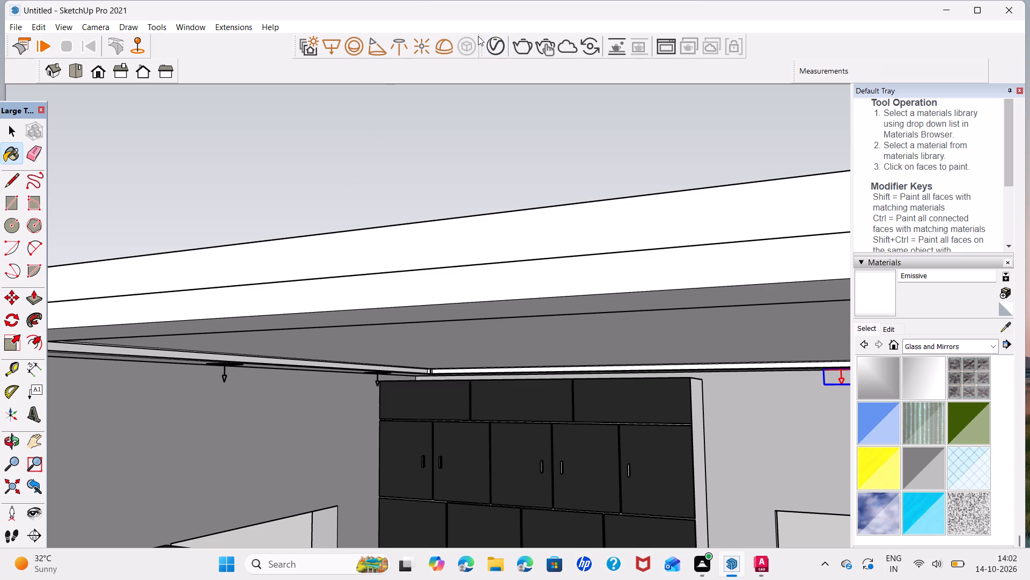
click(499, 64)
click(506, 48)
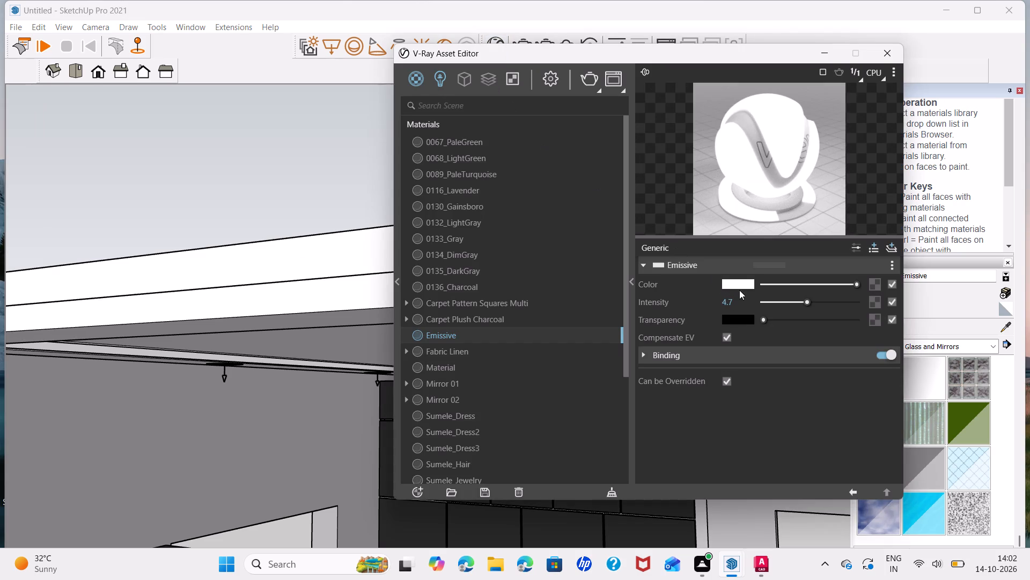
Set the Emissive material's color to a warm yellow, about R 0.941, G 0.92, B 0.334, and finish editing it.
click(738, 286)
click(485, 201)
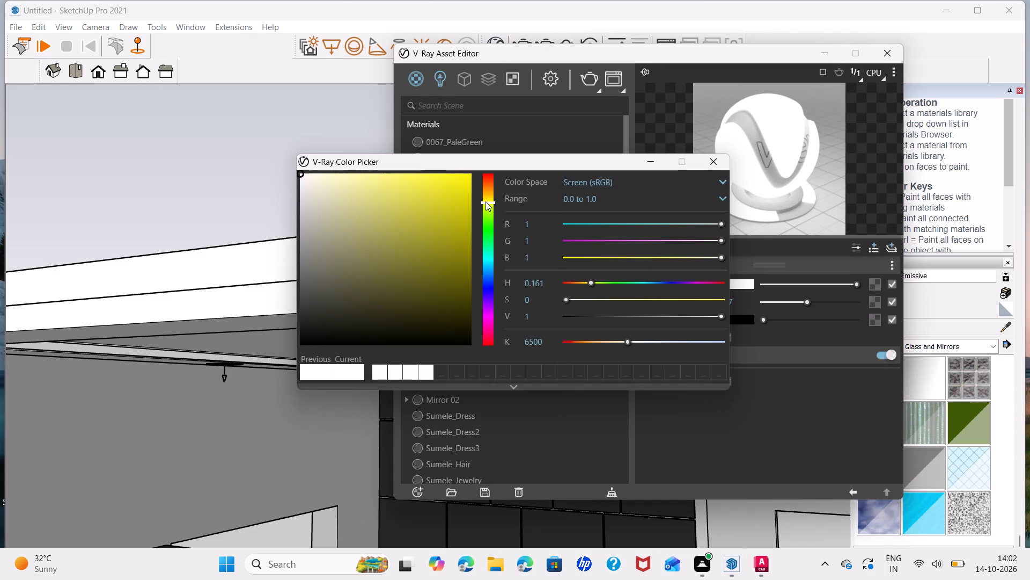
click(307, 172)
click(308, 173)
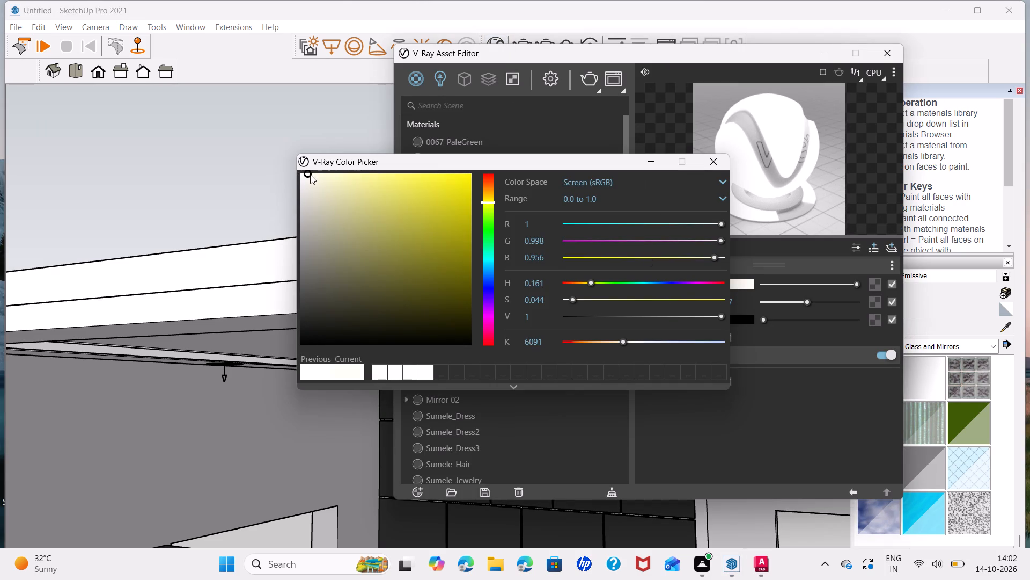
click(320, 177)
click(328, 177)
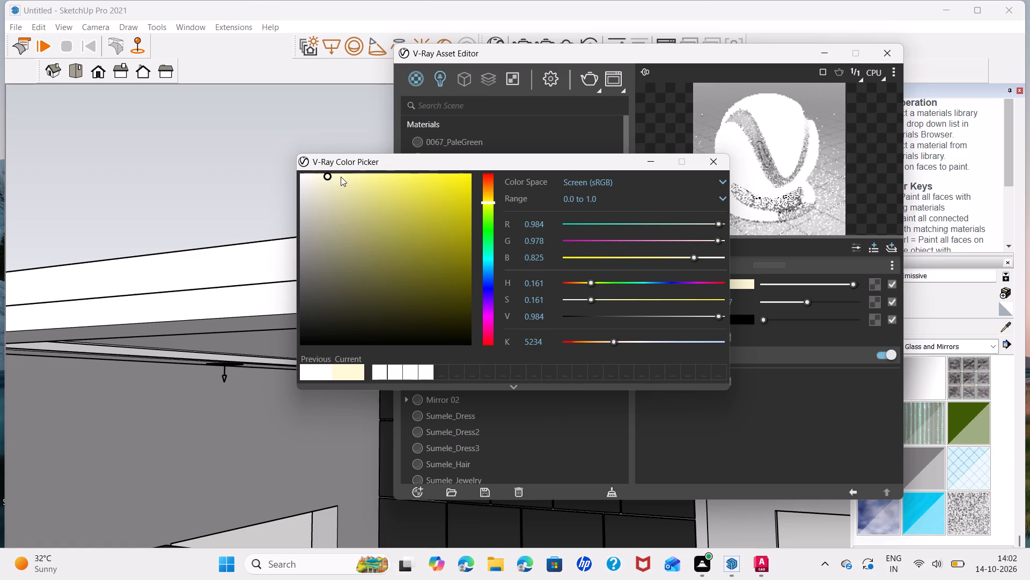
click(341, 177)
click(348, 176)
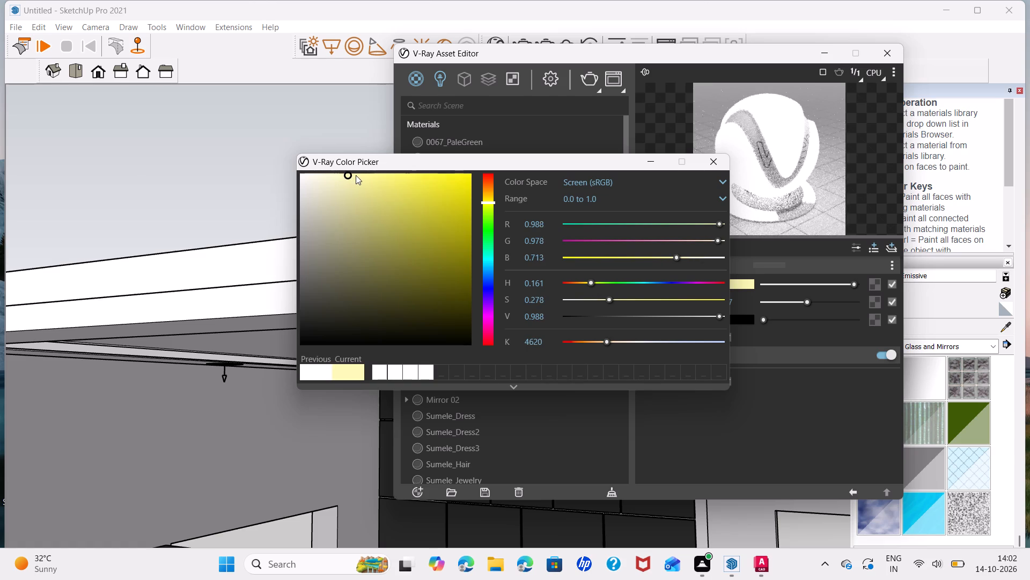
click(357, 175)
click(364, 181)
click(376, 180)
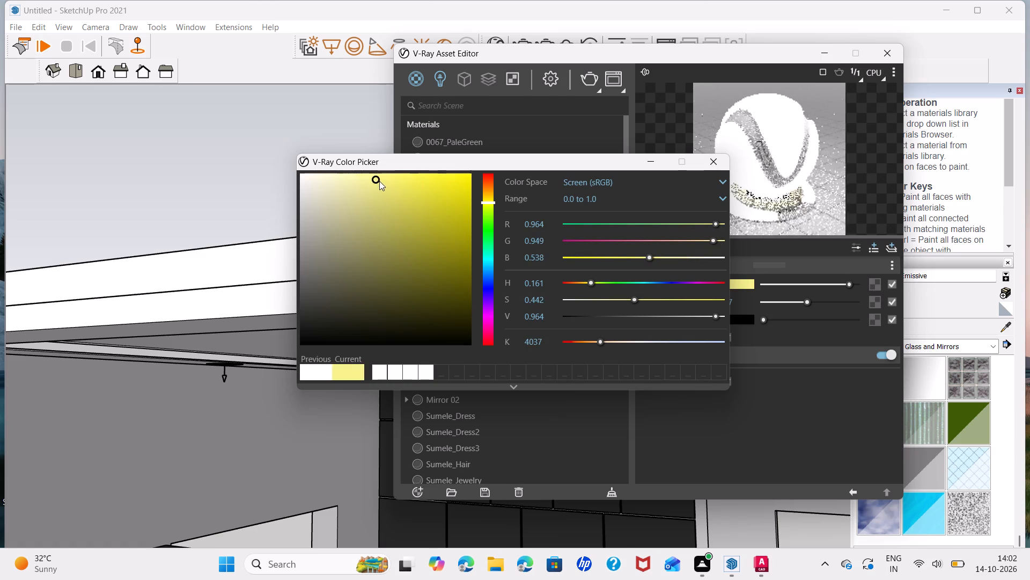
click(381, 182)
click(387, 184)
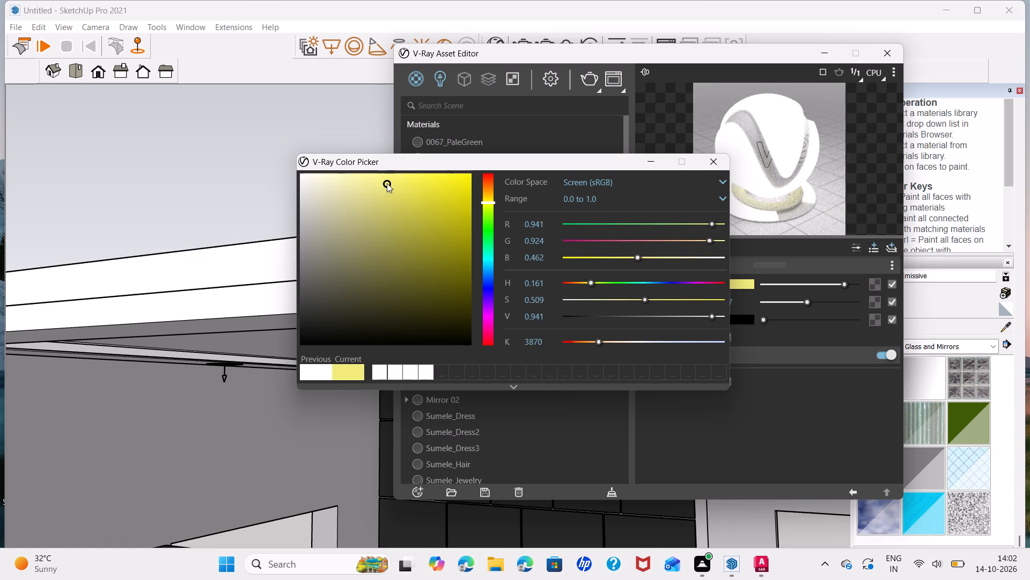
click(389, 177)
click(391, 177)
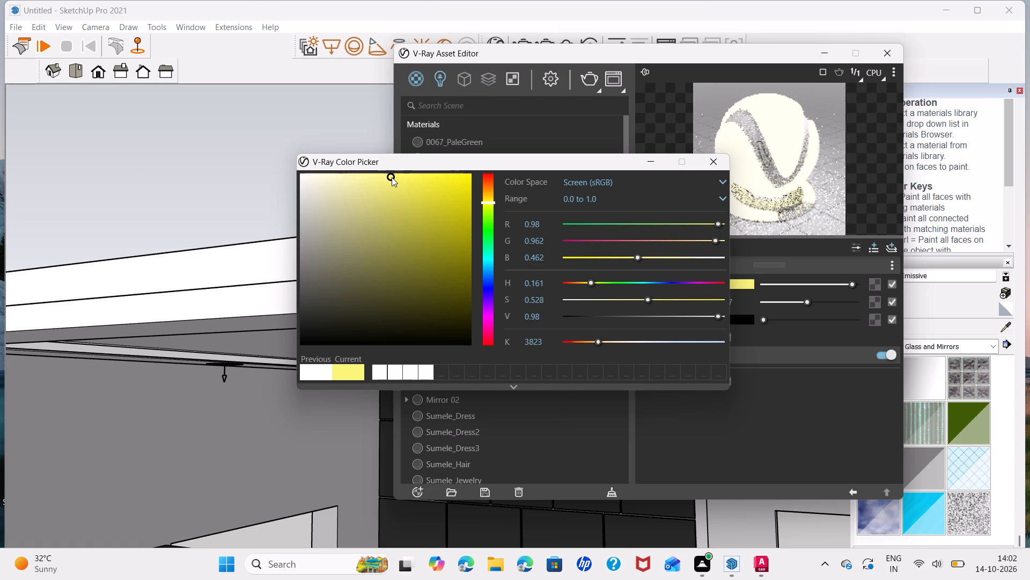
scroll(403, 185, up, 3)
click(402, 175)
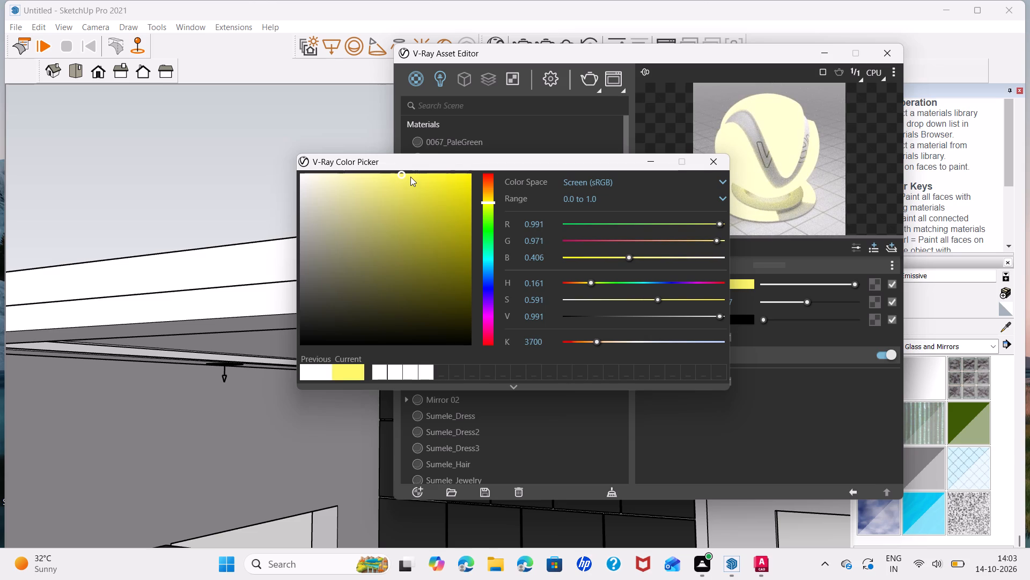
click(410, 177)
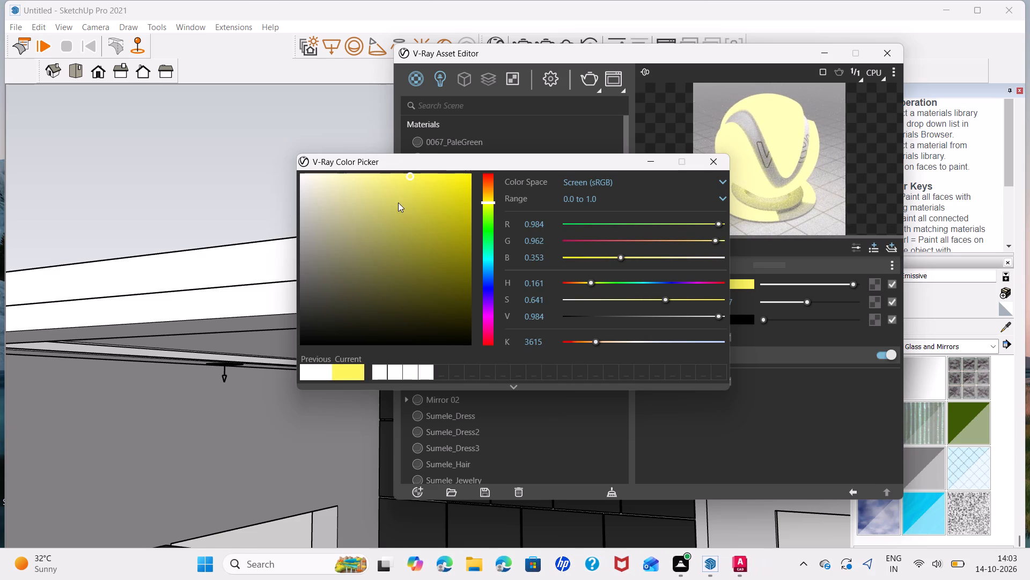
scroll(401, 191, up, 3)
click(411, 184)
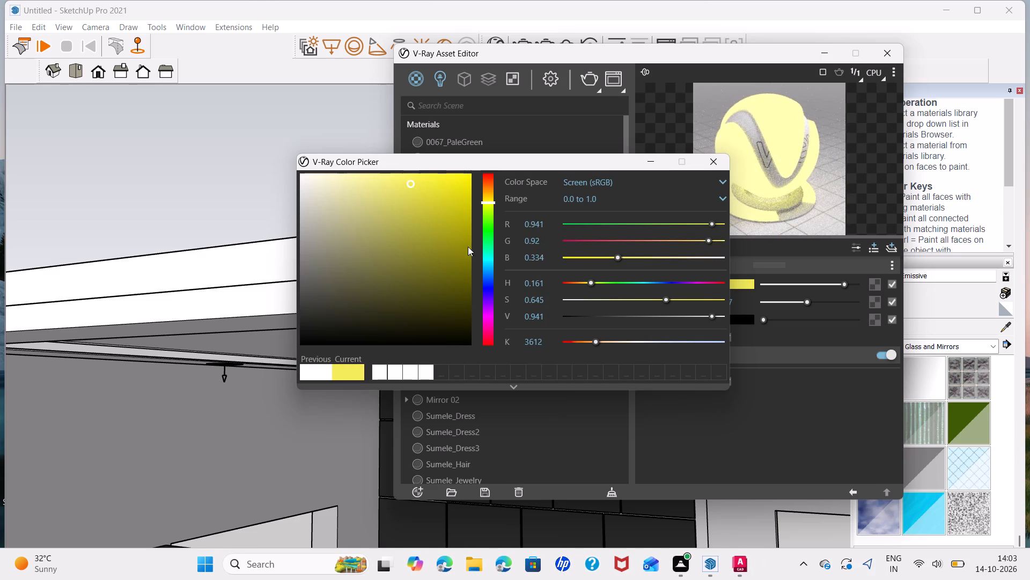
click(713, 165)
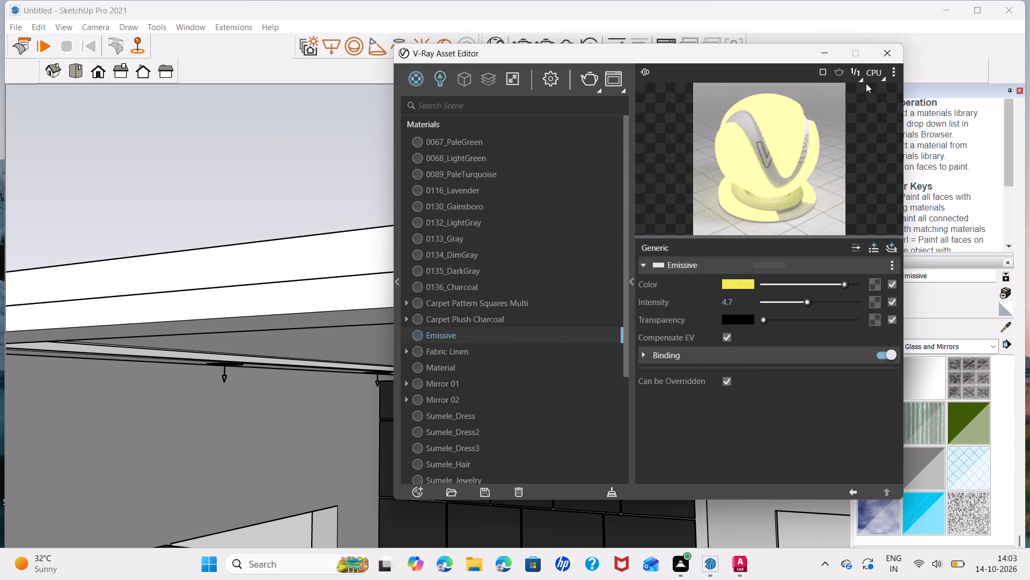
click(879, 54)
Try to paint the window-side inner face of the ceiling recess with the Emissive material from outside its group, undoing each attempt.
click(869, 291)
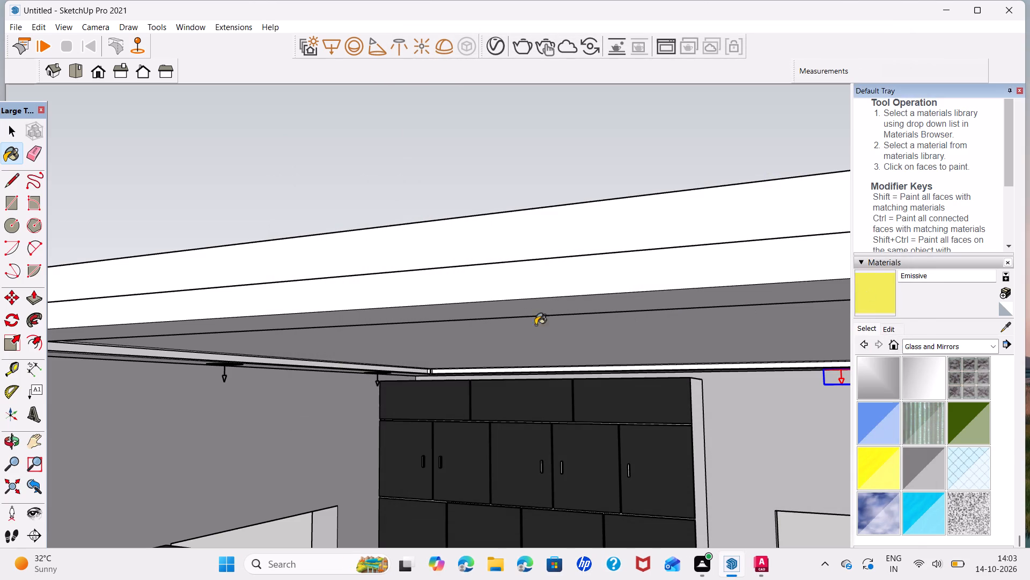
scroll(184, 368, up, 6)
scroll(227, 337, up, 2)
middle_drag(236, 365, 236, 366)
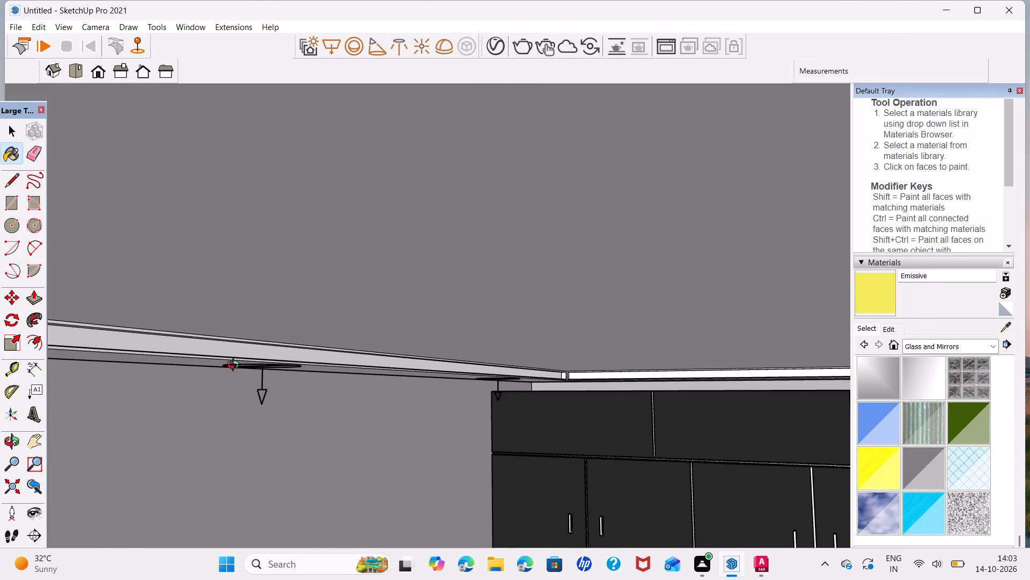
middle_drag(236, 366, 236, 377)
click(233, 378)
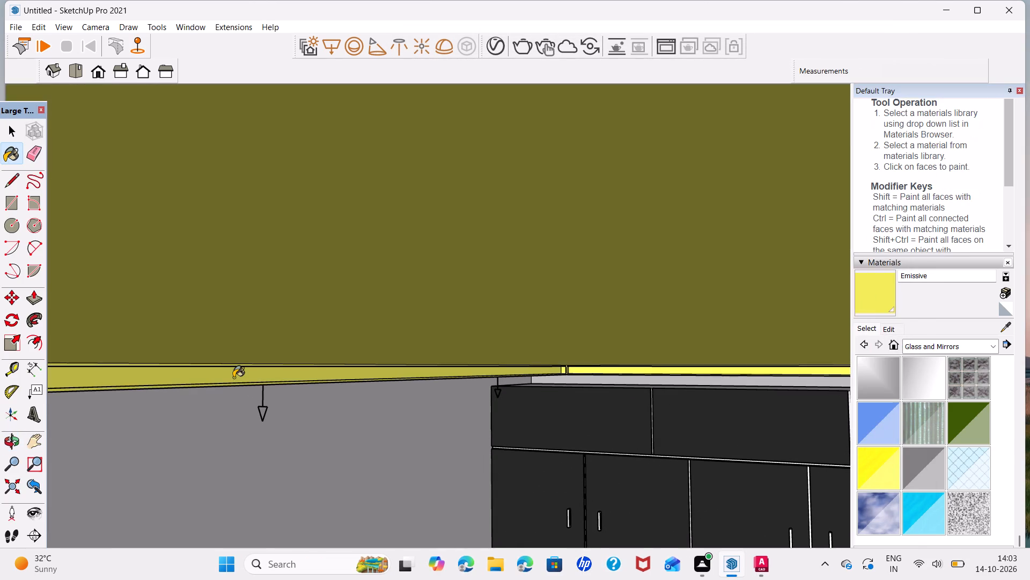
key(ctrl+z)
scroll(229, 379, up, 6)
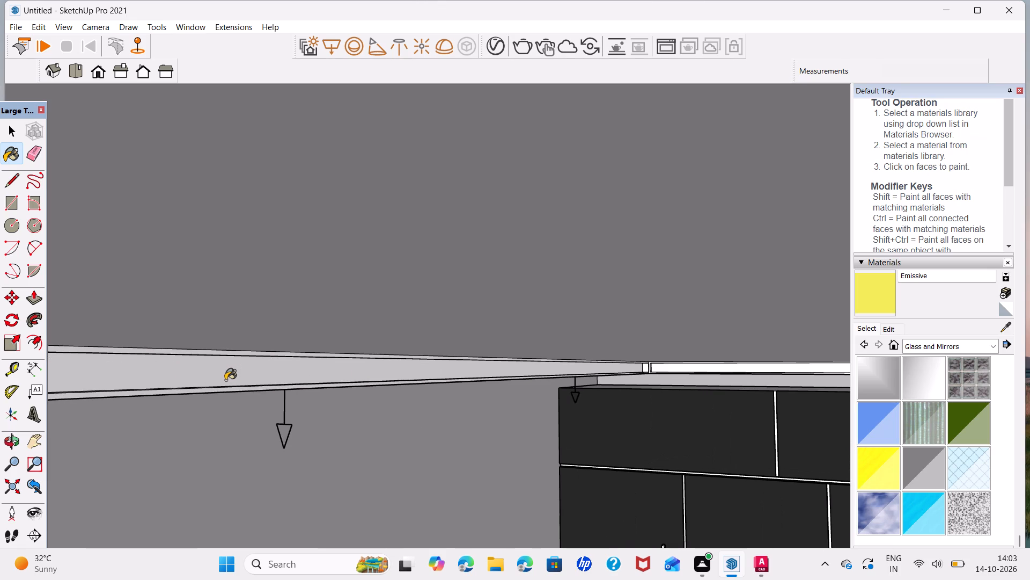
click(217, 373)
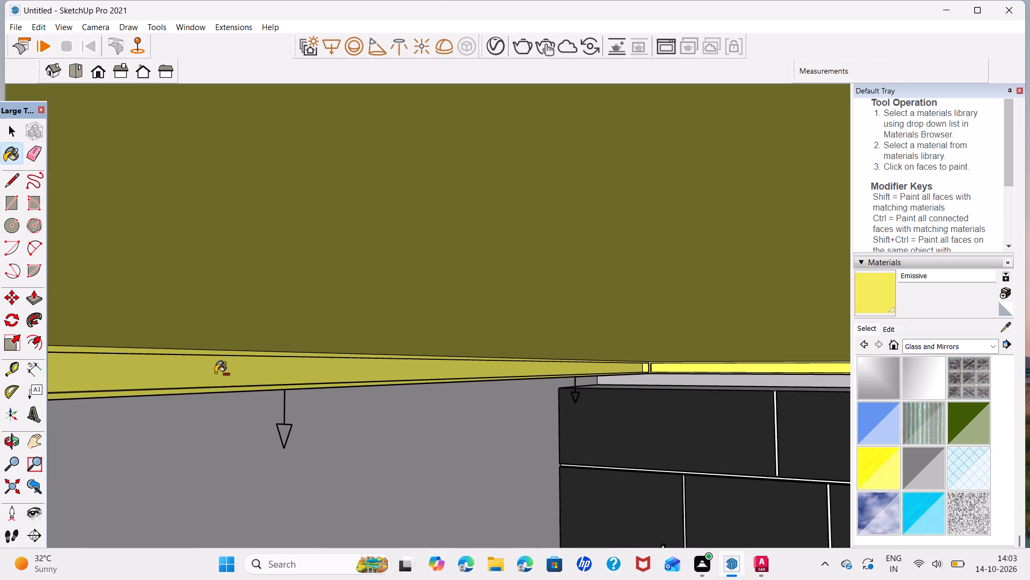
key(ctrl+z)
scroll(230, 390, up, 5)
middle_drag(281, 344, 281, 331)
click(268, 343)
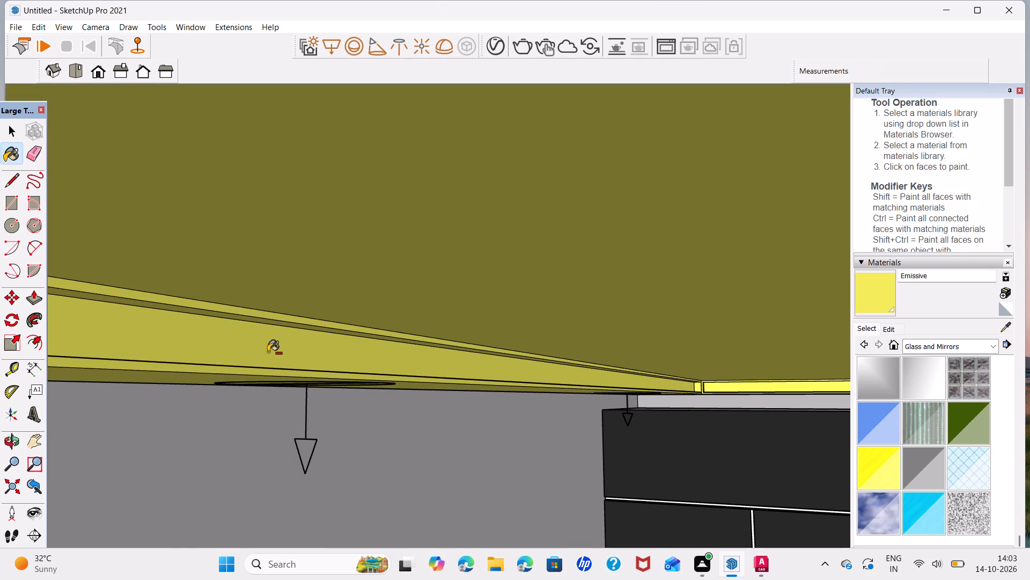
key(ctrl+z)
Inside the ceiling group, paint the recess's window-side and wardrobe-side inner faces with the Emissive material.
key(space)
triple_click(272, 357)
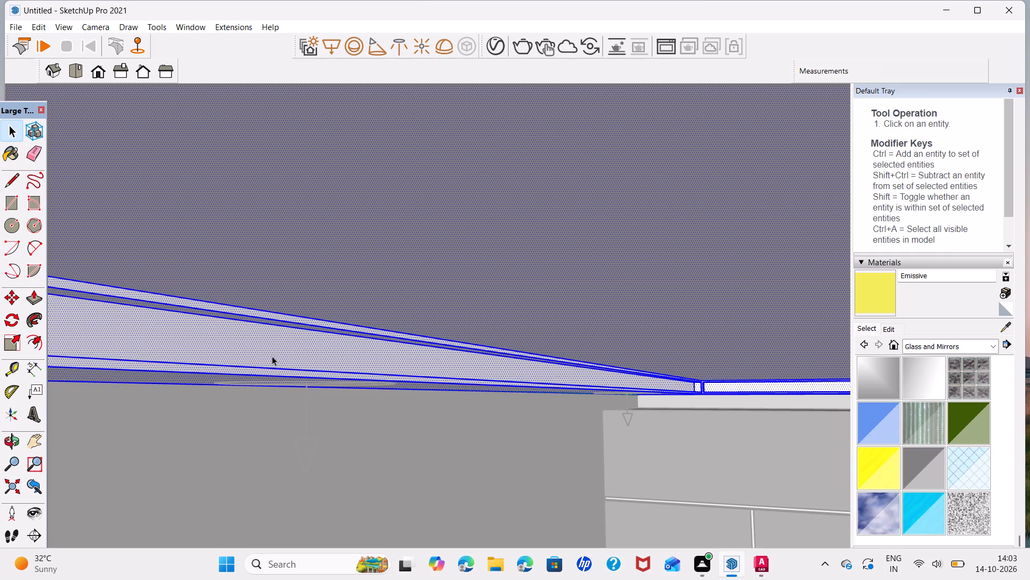
click(298, 350)
click(875, 296)
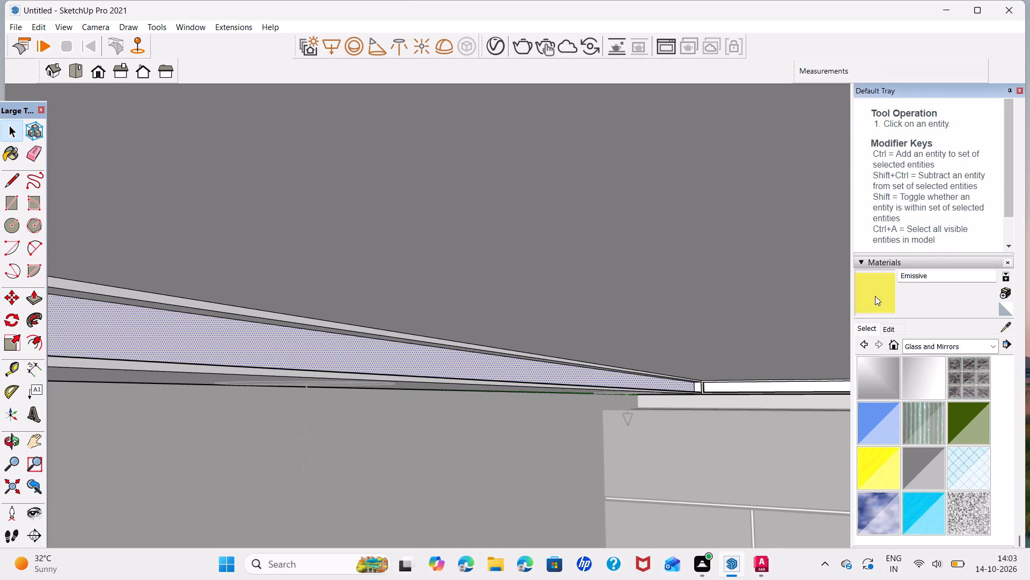
click(335, 350)
scroll(391, 370, down, 5)
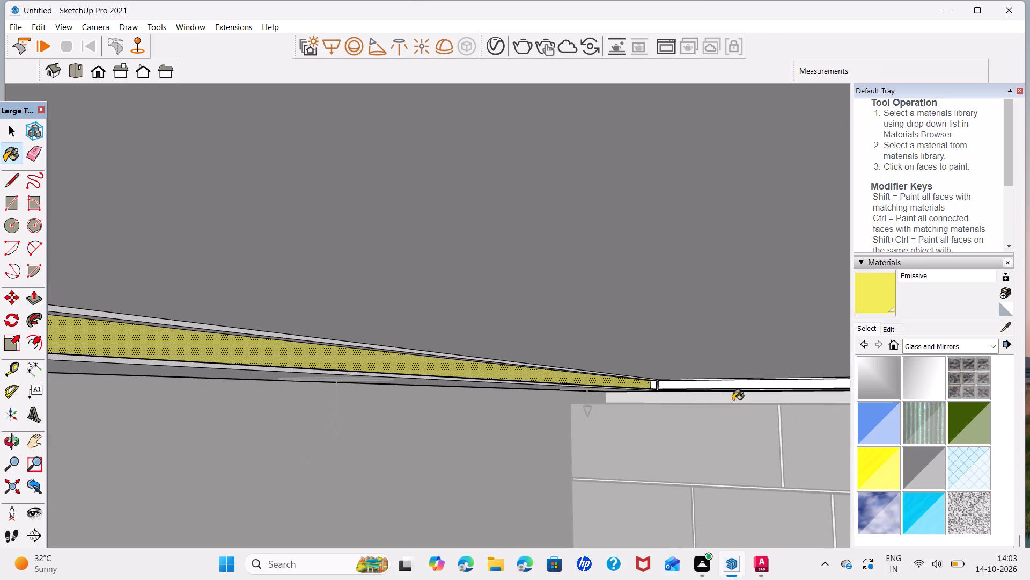
scroll(700, 387, up, 9)
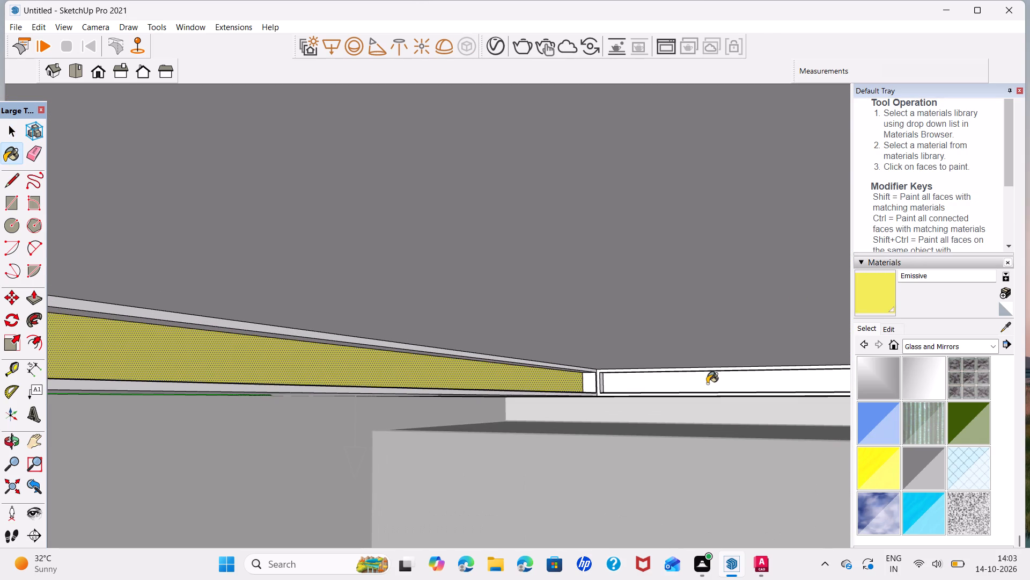
click(707, 383)
Paint the ceiling recess's fluted-wall-side inner face with the Emissive material and leave the ceiling group.
scroll(394, 397, down, 12)
middle_drag(332, 429, 446, 465)
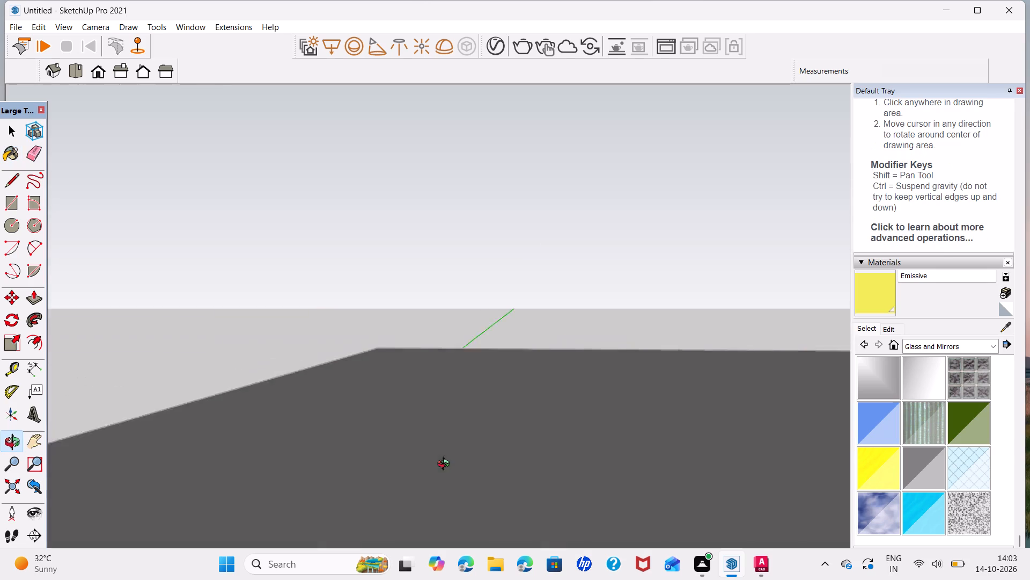
middle_drag(446, 465, 457, 401)
scroll(457, 401, down, 5)
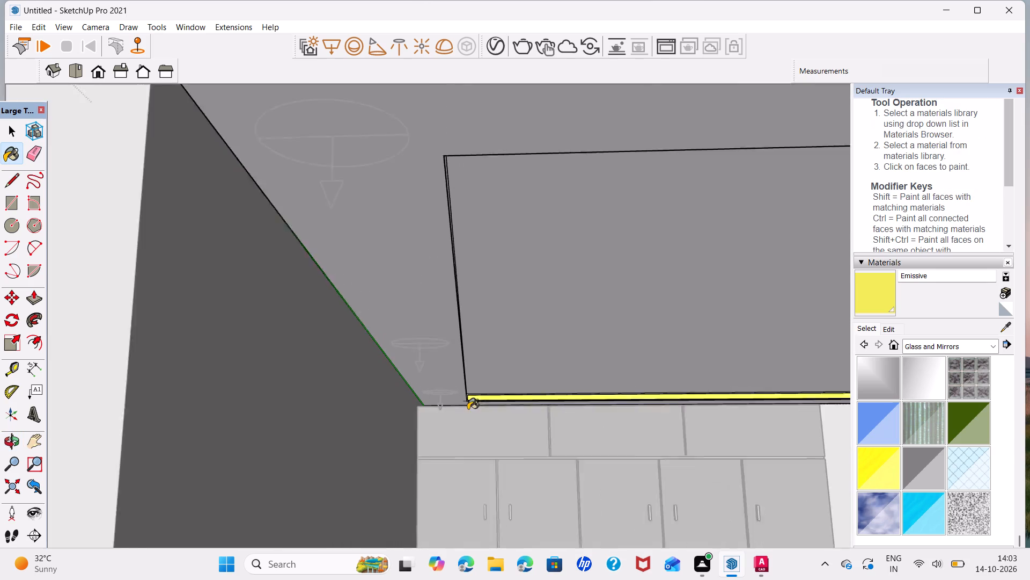
scroll(468, 409, down, 2)
middle_drag(629, 399, 355, 380)
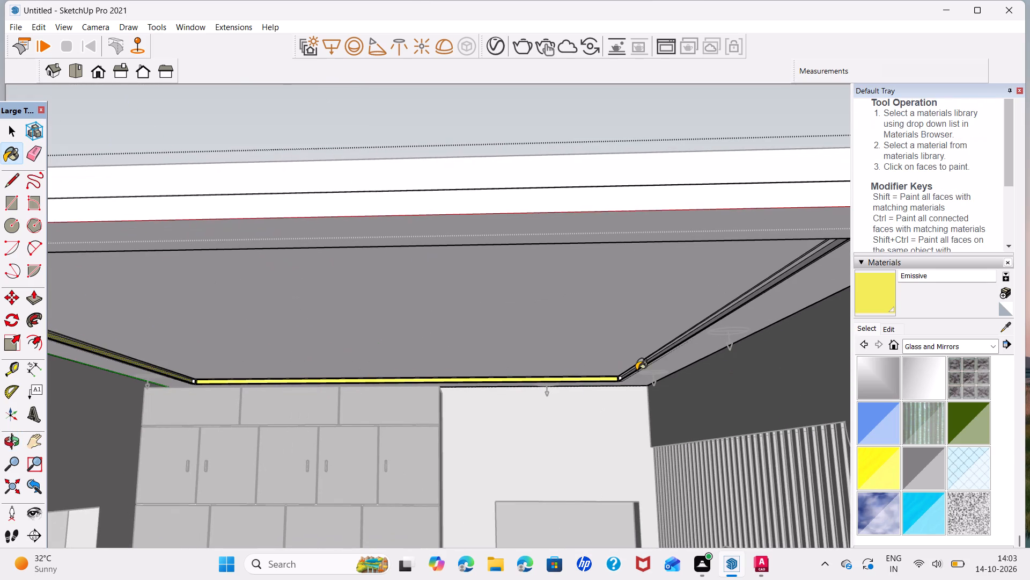
scroll(641, 370, up, 6)
middle_drag(645, 365, 735, 375)
scroll(715, 356, up, 6)
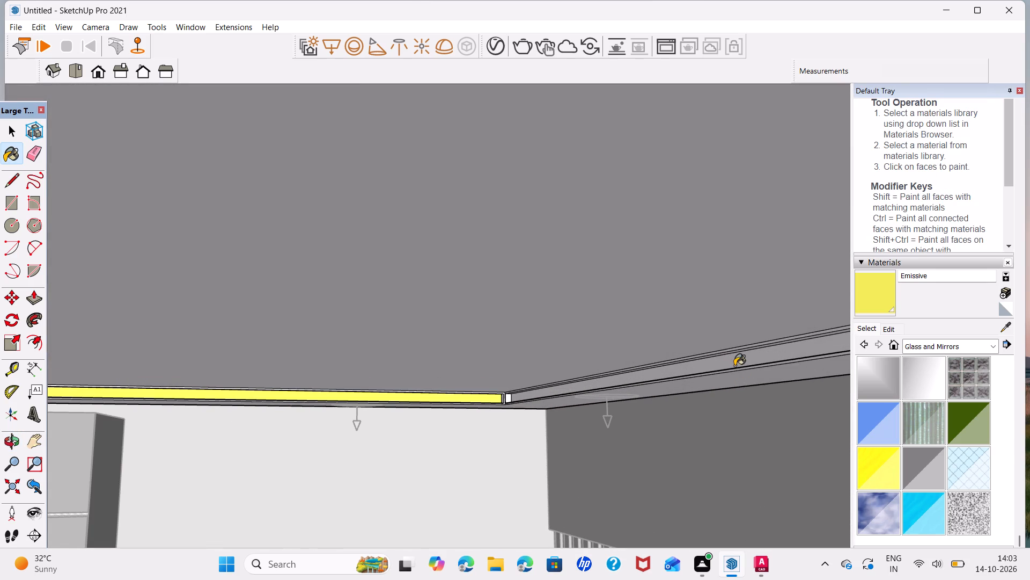
click(738, 362)
scroll(417, 409, down, 12)
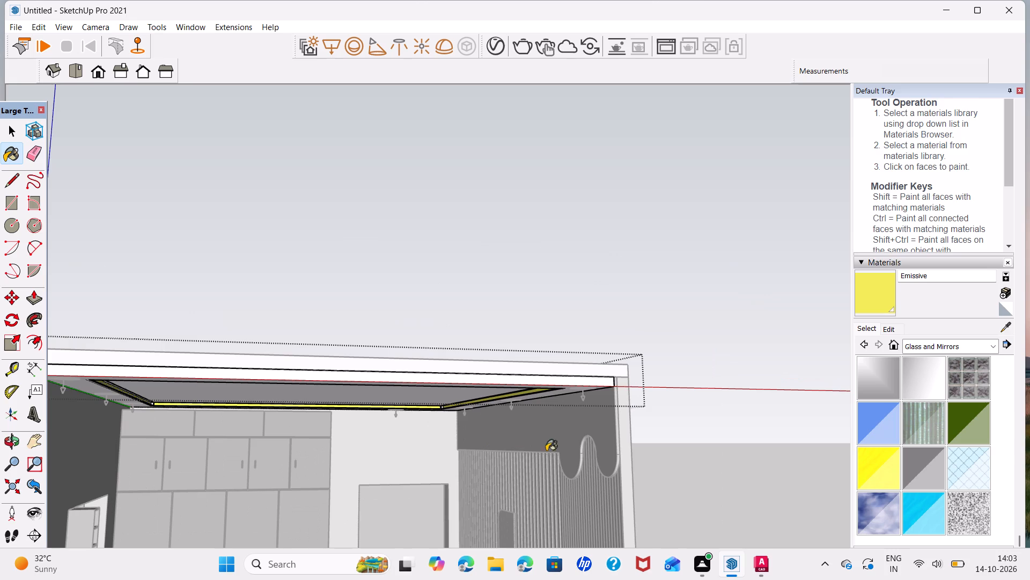
middle_drag(606, 462, 580, 419)
key(space)
click(668, 429)
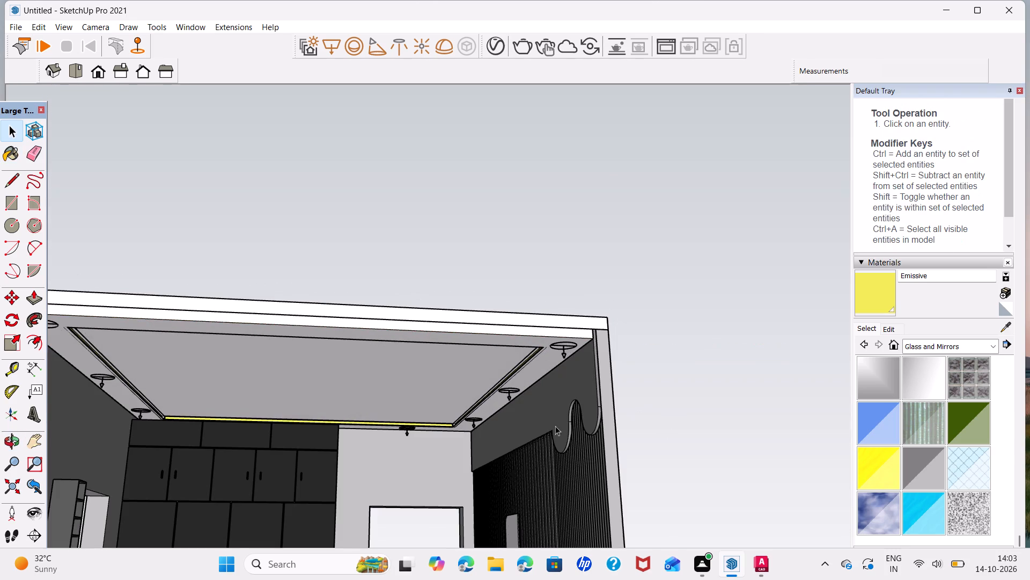
Inside the group of the wavy panel above the fluted wall, paint all the curved edge faces with the Emissive material.
scroll(596, 442, up, 11)
triple_click(597, 380)
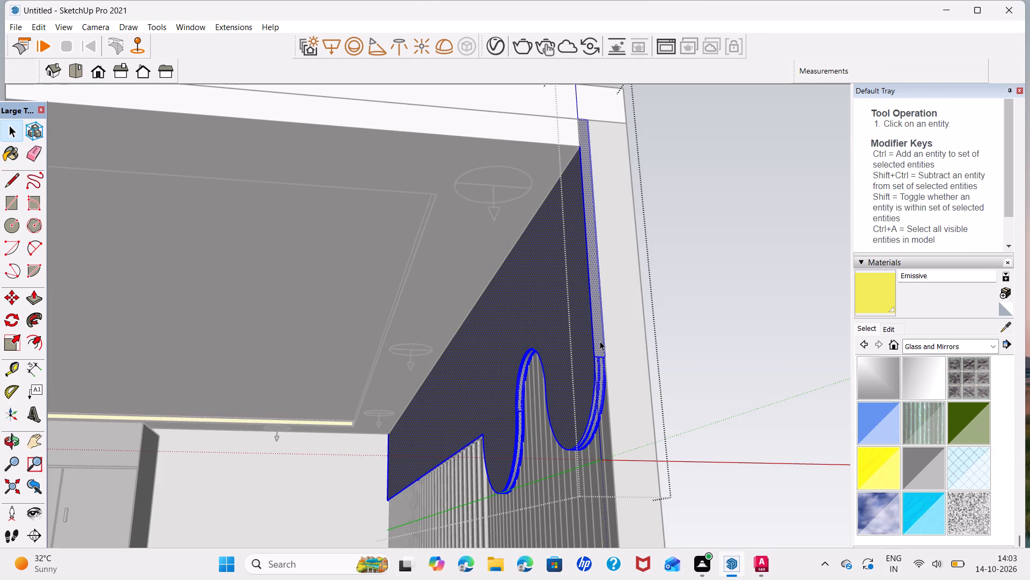
click(600, 341)
click(864, 300)
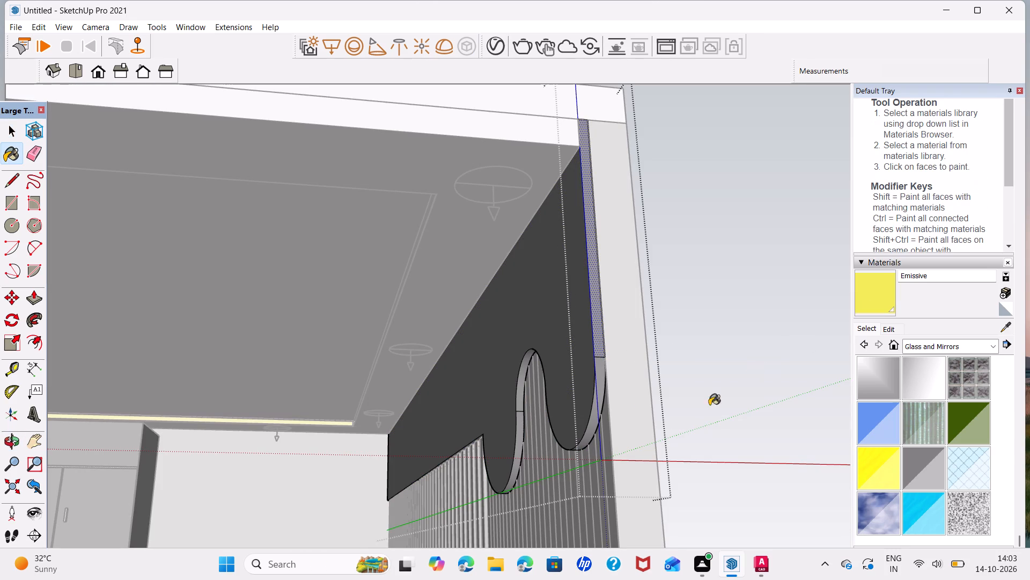
scroll(600, 374, up, 4)
click(604, 375)
middle_drag(504, 427, 553, 386)
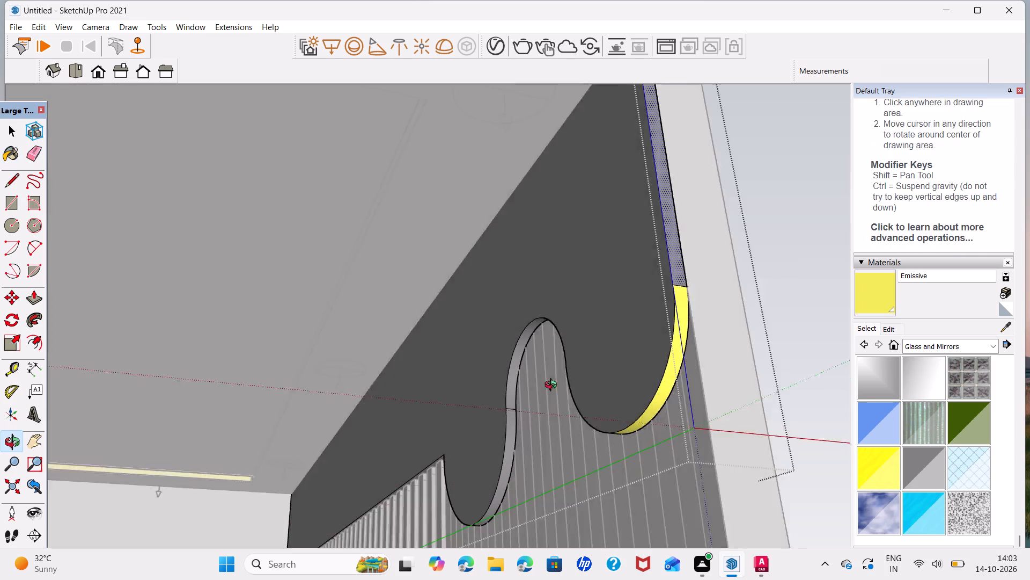
middle_drag(553, 386, 810, 336)
scroll(621, 355, up, 5)
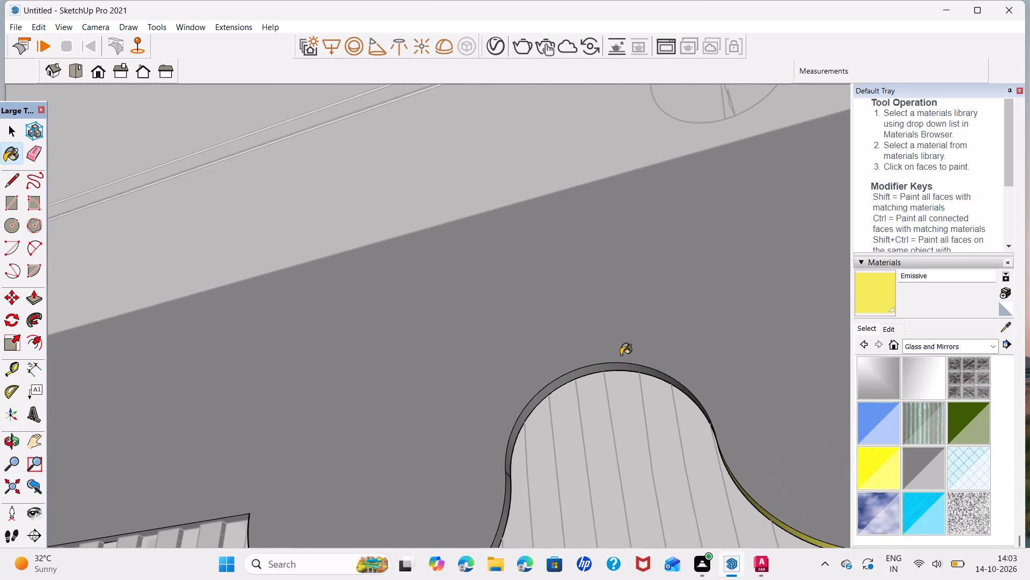
click(627, 368)
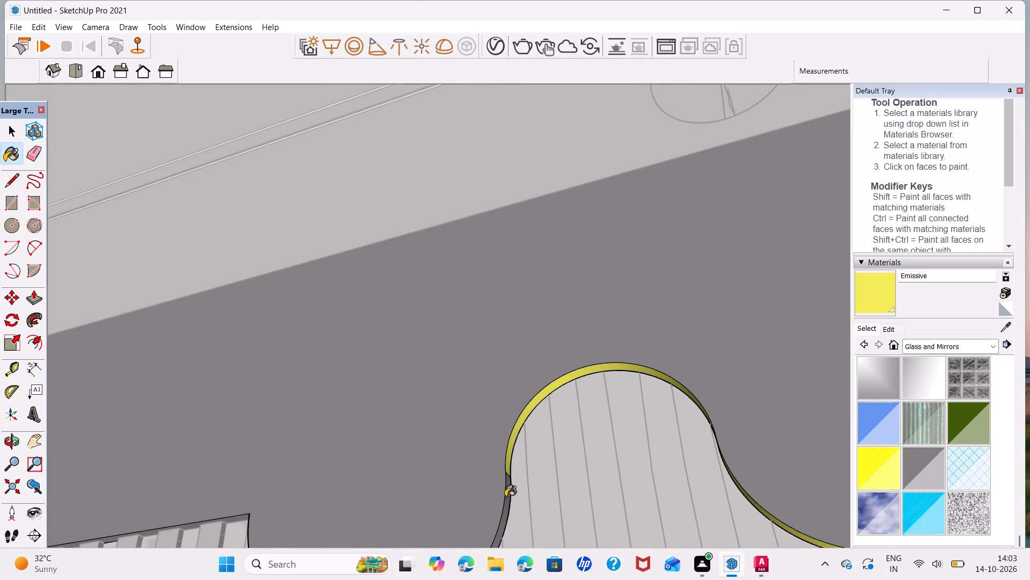
click(506, 493)
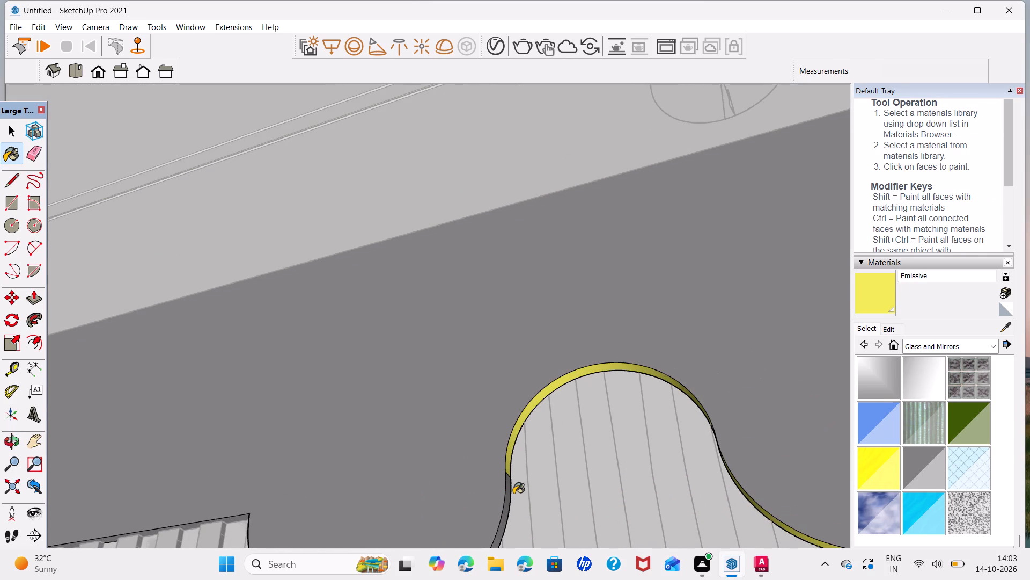
scroll(513, 494, up, 5)
click(502, 488)
Paint the wavy panel's straight lower edge face above the flutes with the Emissive material and leave the group.
scroll(492, 441, down, 7)
scroll(292, 498, down, 4)
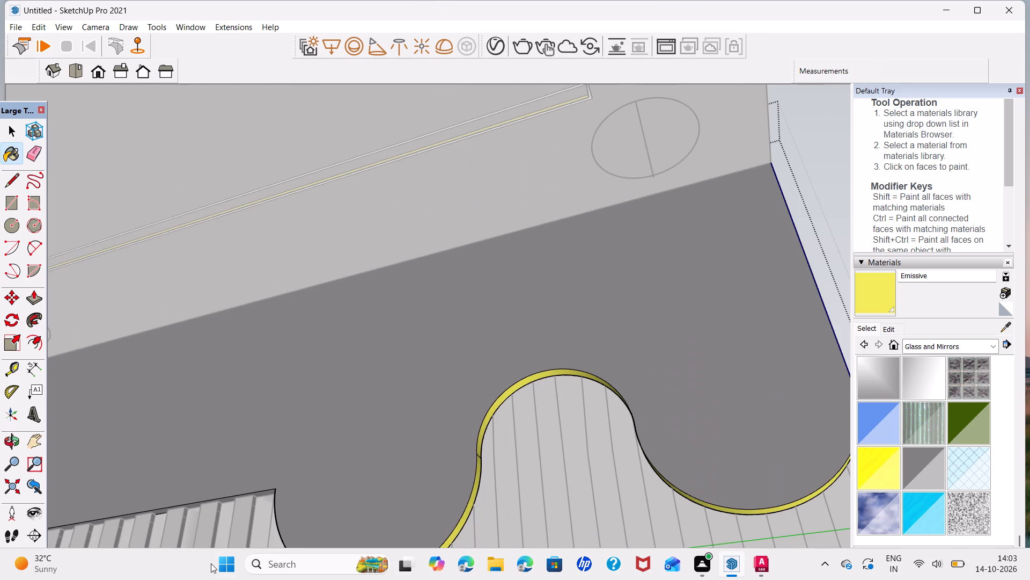
scroll(211, 563, down, 1)
middle_drag(266, 533, 524, 433)
scroll(500, 400, up, 5)
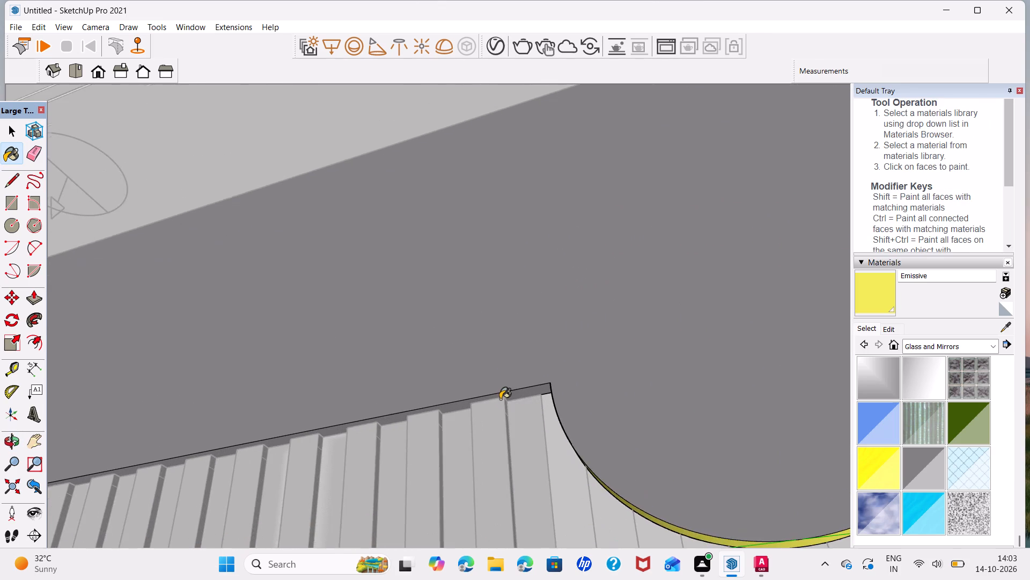
scroll(522, 393, up, 5)
click(523, 393)
scroll(367, 441, down, 10)
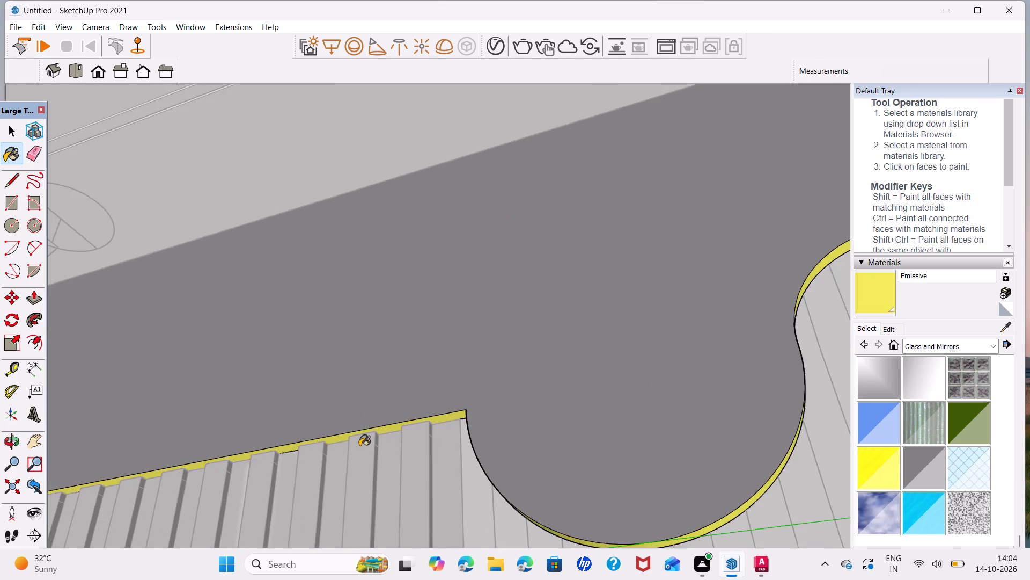
scroll(359, 446, down, 12)
scroll(488, 452, down, 4)
middle_drag(484, 445, 389, 489)
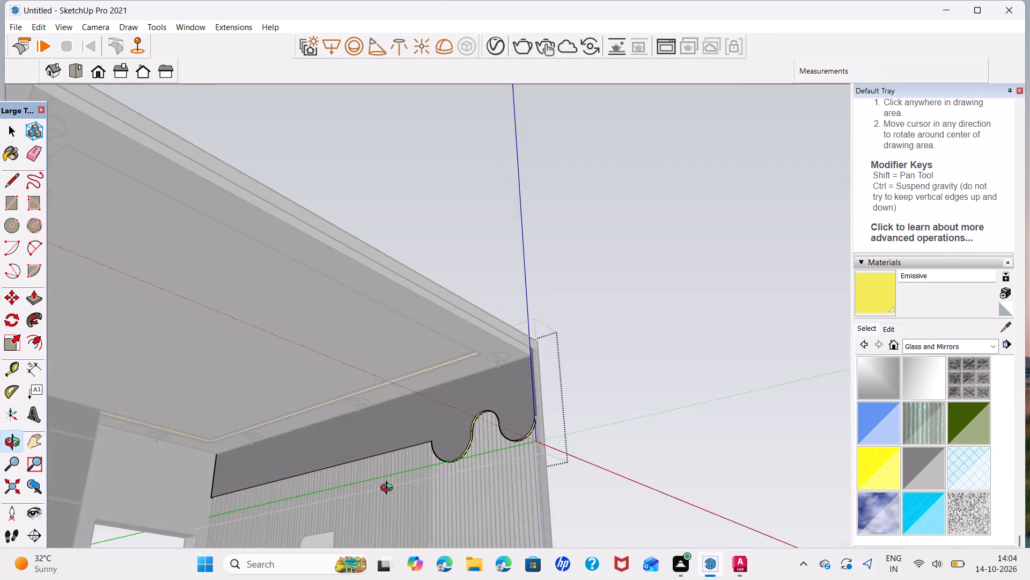
middle_drag(389, 489, 268, 517)
scroll(325, 467, down, 8)
middle_drag(286, 462, 240, 518)
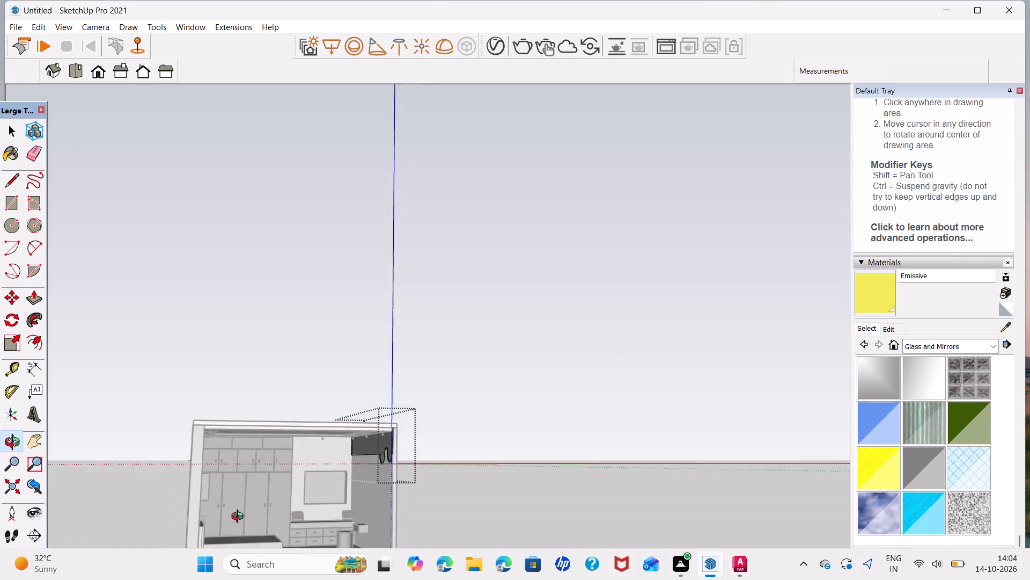
middle_drag(240, 518, 141, 534)
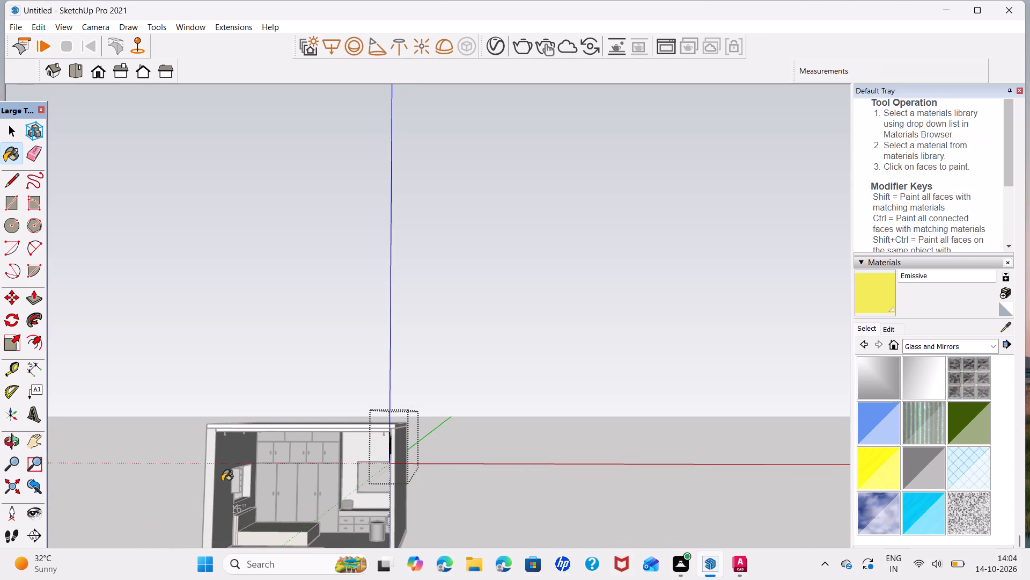
scroll(225, 483, up, 1)
middle_drag(327, 494, 354, 511)
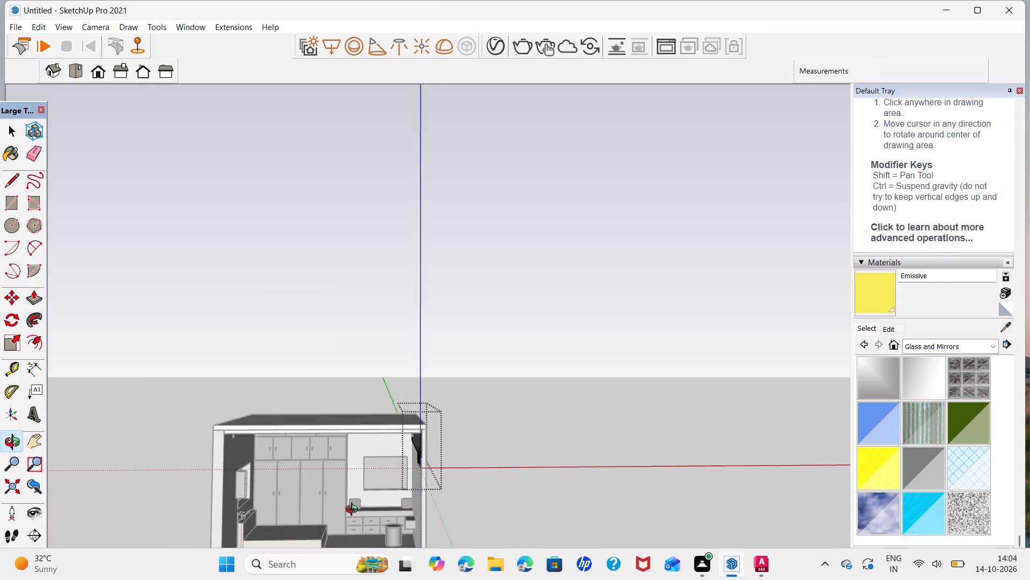
middle_drag(354, 511, 353, 517)
key(space)
click(554, 422)
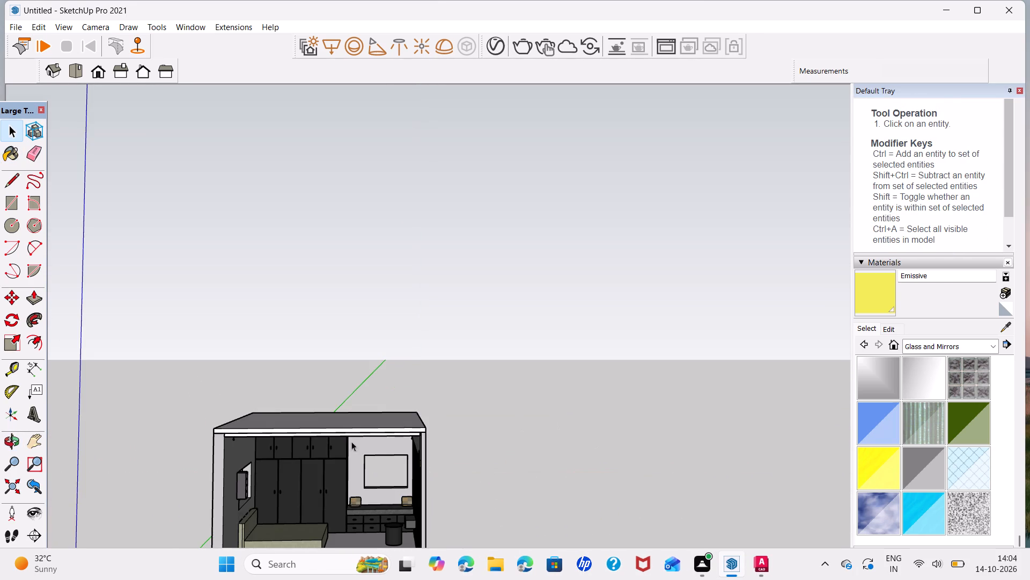
Render the bedroom interior with V-Ray, framed toward the wardrobe and dresser wall with the ceiling lighting in view, and inspect the image.
middle_drag(342, 466, 342, 366)
scroll(275, 385, up, 6)
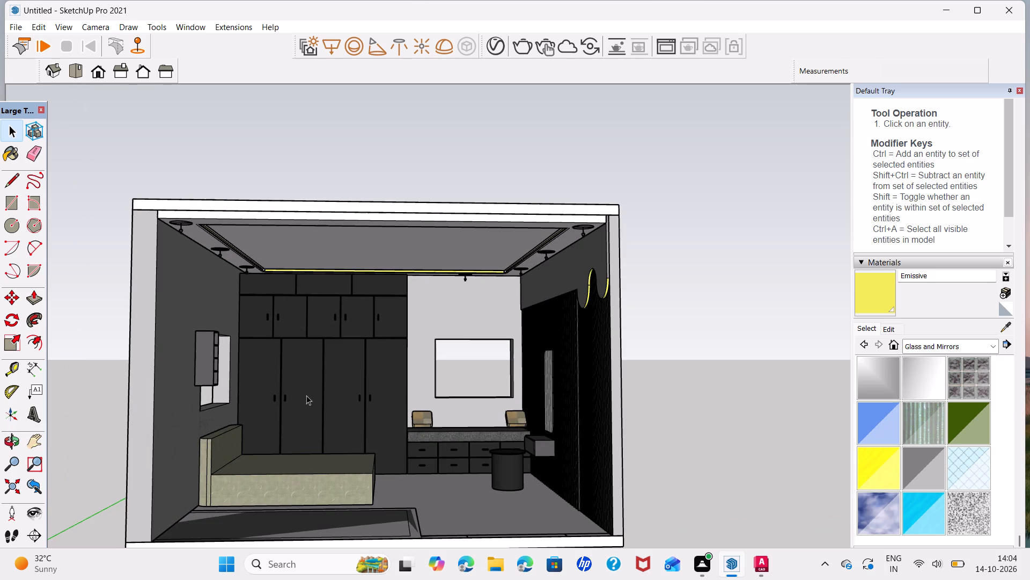
shift+middle_drag(356, 401, 424, 393)
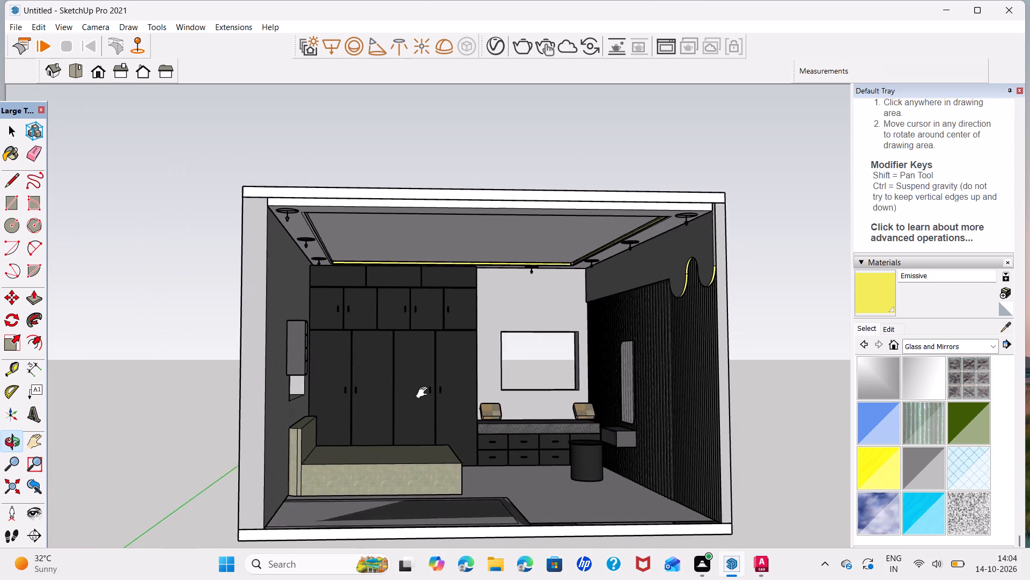
shift+middle_drag(424, 393, 408, 369)
scroll(385, 403, up, 2)
middle_drag(513, 409, 496, 413)
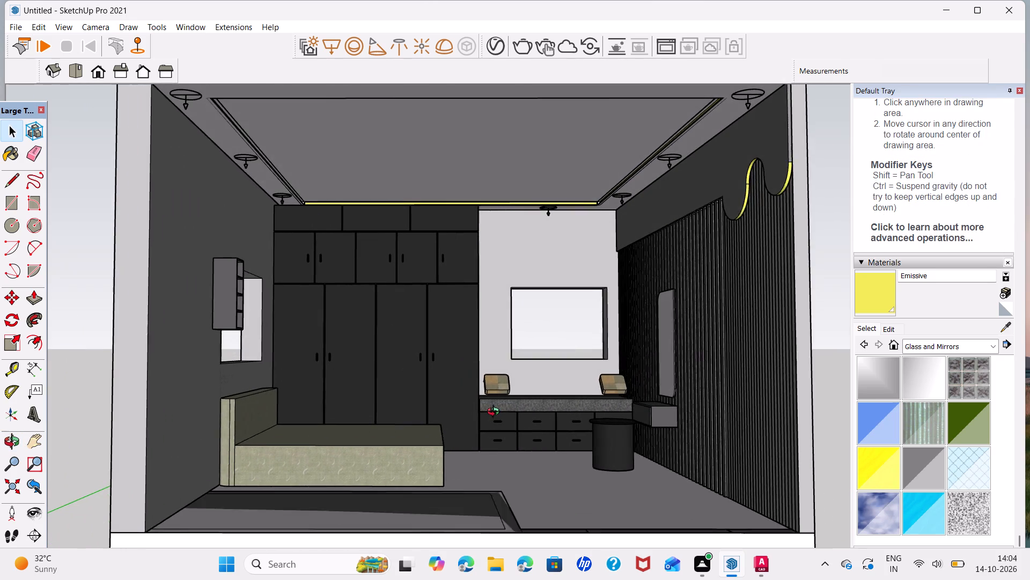
middle_drag(496, 413, 493, 414)
scroll(469, 386, up, 1)
middle_drag(467, 385, 444, 424)
scroll(444, 424, up, 1)
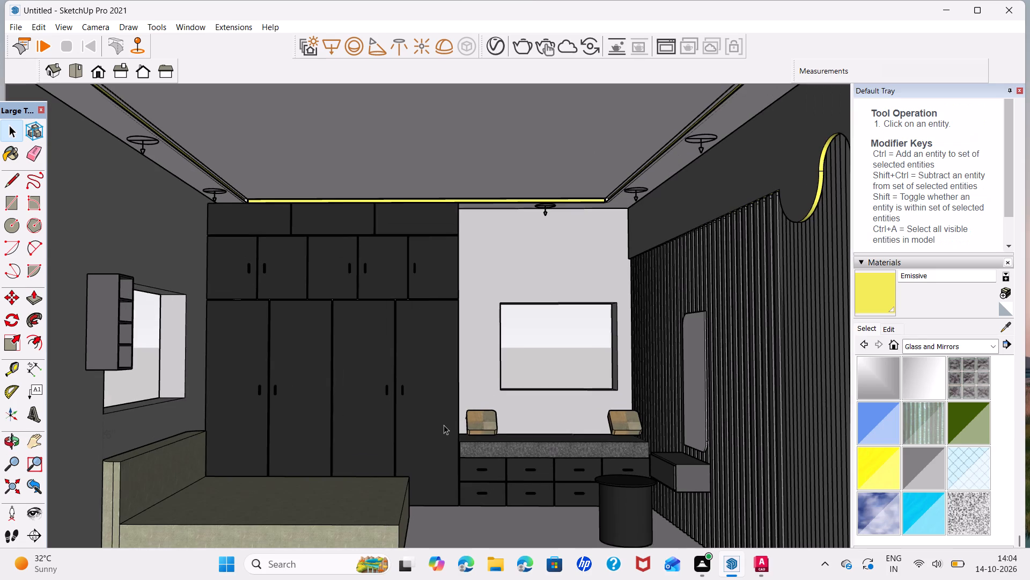
middle_drag(451, 424, 477, 439)
shift+scroll(477, 439, down, 1)
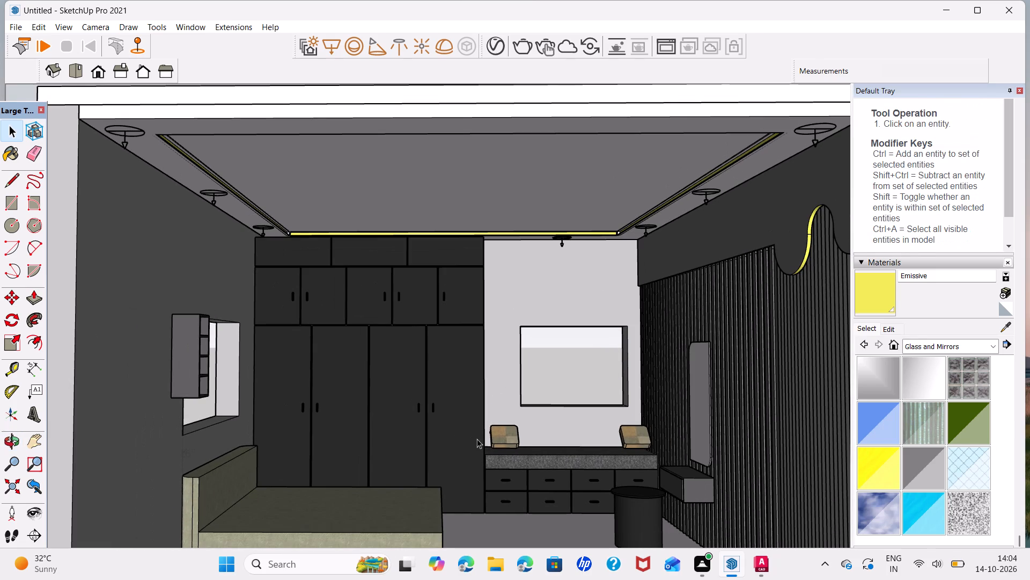
shift+middle_drag(477, 439, 461, 406)
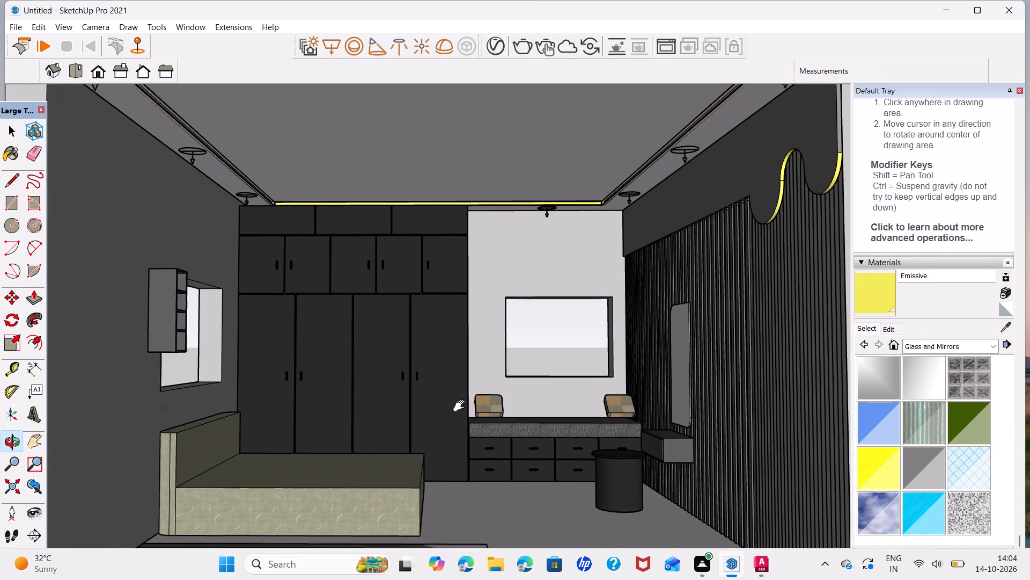
shift+middle_drag(461, 406, 465, 404)
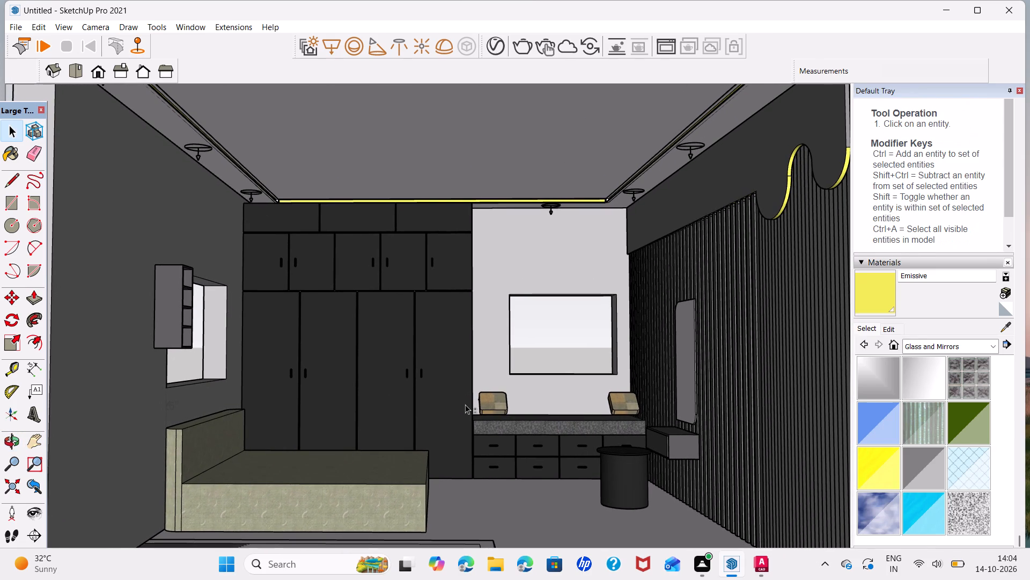
click(531, 48)
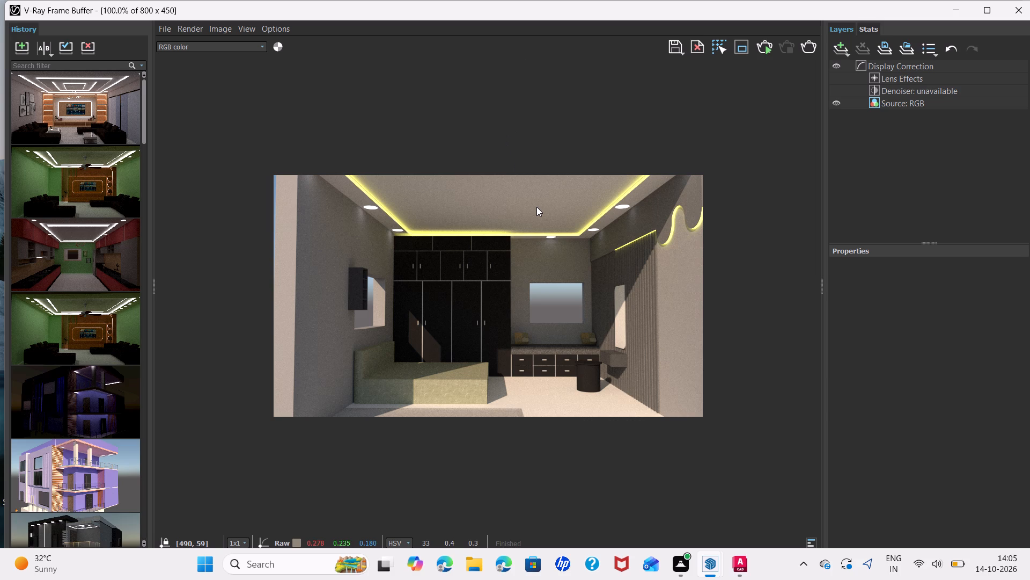
scroll(684, 287, down, 1)
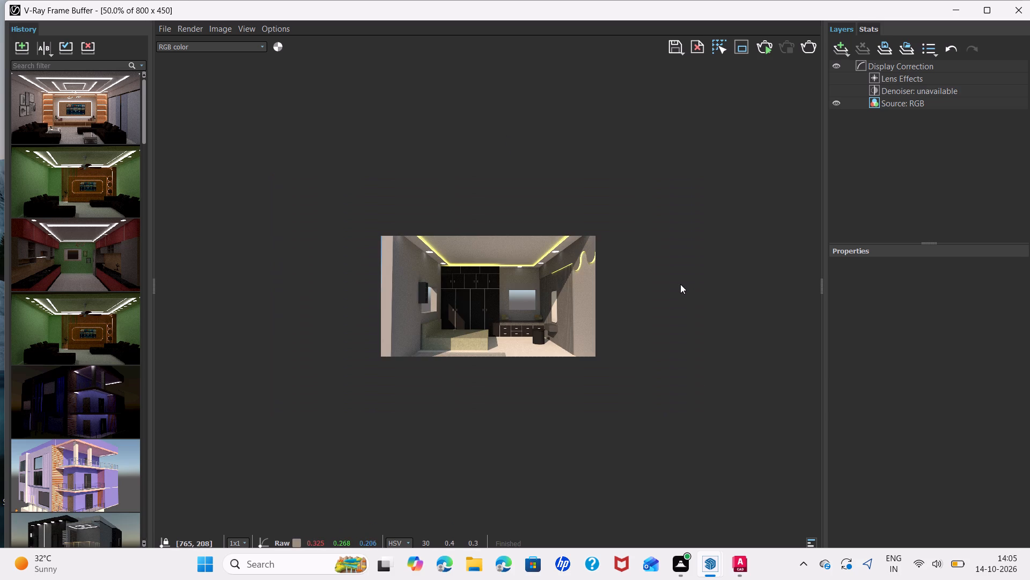
scroll(533, 291, up, 2)
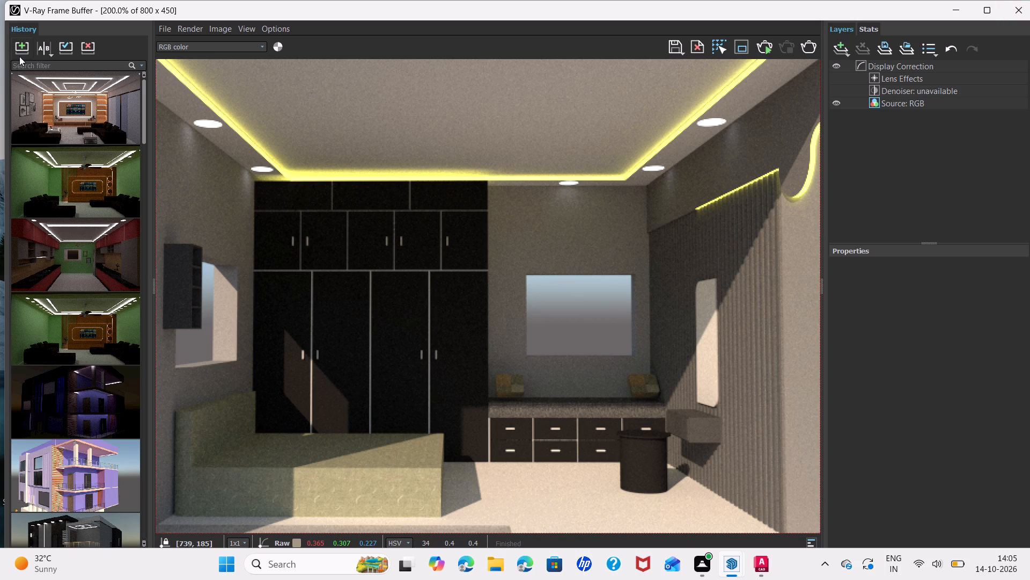
scroll(314, 307, down, 1)
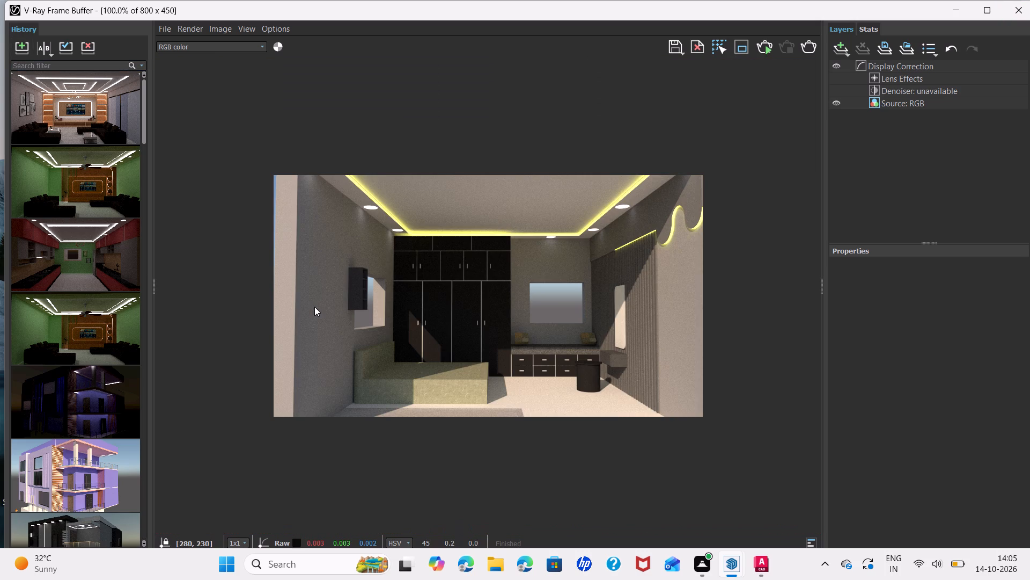
Examine the rendered bedroom image up close and close the V-Ray frame buffer.
scroll(318, 315, up, 1)
scroll(318, 315, down, 1)
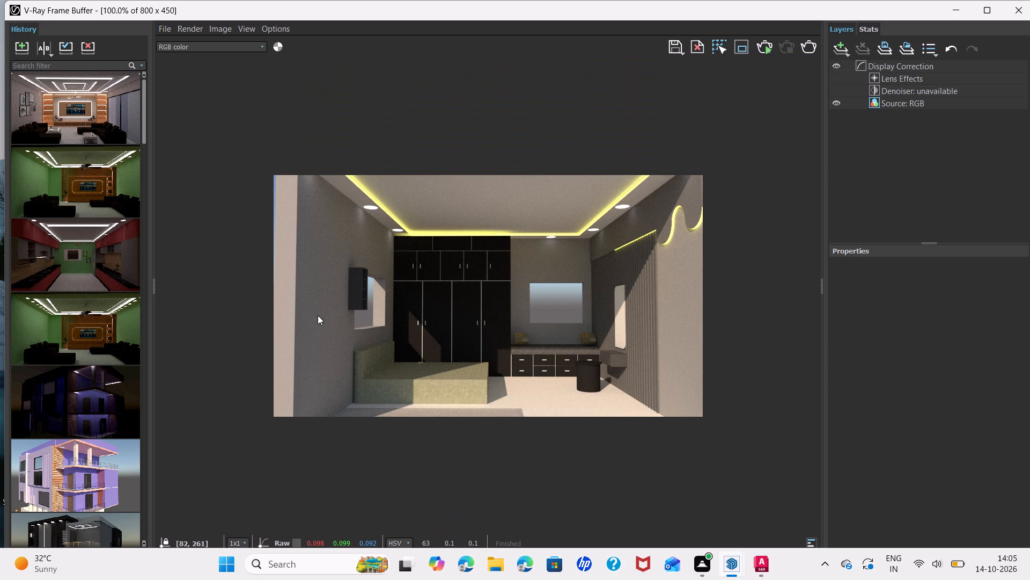
scroll(590, 349, up, 1)
scroll(590, 349, down, 1)
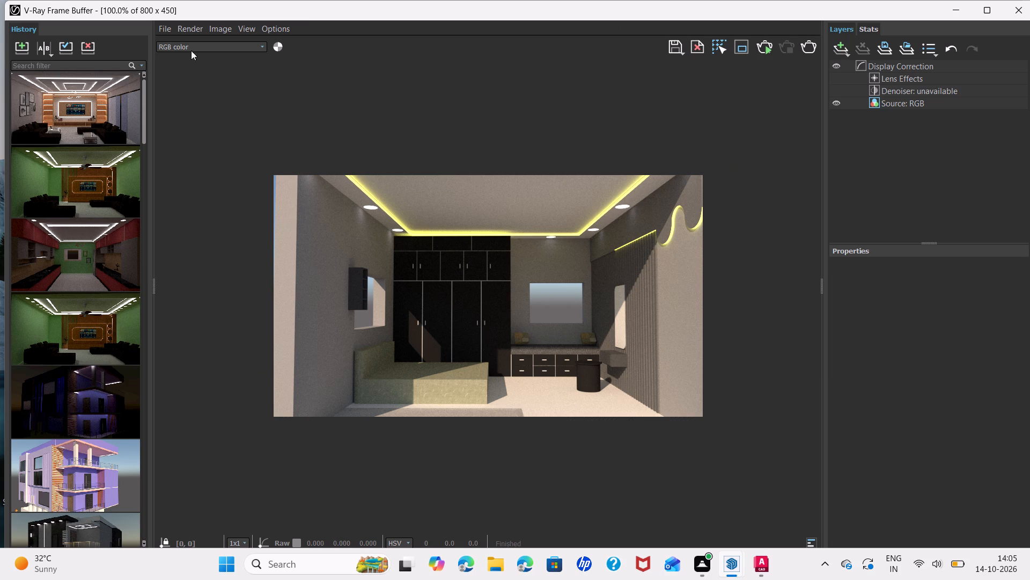
click(1029, 7)
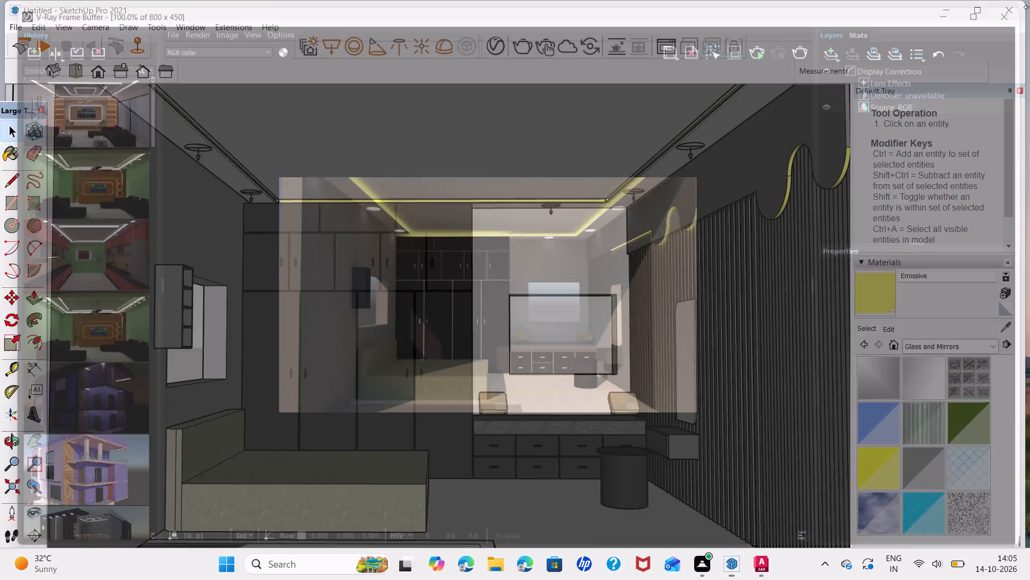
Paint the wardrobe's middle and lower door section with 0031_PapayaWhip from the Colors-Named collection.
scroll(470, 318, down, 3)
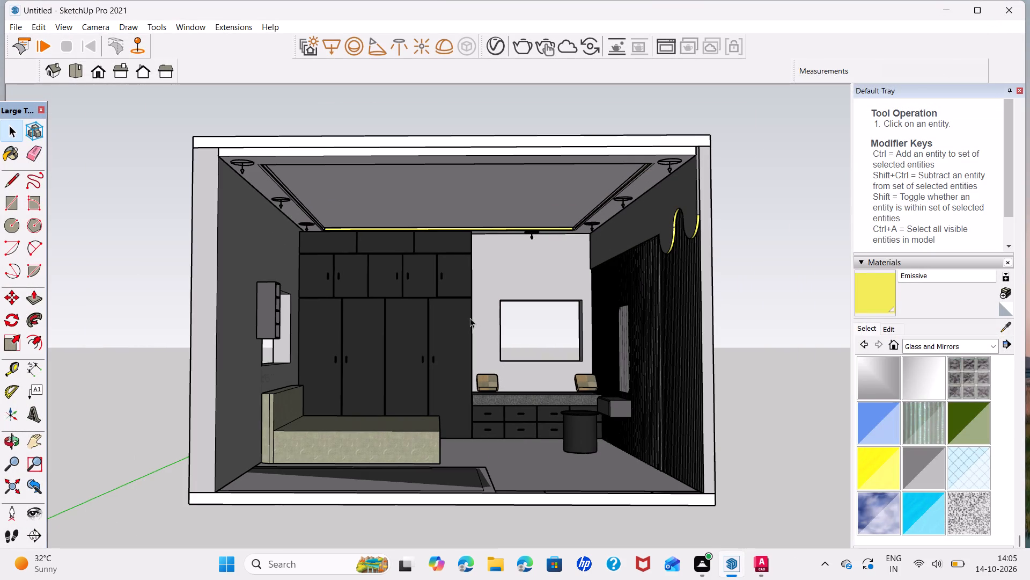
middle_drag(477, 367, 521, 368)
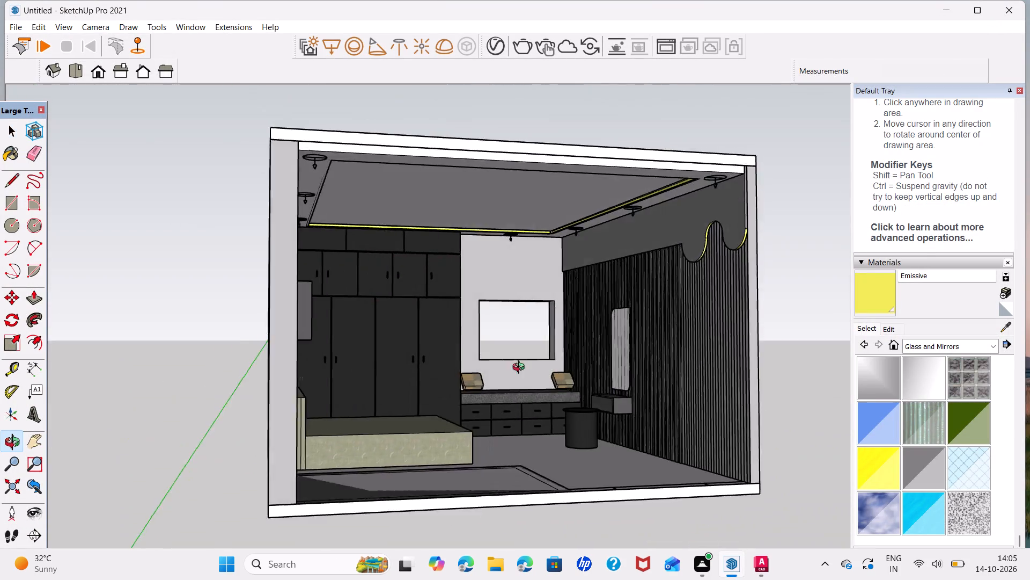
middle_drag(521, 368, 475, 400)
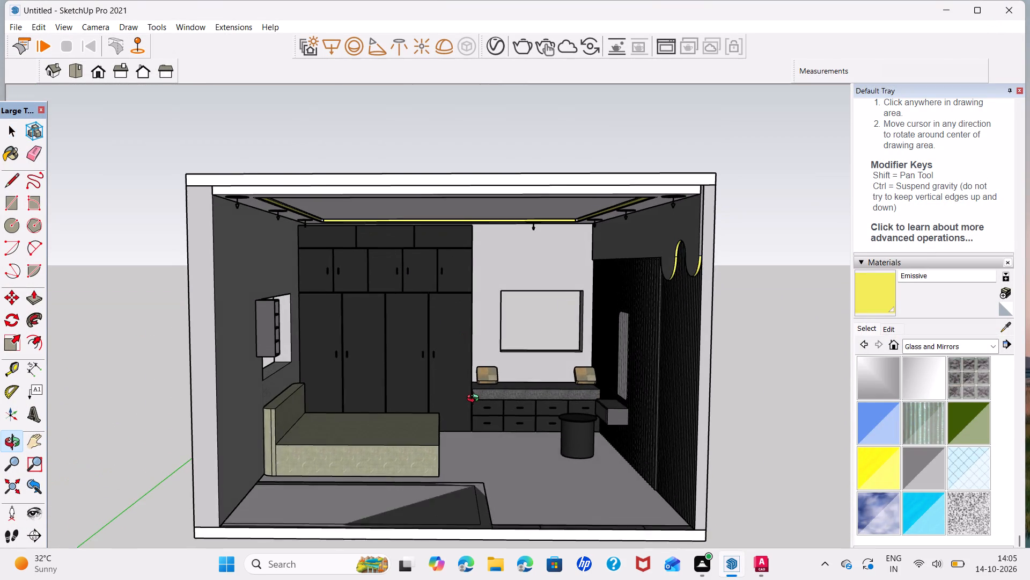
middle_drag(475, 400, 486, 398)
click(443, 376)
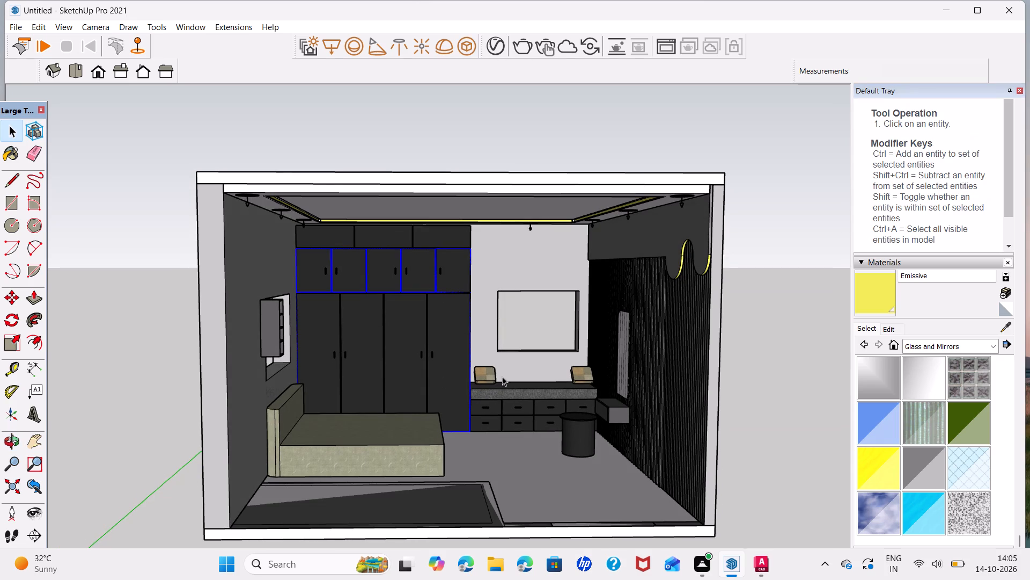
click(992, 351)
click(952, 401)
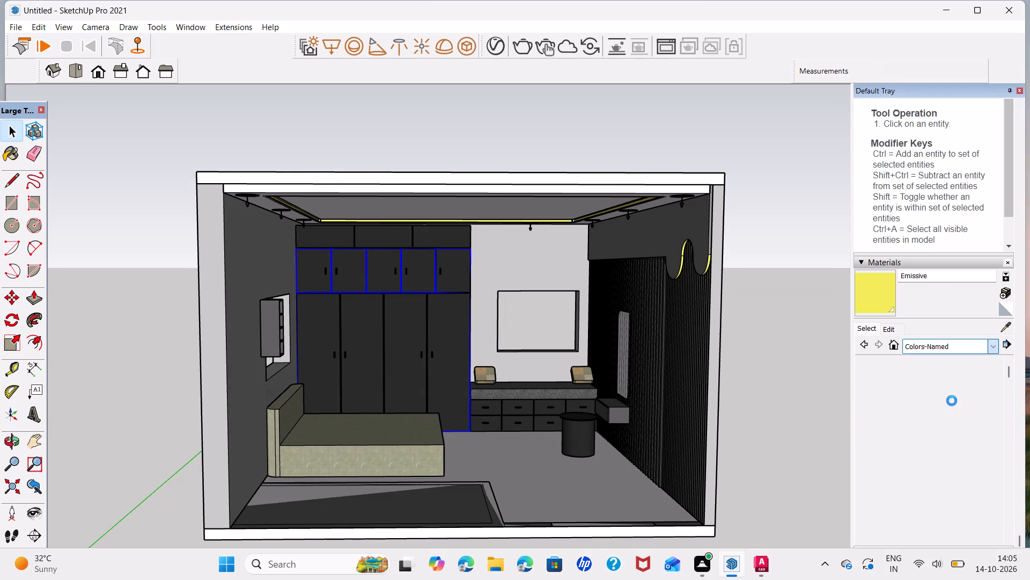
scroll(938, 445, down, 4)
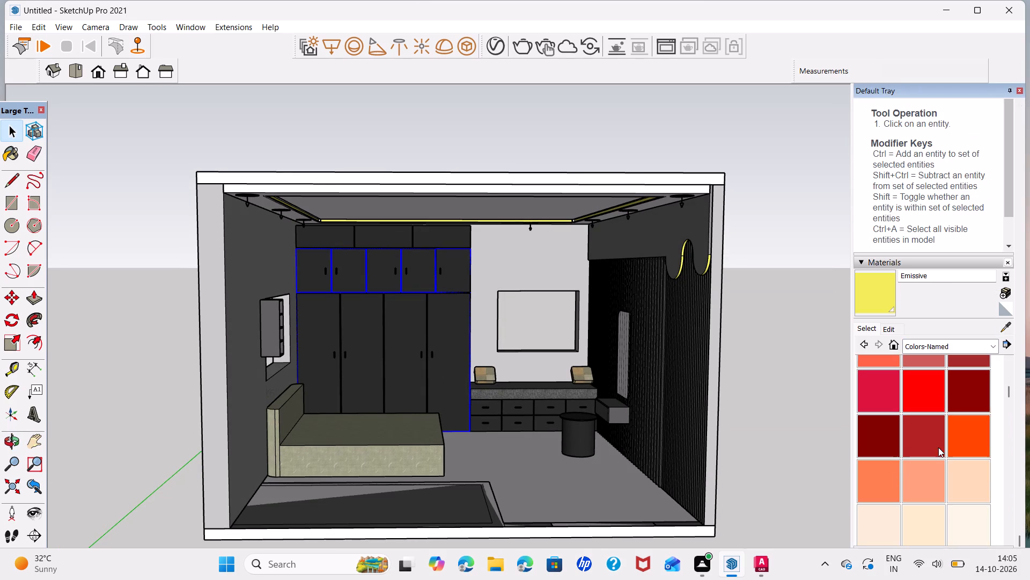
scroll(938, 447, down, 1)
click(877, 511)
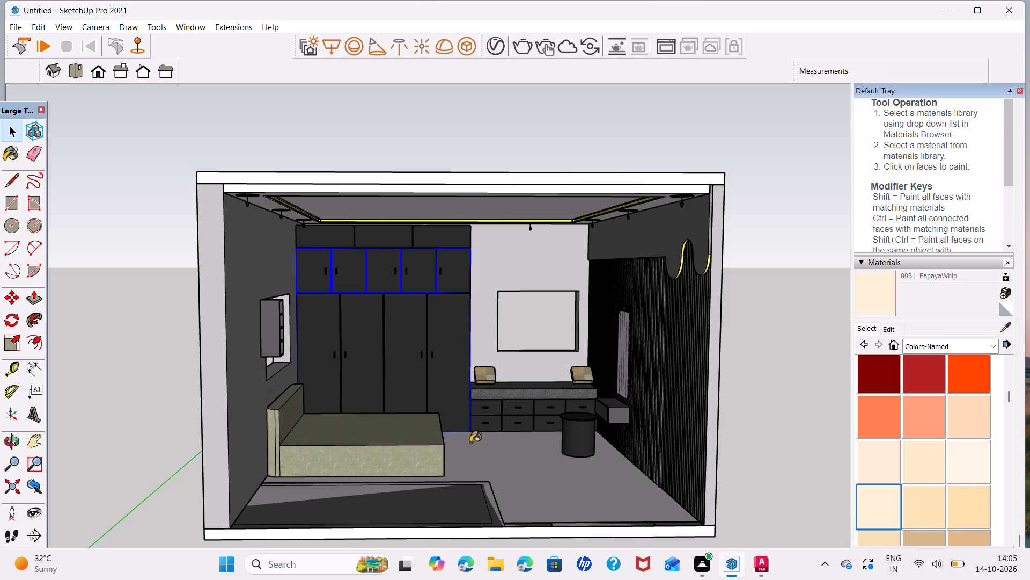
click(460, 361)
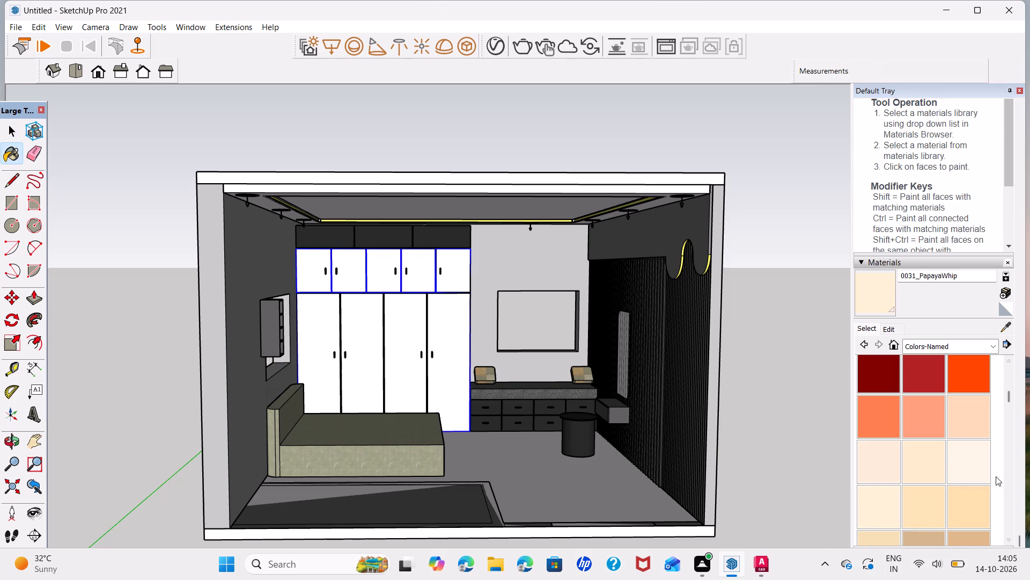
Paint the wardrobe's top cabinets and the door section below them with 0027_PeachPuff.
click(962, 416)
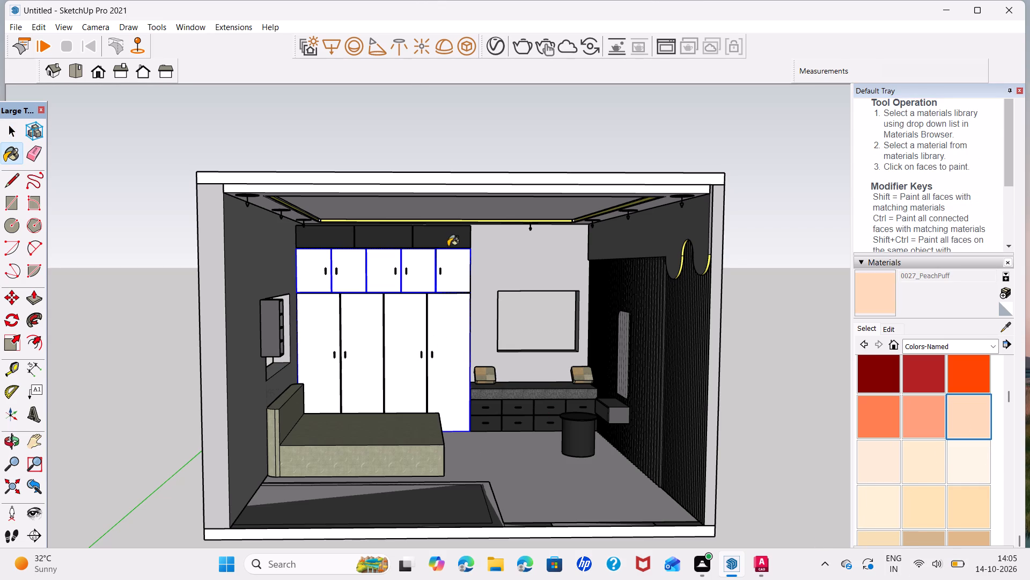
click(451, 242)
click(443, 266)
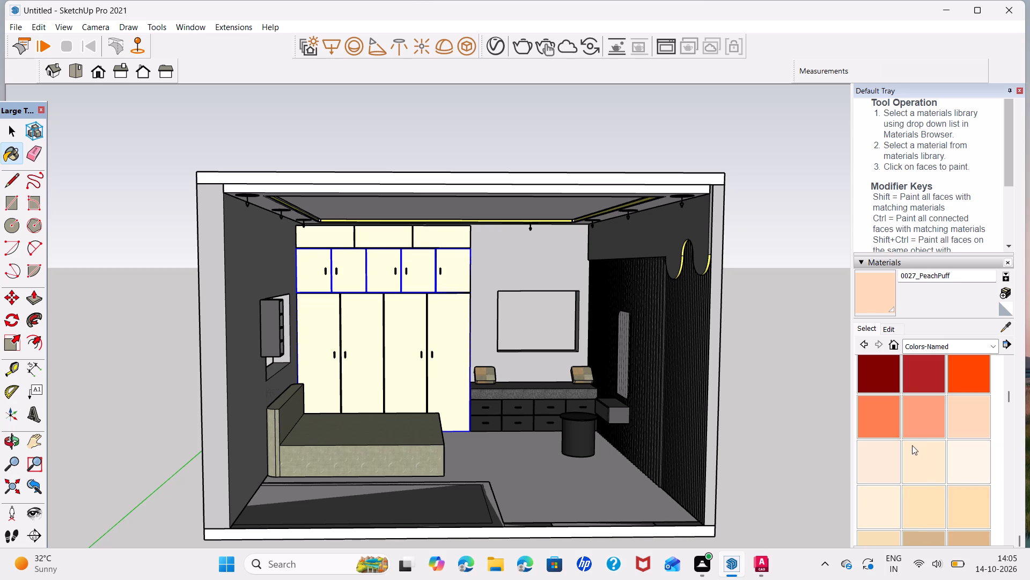
Repaint the wardrobe's doors and top cabinets with 0055_LightGoldenrodYellow from the Colors-Named collection.
click(897, 345)
scroll(931, 466, down, 1)
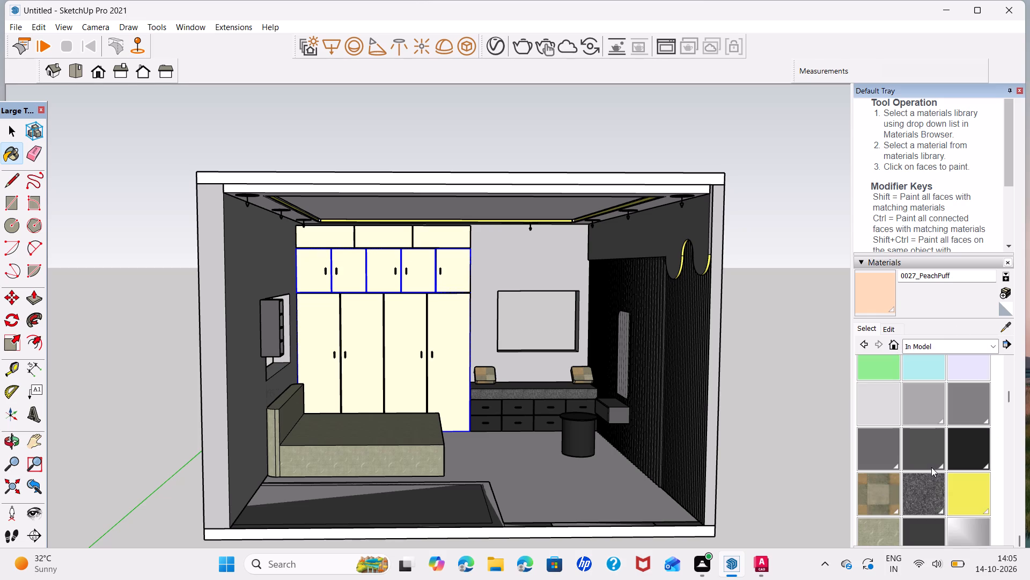
scroll(931, 467, down, 6)
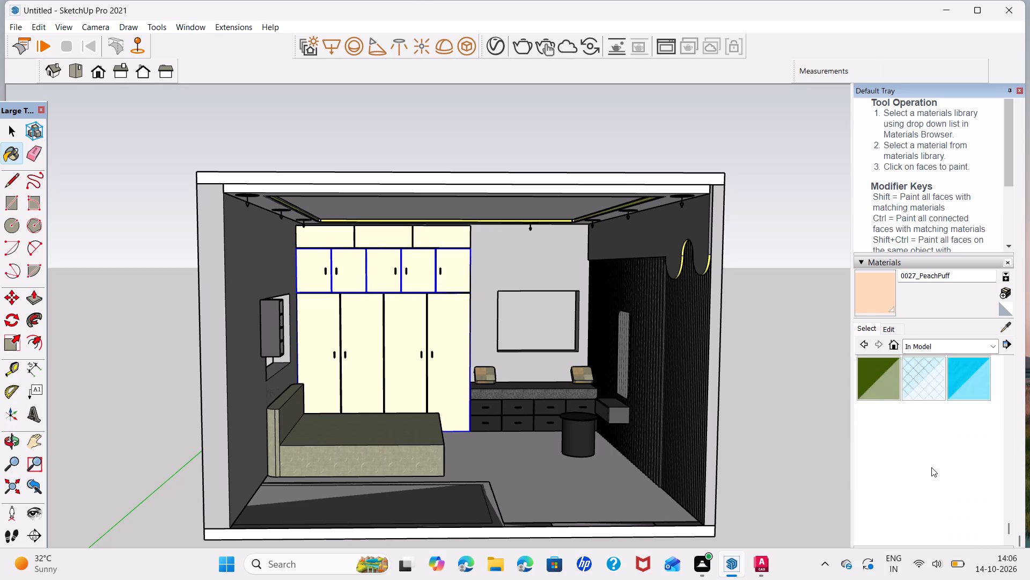
scroll(931, 467, up, 8)
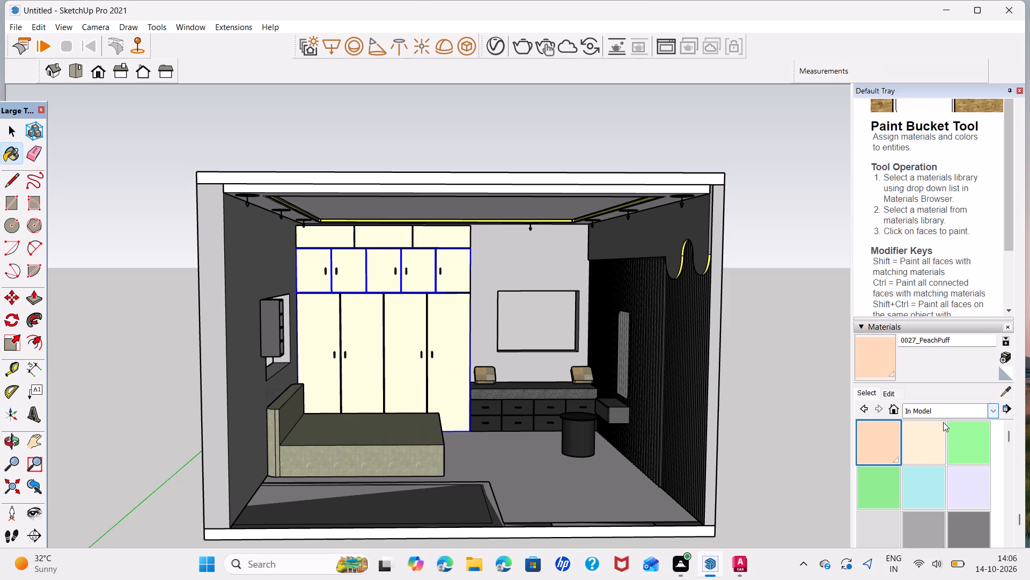
click(888, 408)
click(876, 408)
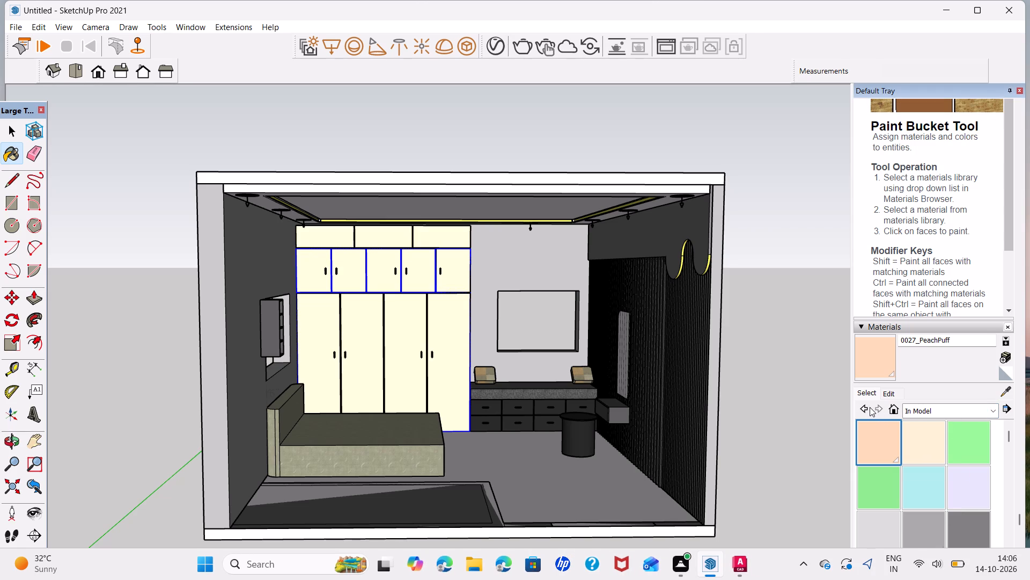
click(869, 407)
scroll(940, 473, down, 1)
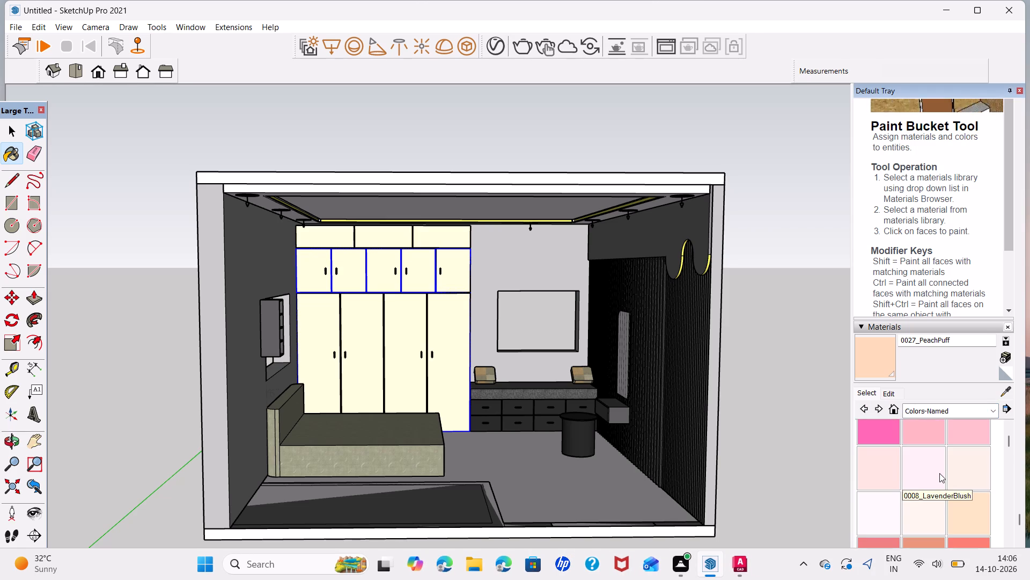
scroll(939, 474, down, 4)
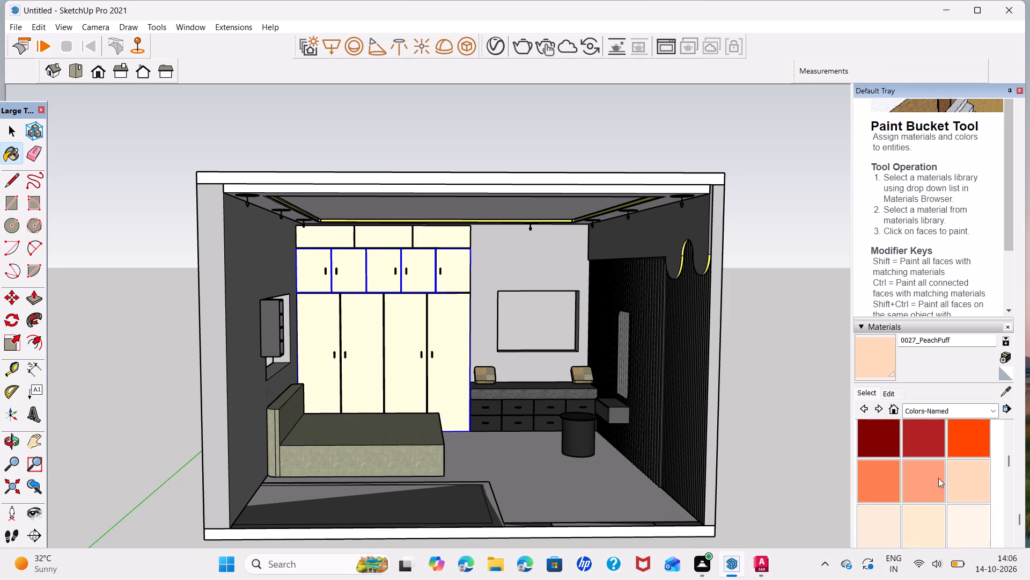
scroll(938, 478, down, 18)
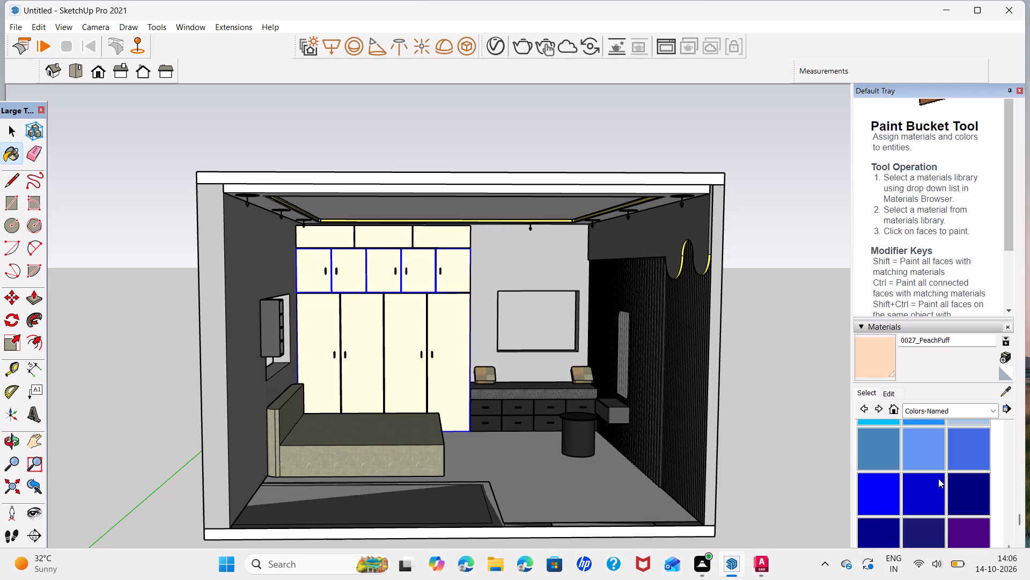
scroll(938, 479, down, 15)
scroll(938, 479, up, 7)
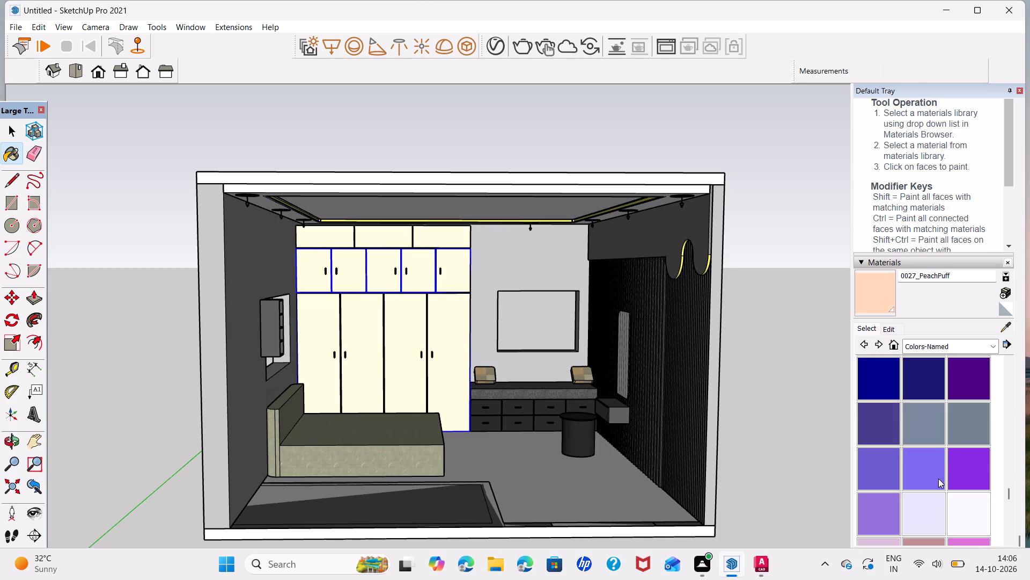
scroll(938, 479, up, 12)
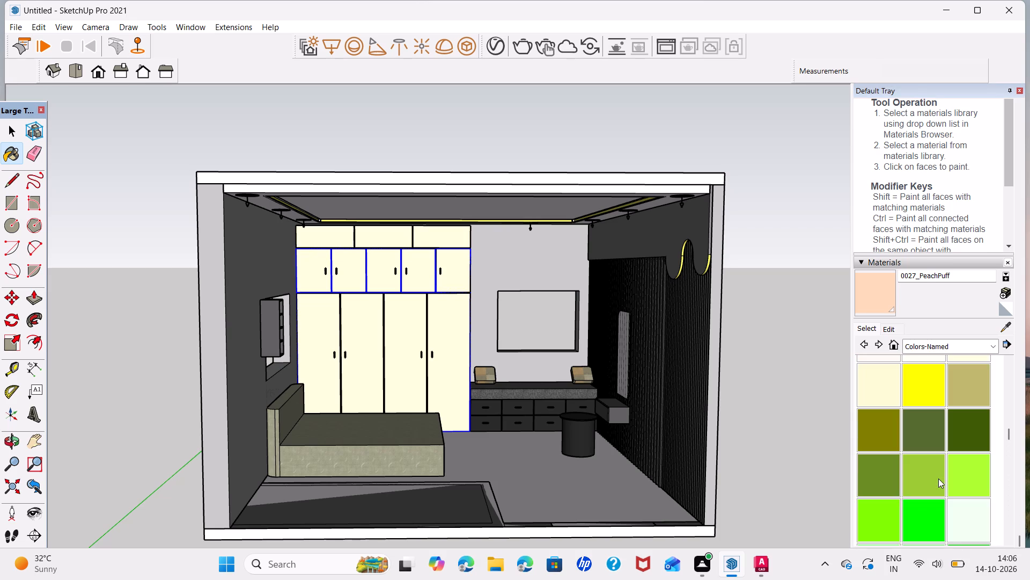
scroll(938, 479, up, 3)
scroll(938, 479, down, 1)
scroll(938, 479, up, 1)
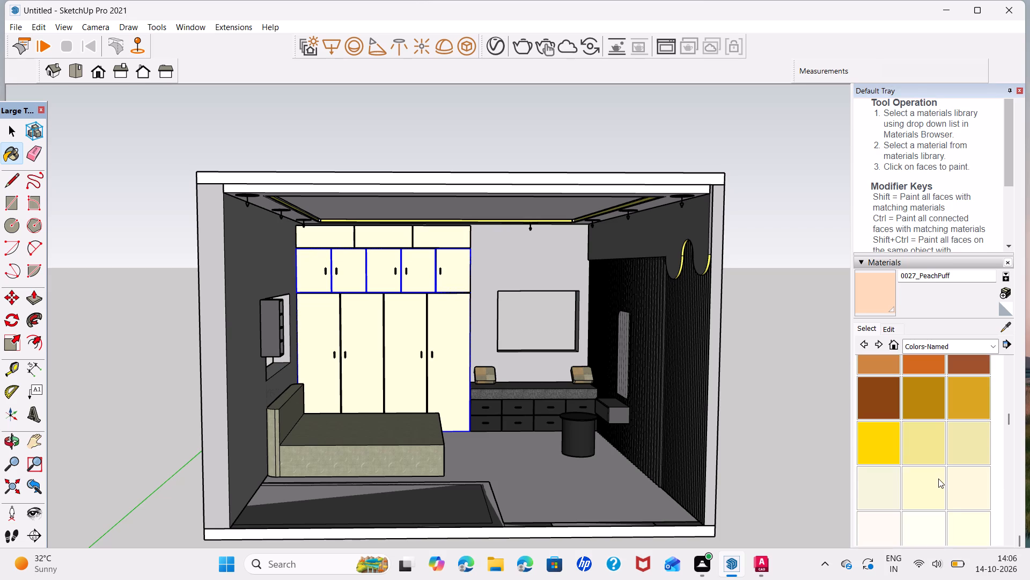
scroll(934, 501, down, 2)
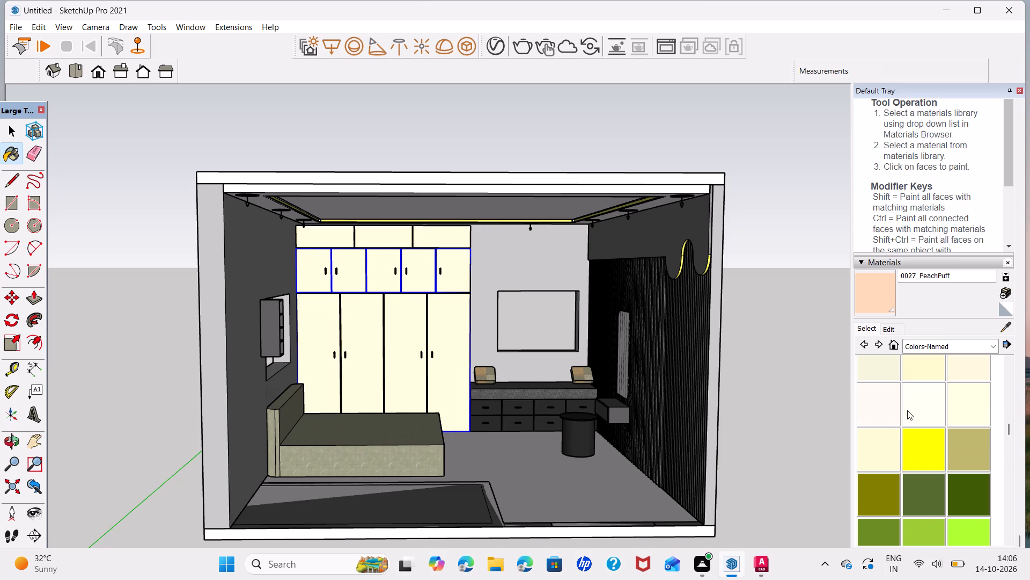
click(886, 439)
click(424, 369)
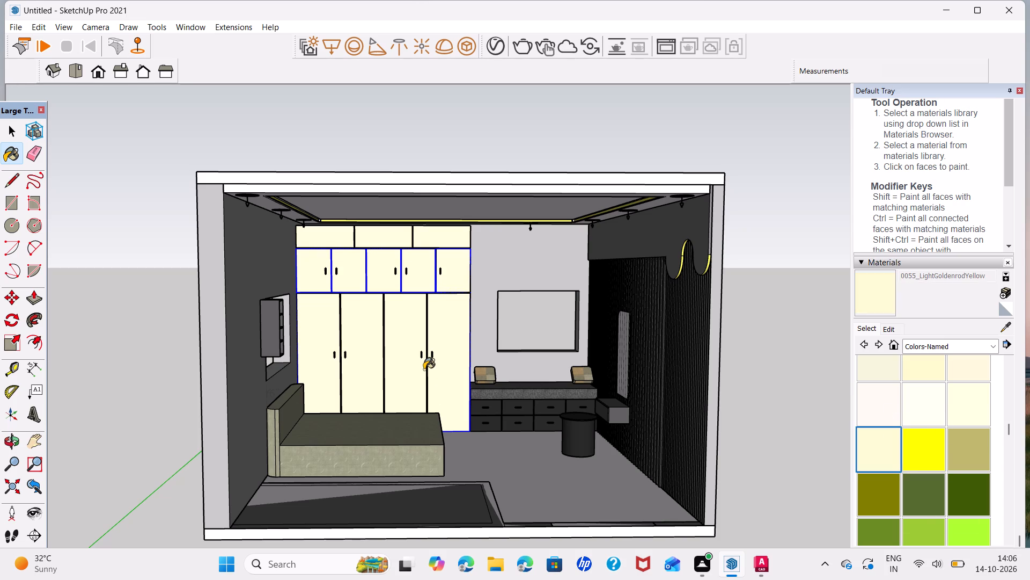
click(445, 239)
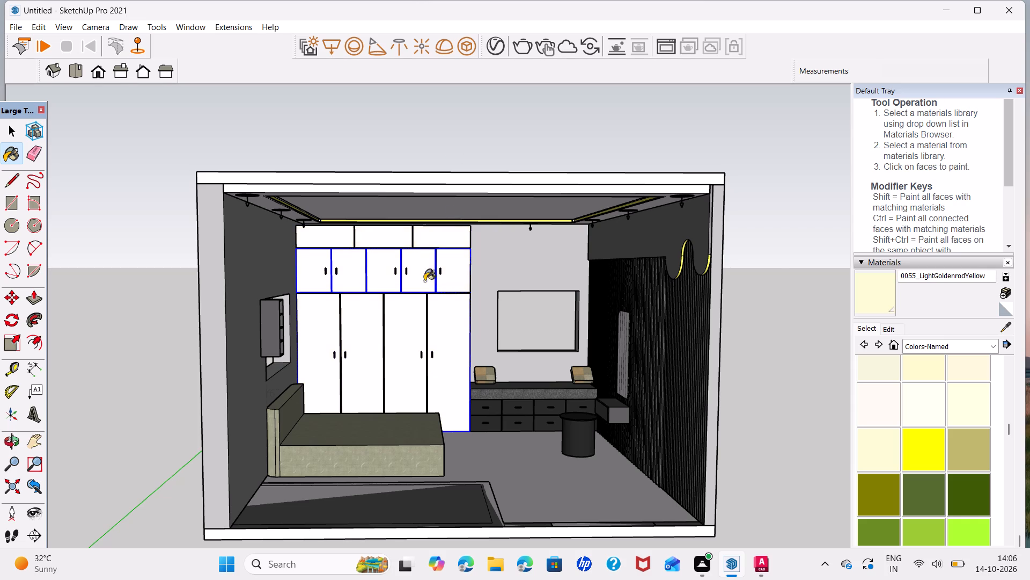
Paint the dresser's drawer fronts with the same 0055_LightGoldenrodYellow colour as the wardrobe.
scroll(414, 296, up, 6)
middle_drag(443, 350, 181, 379)
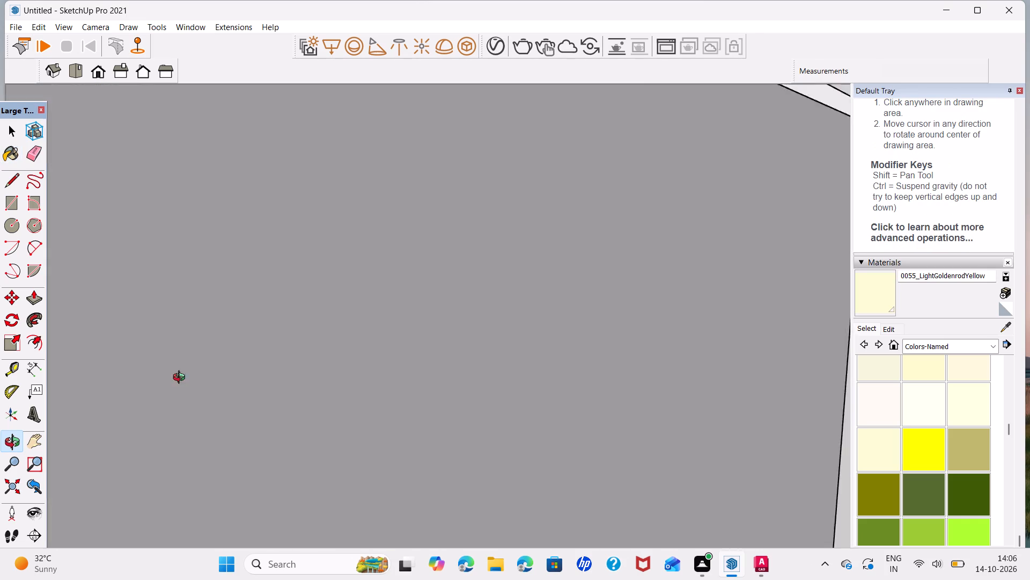
middle_drag(181, 379, 620, 304)
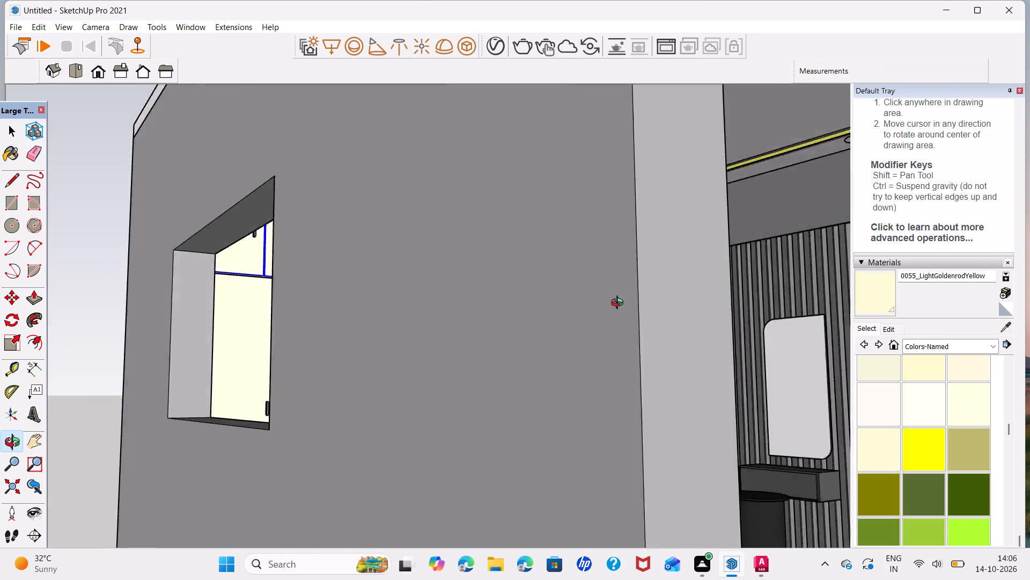
middle_drag(620, 304, 416, 381)
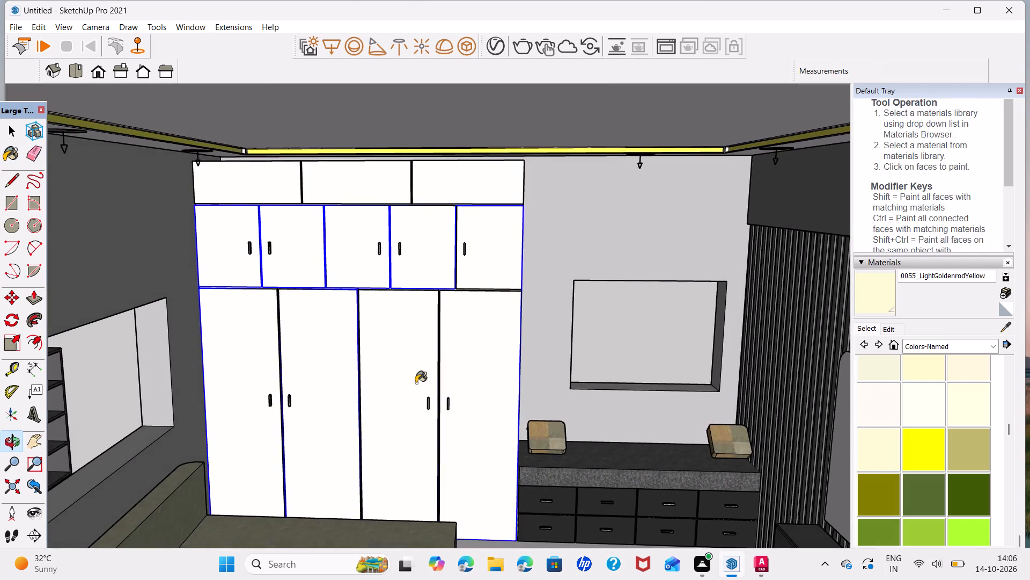
scroll(416, 383, down, 7)
middle_drag(473, 409, 481, 344)
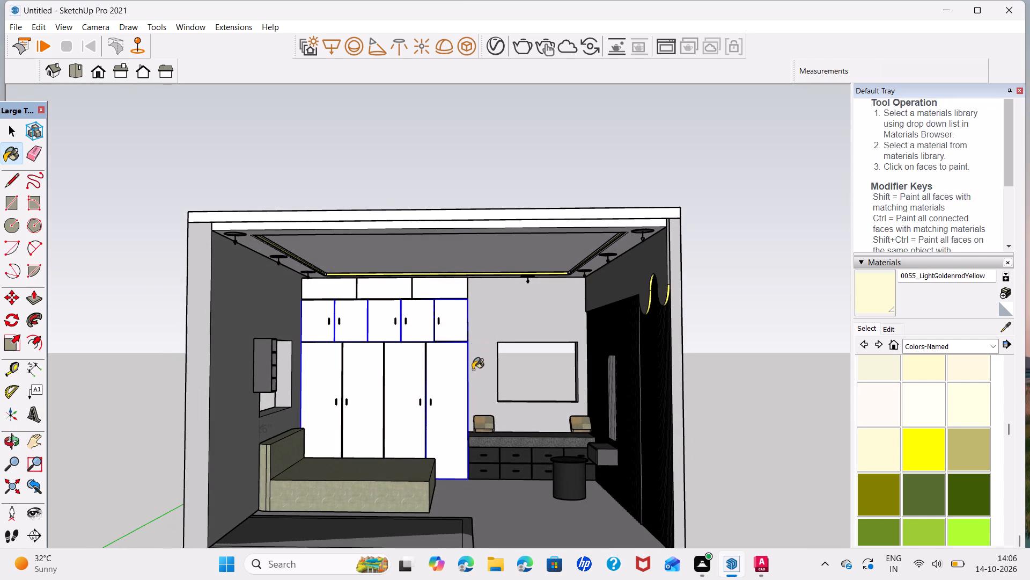
scroll(474, 373, up, 1)
middle_drag(477, 395, 485, 332)
scroll(365, 378, up, 1)
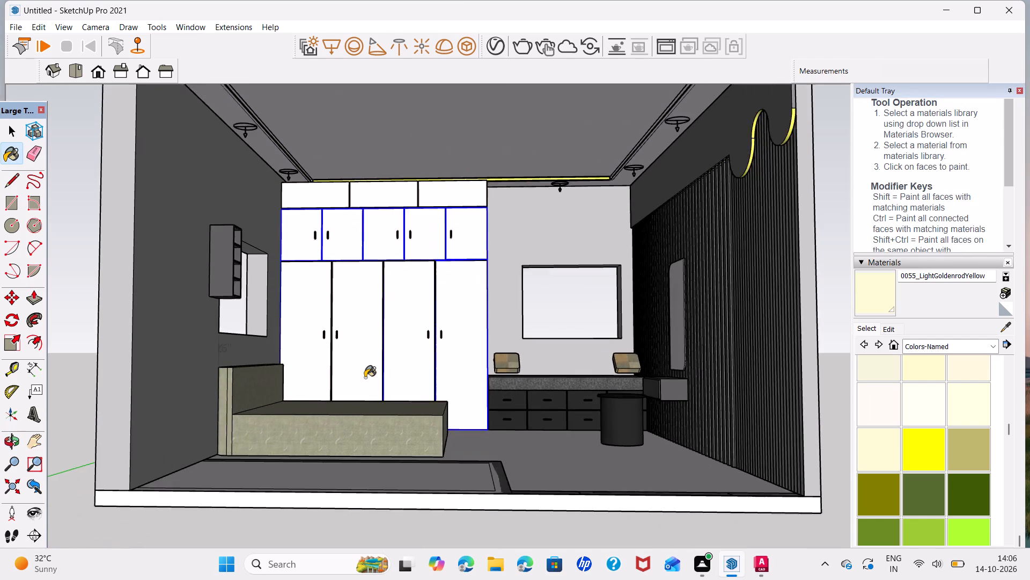
scroll(365, 378, up, 1)
click(558, 406)
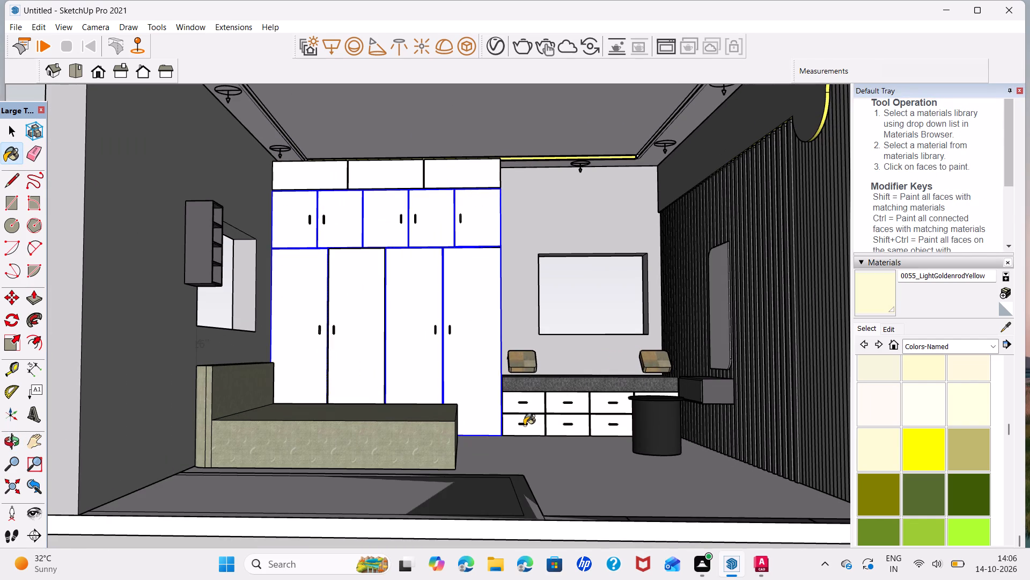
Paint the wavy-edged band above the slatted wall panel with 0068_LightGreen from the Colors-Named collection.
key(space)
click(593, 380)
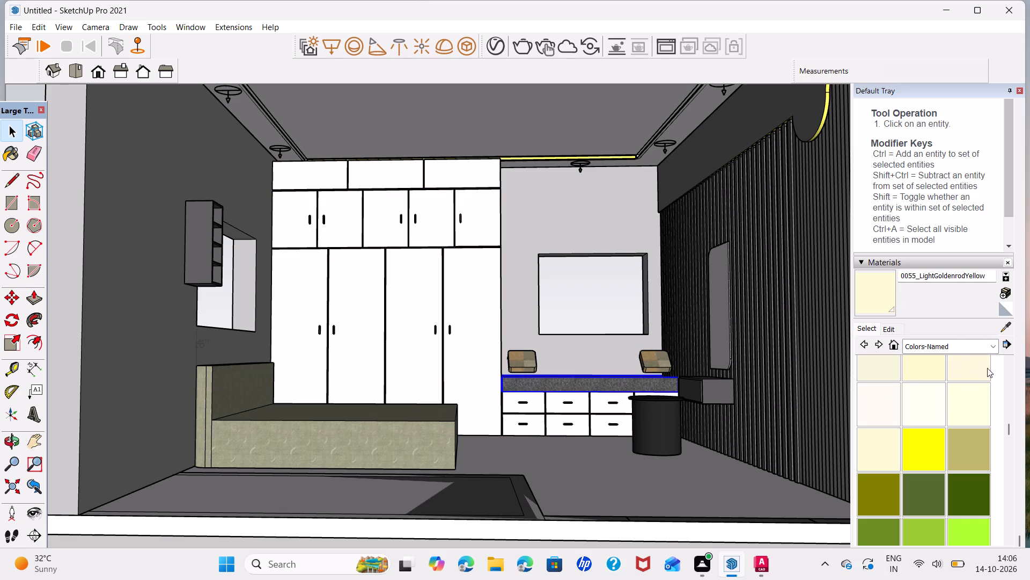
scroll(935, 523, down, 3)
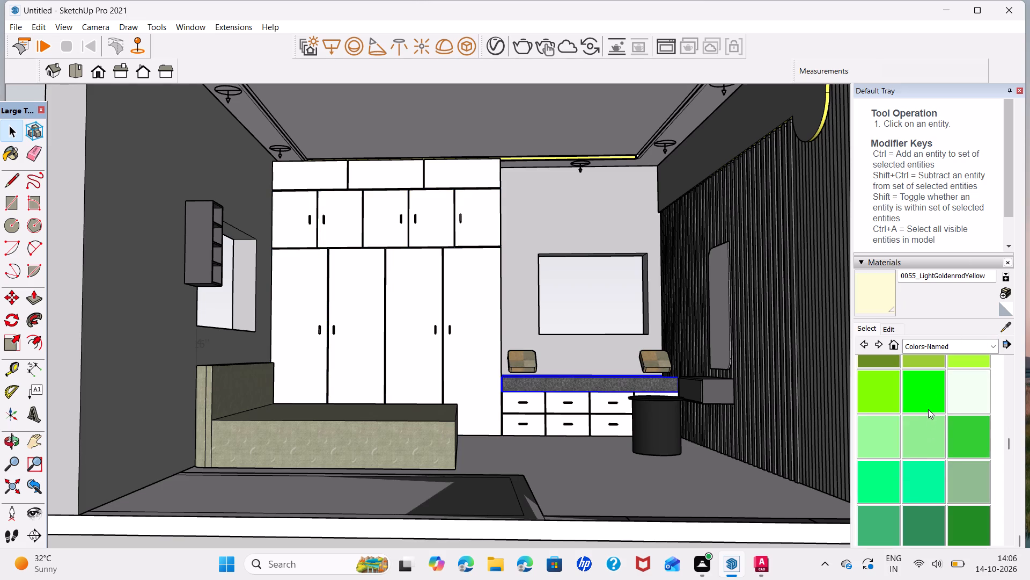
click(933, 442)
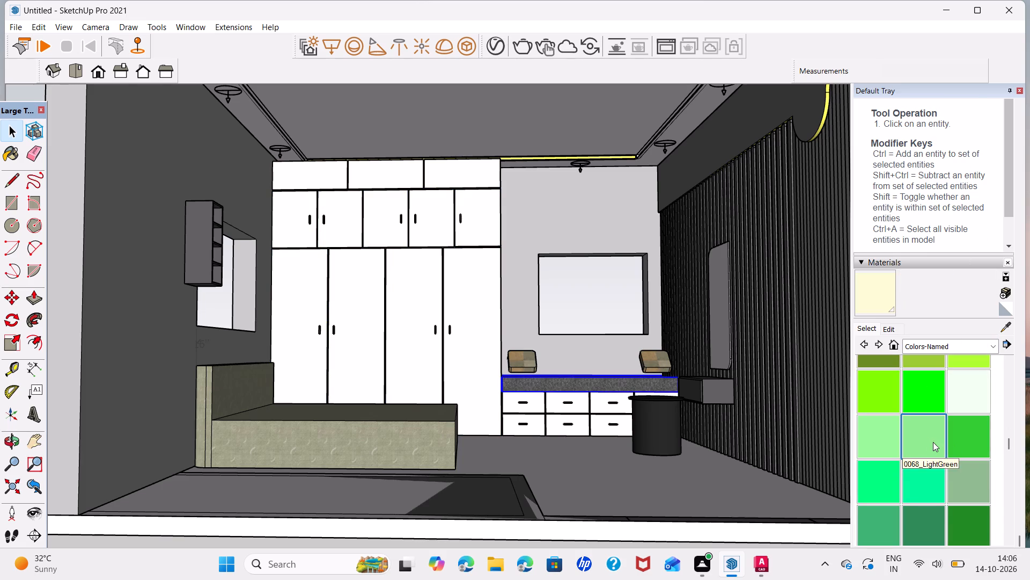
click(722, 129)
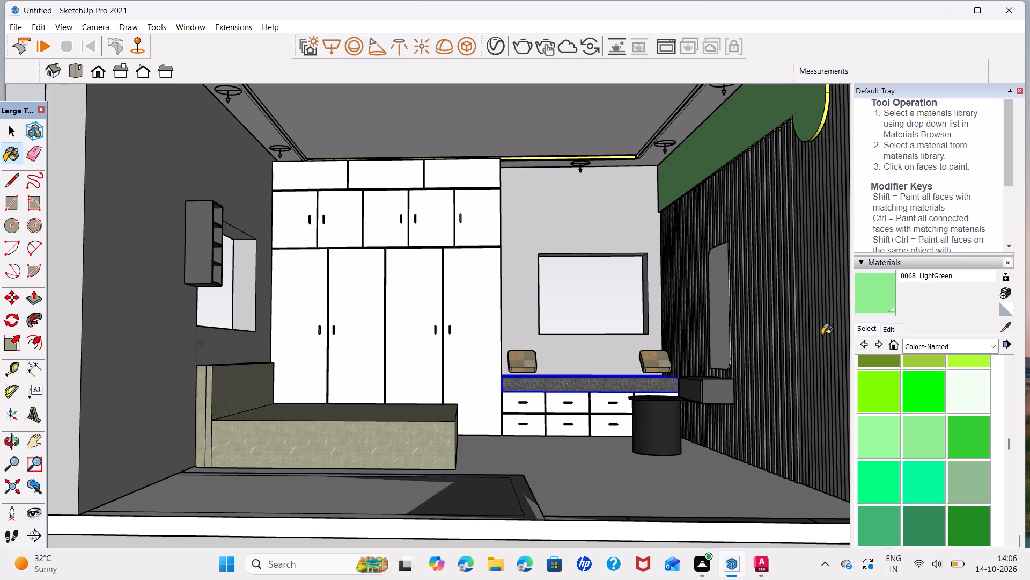
Paint the wavy-edged band above the slatted wall with 0067_PaleGreen.
click(873, 439)
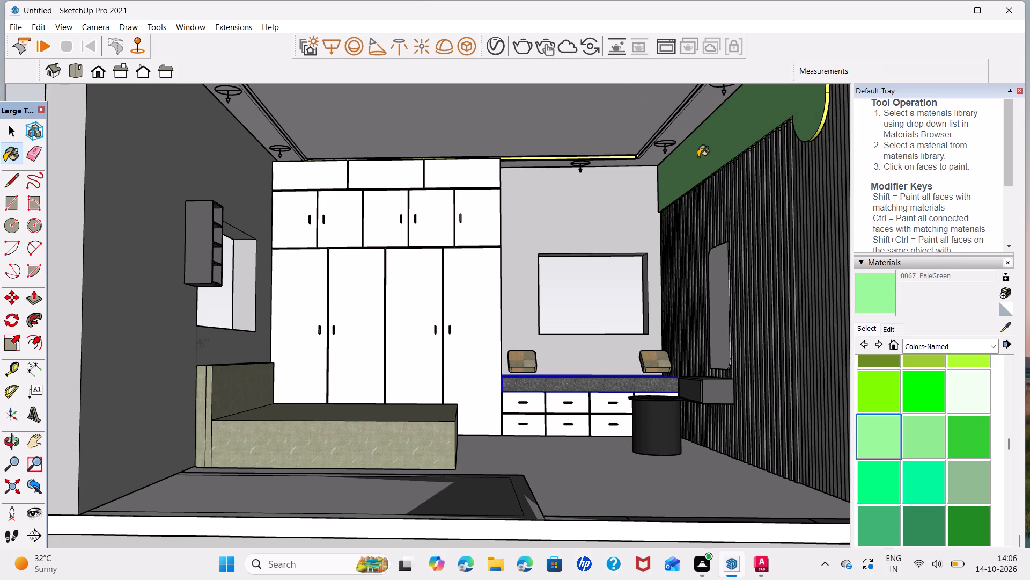
click(702, 158)
key(space)
scroll(605, 238, down, 2)
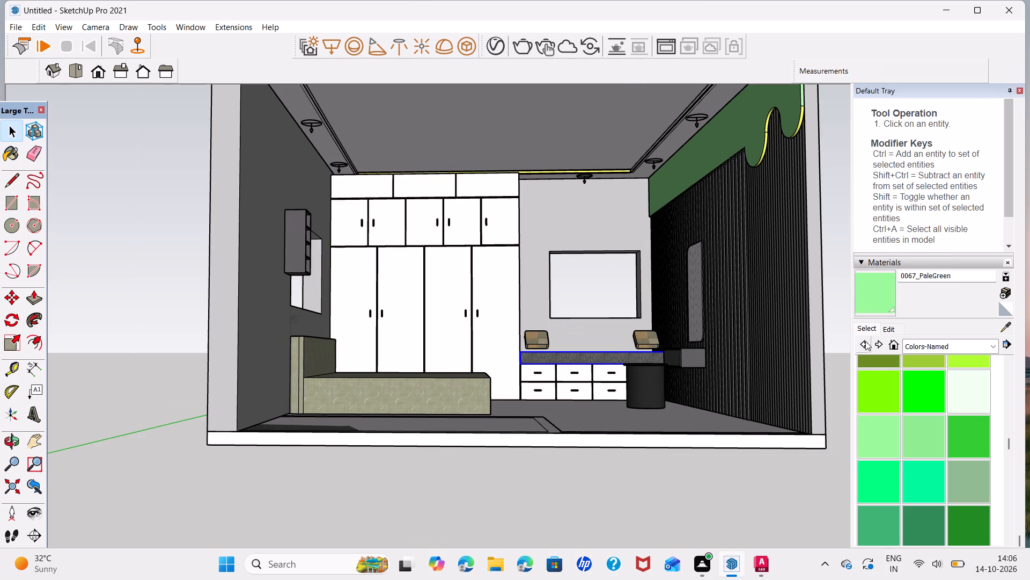
Edit the 0067_PaleGreen material, trying different red levels and settling on a red value of 223.
click(885, 330)
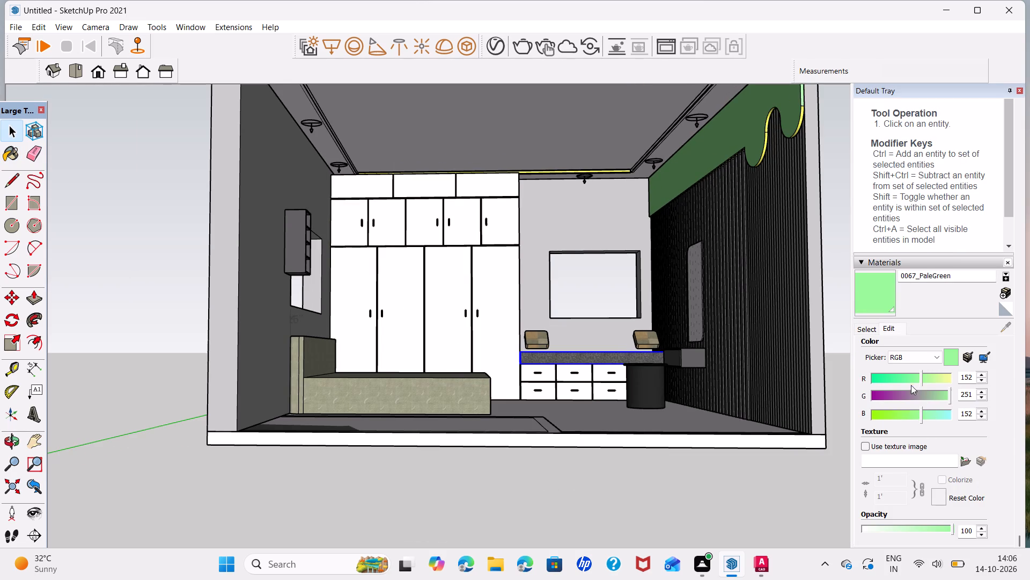
click(914, 374)
click(909, 375)
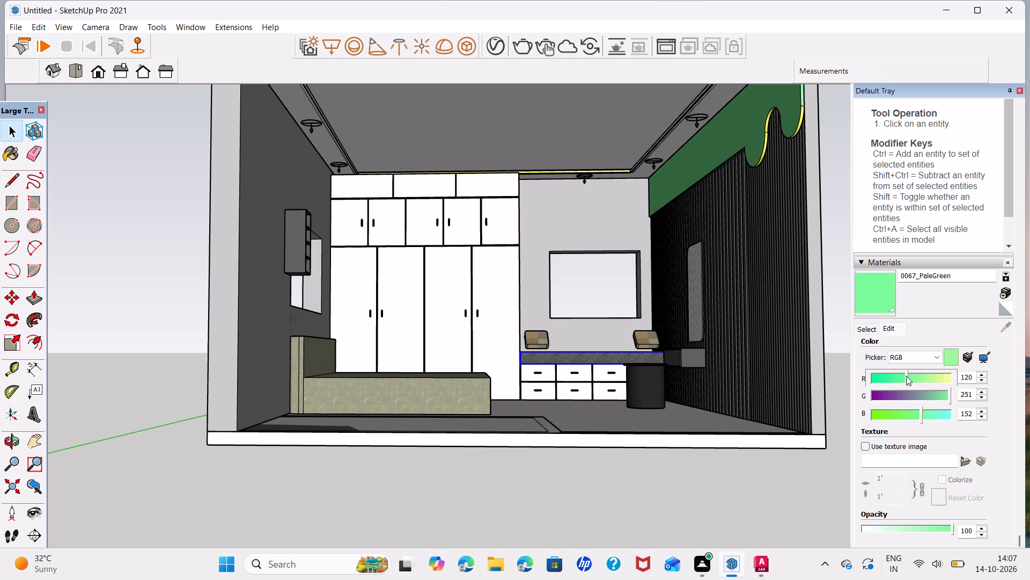
click(905, 376)
click(902, 376)
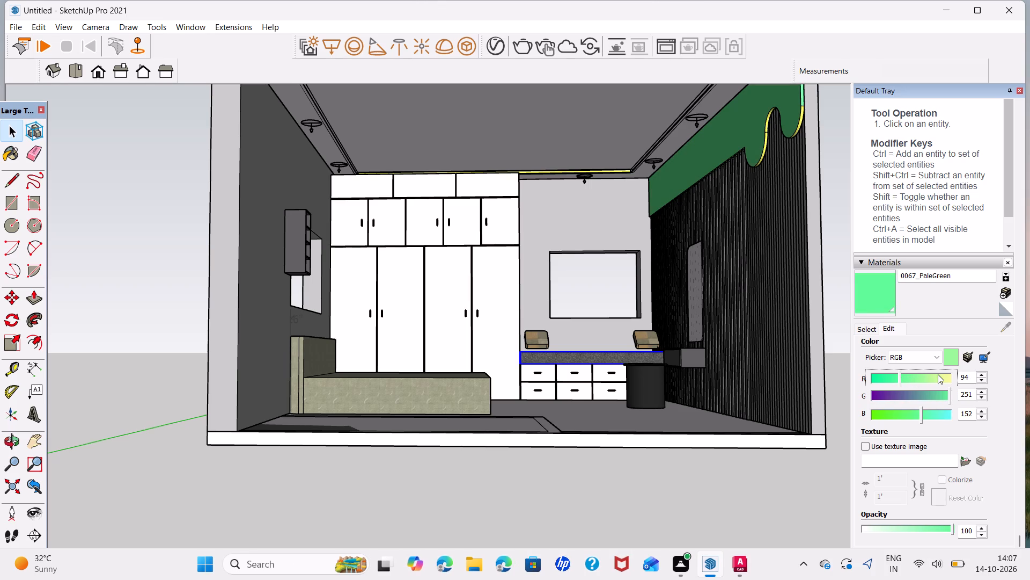
click(938, 374)
click(935, 379)
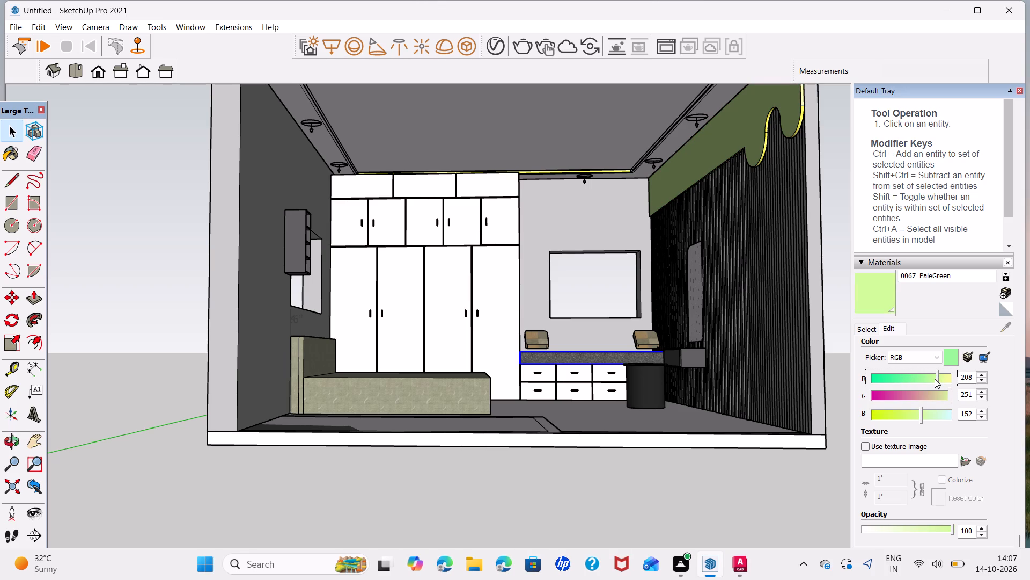
click(939, 378)
Set the 0067_PaleGreen material's green value to 240 and its blue value to 176.
click(944, 395)
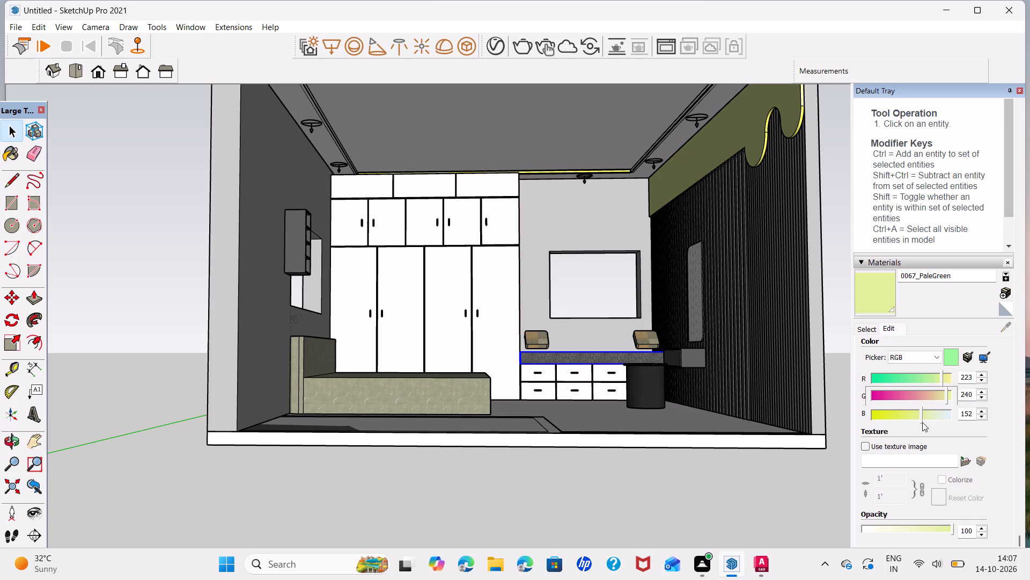
click(926, 414)
click(931, 412)
click(936, 410)
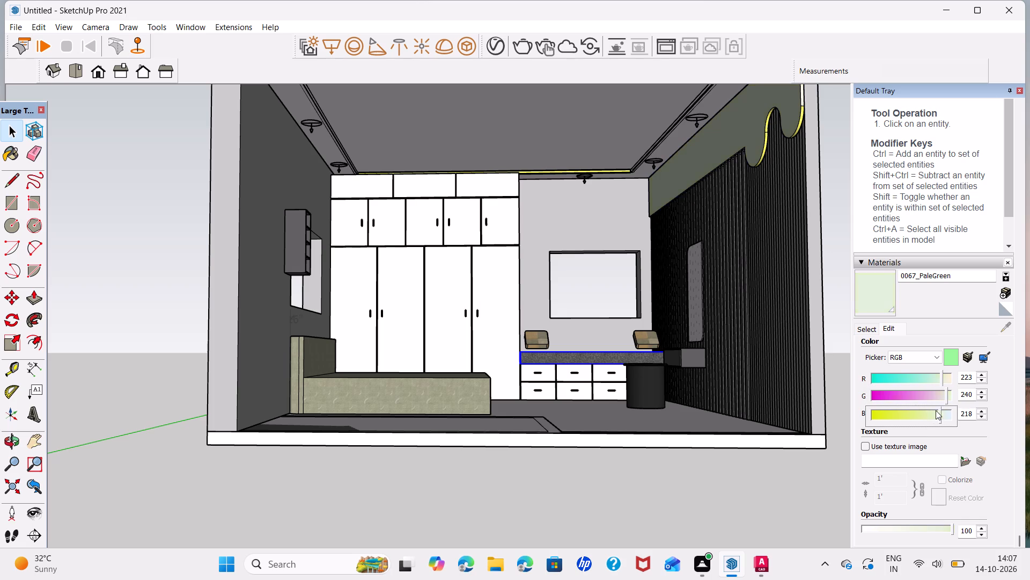
click(929, 410)
click(925, 412)
double_click(921, 413)
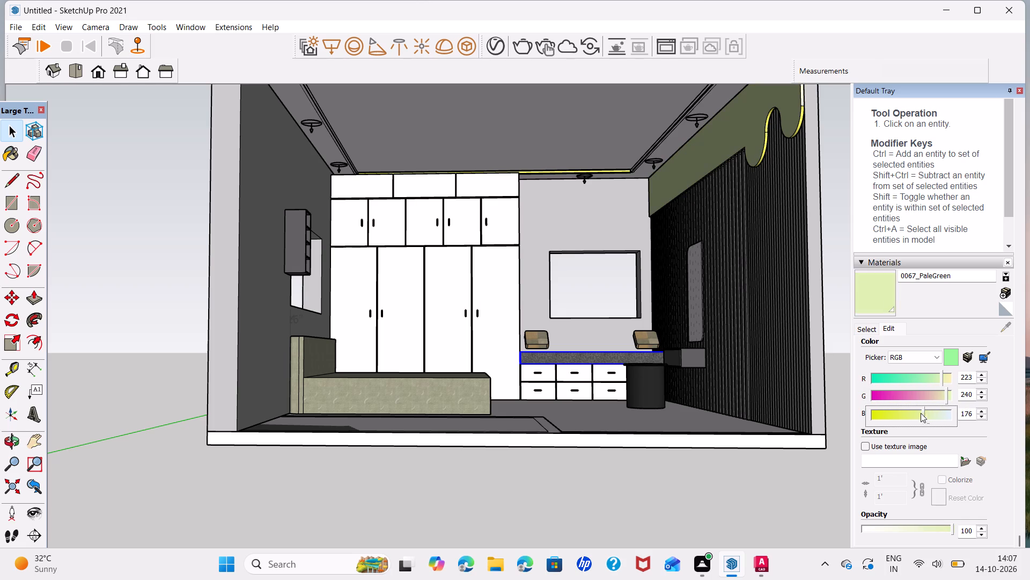
click(925, 413)
Paint the room's walls with 0066_Honeydew from the Colors-Named collection.
scroll(806, 171, up, 4)
middle_drag(631, 241, 760, 258)
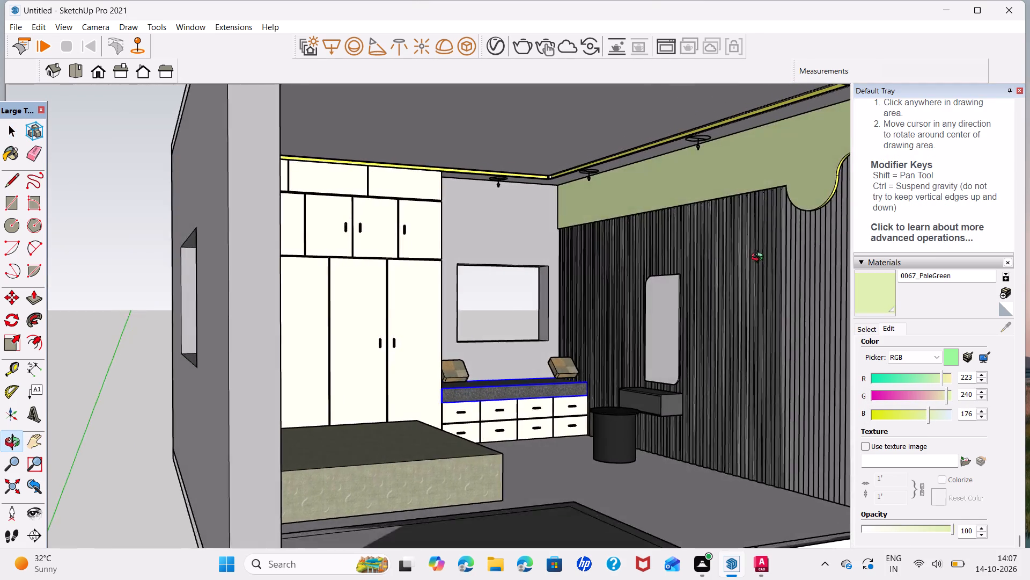
middle_drag(760, 258, 828, 272)
scroll(688, 230, down, 5)
middle_drag(735, 247, 720, 243)
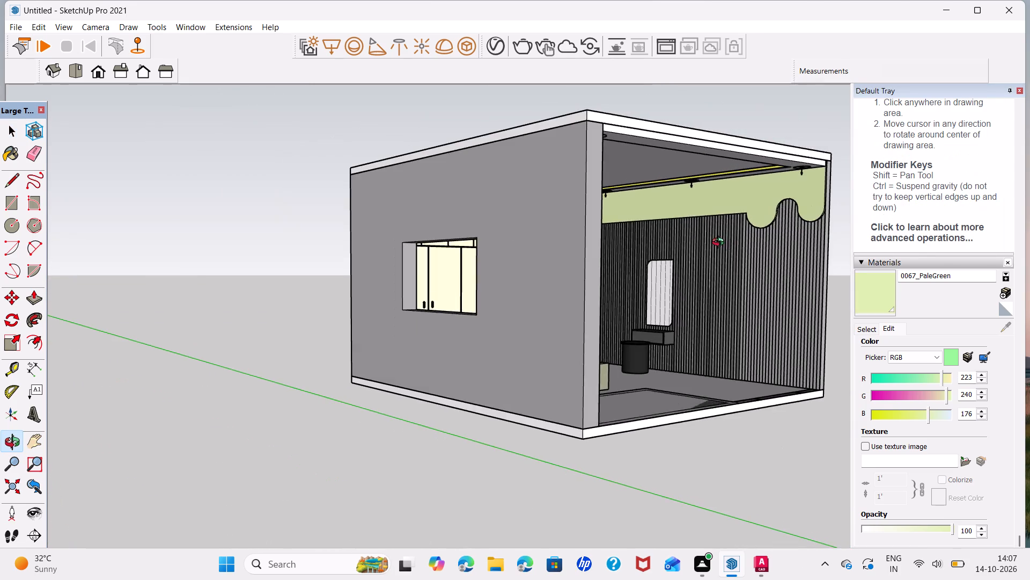
middle_drag(720, 243, 526, 245)
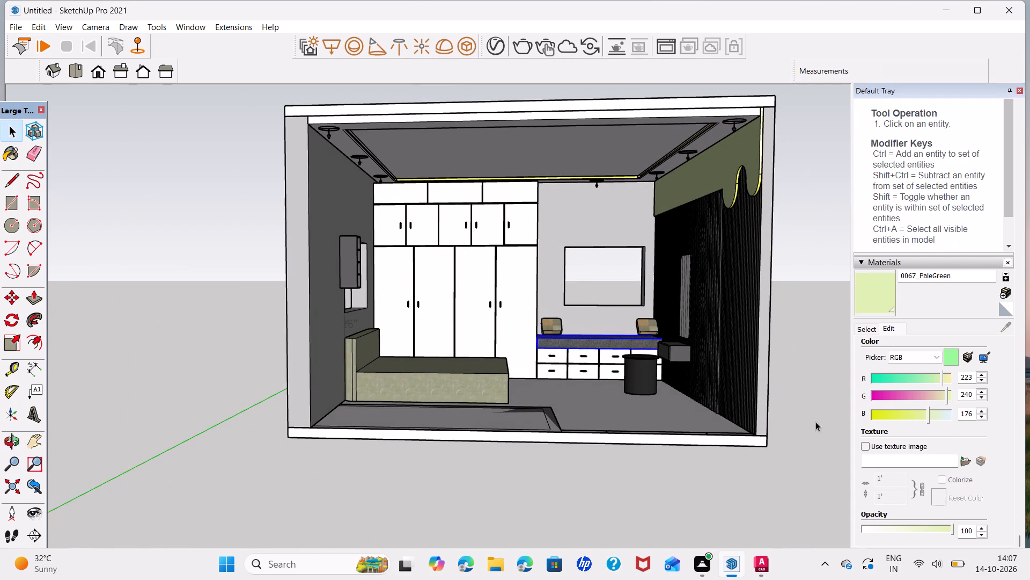
key(space)
click(865, 327)
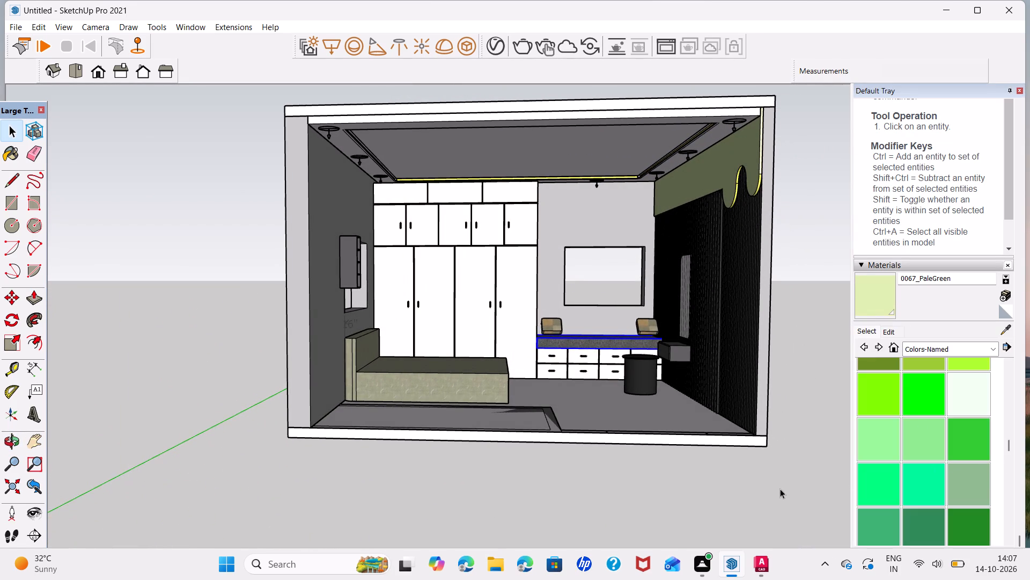
key(space)
scroll(941, 474, down, 2)
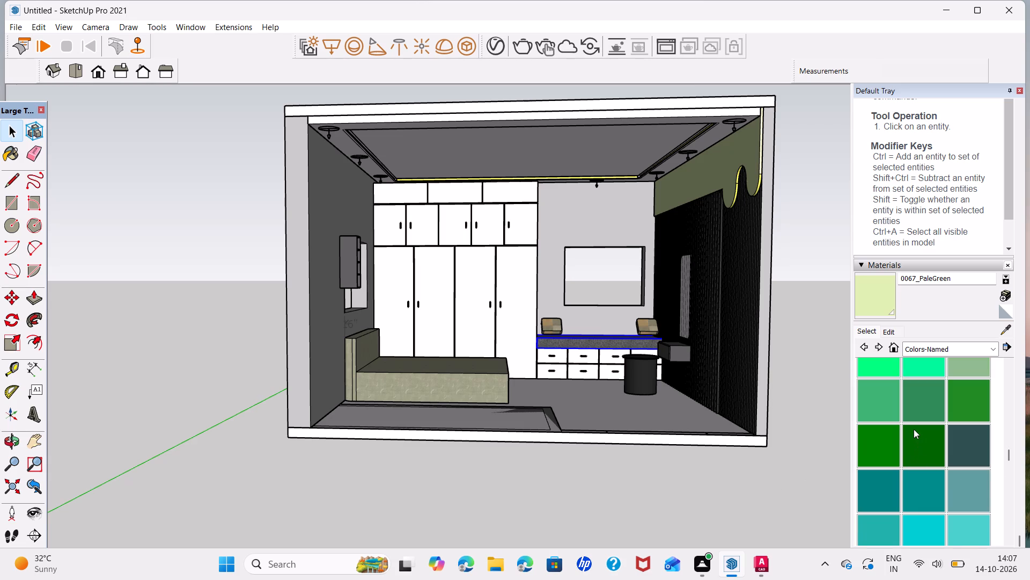
scroll(914, 429, up, 2)
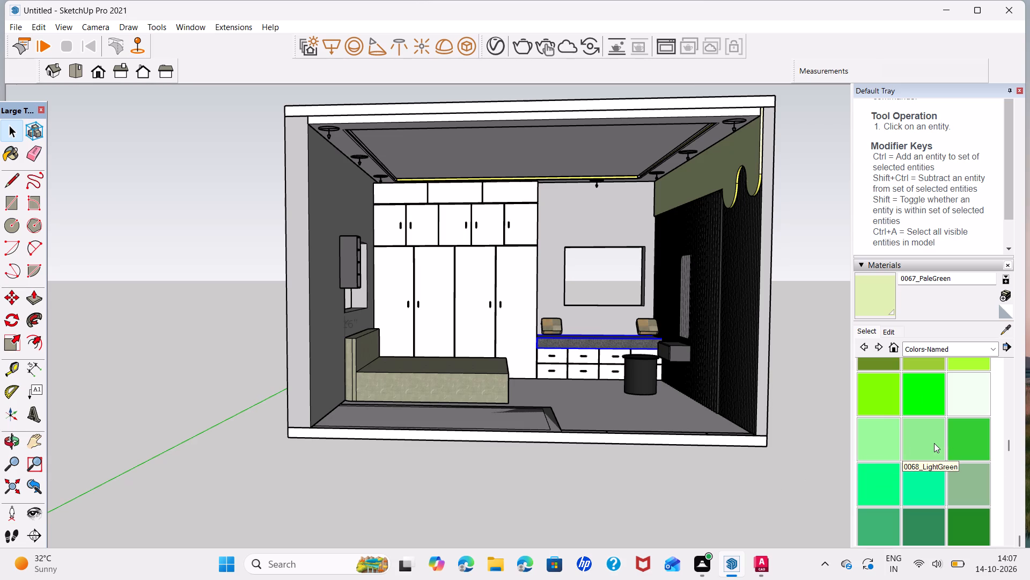
click(973, 386)
click(613, 229)
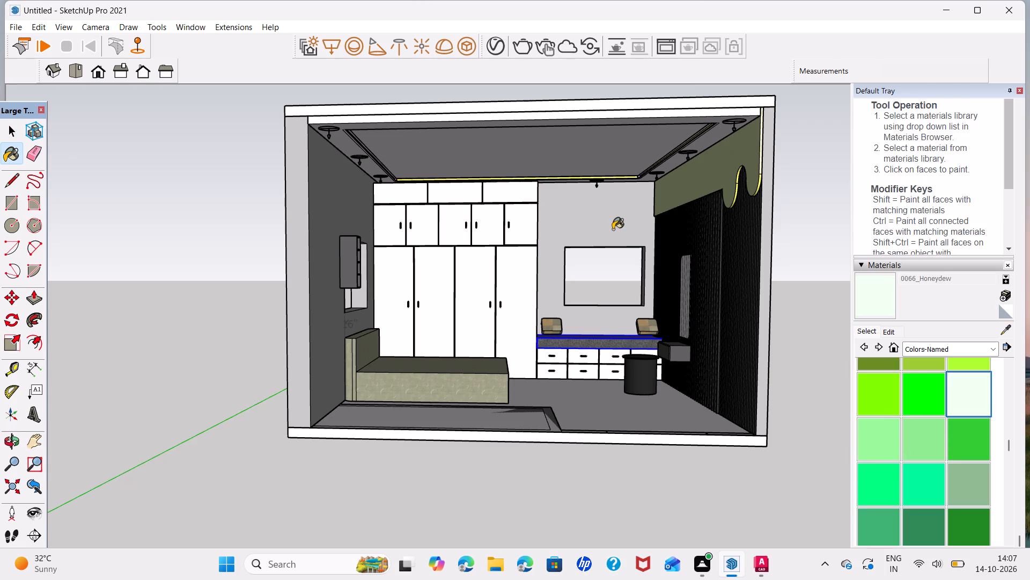
key(space)
Paint the side and top of the round stool beside the dresser with 0090_LightCyan from the Colors-Named collection.
middle_drag(276, 421, 396, 436)
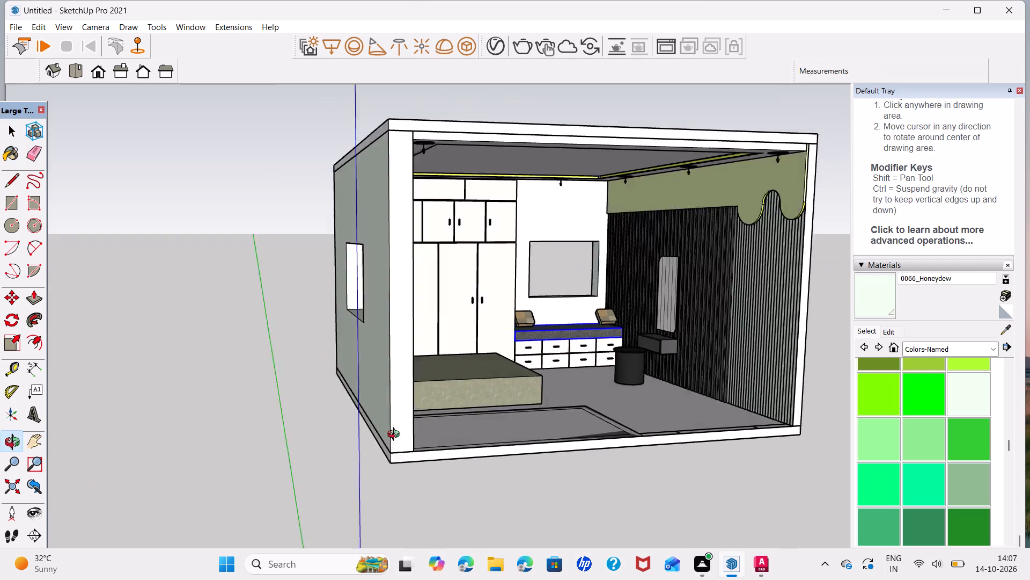
middle_drag(396, 436, 539, 408)
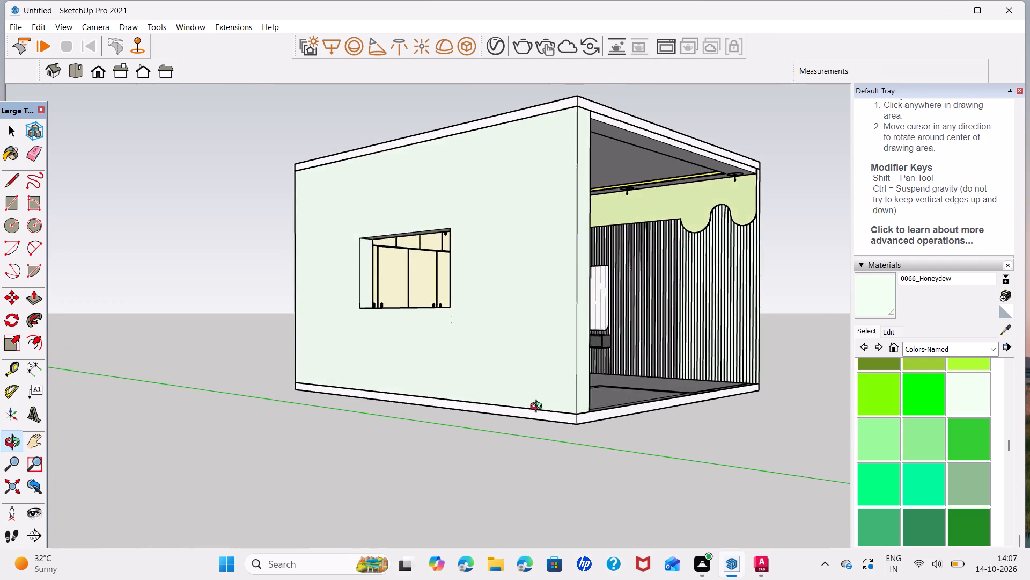
middle_drag(539, 408, 279, 404)
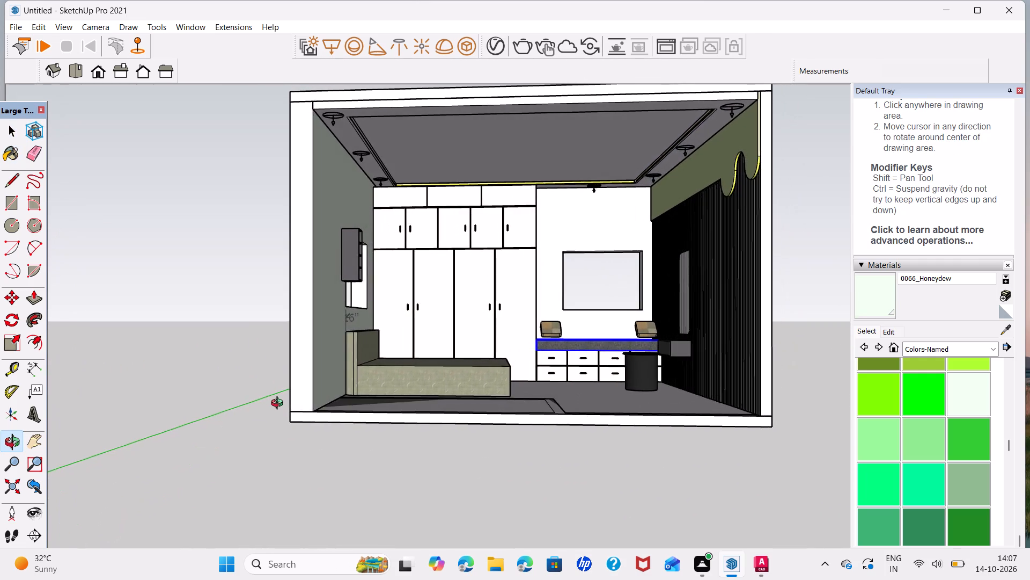
middle_drag(279, 404, 293, 424)
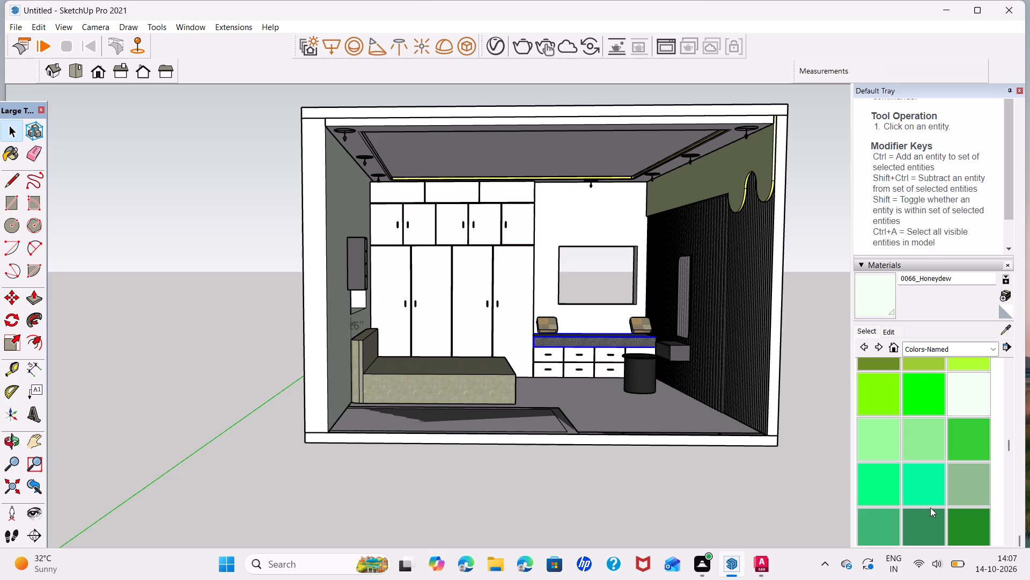
scroll(917, 485, down, 2)
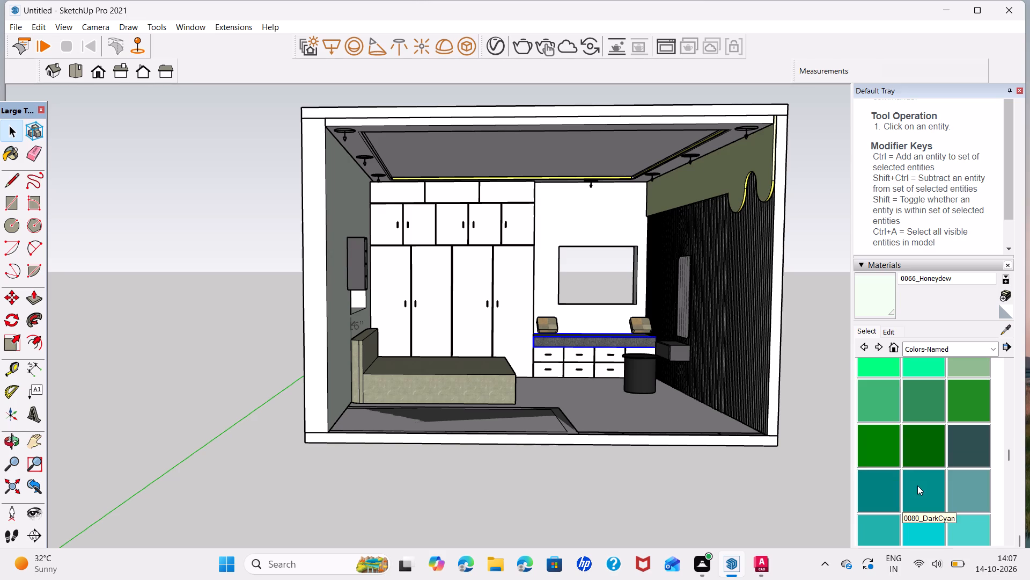
scroll(917, 485, down, 3)
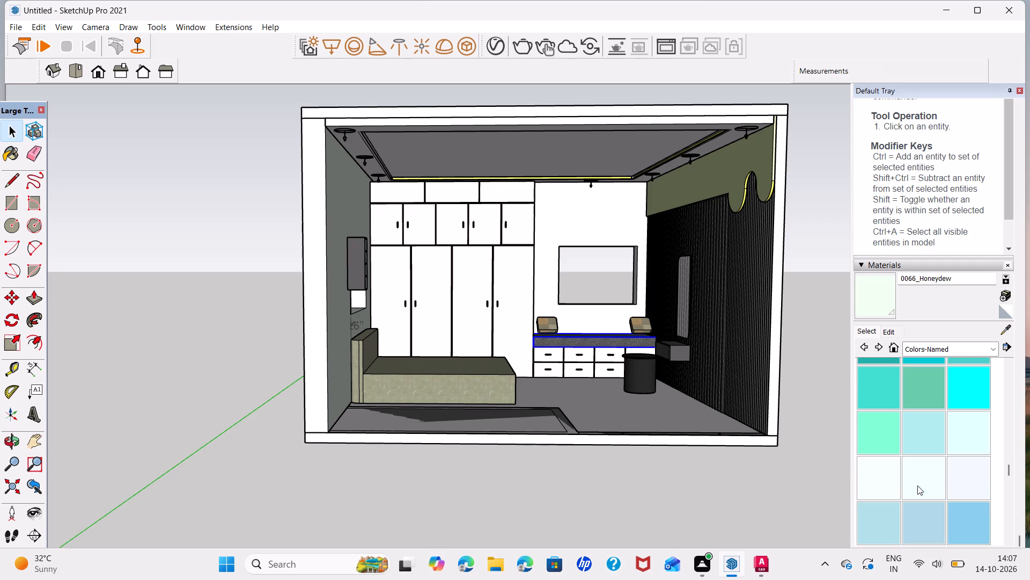
click(977, 444)
click(631, 388)
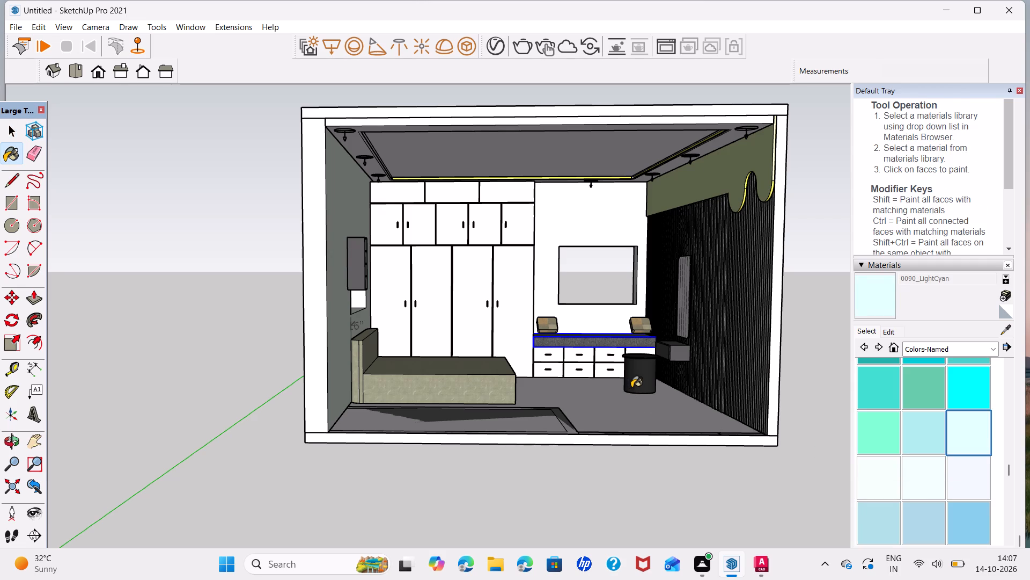
scroll(642, 357, up, 6)
click(644, 357)
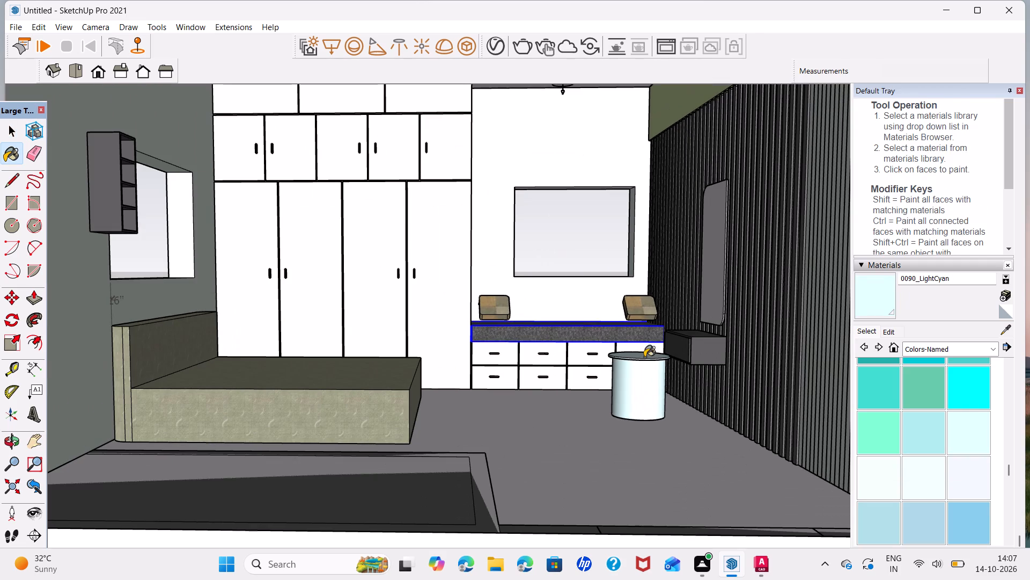
key(space)
Paint the wall-mounted box below the mirror on the fluted wall with 0055_LightGoldenrodYellow from the Colors-Named collection.
scroll(951, 446, down, 2)
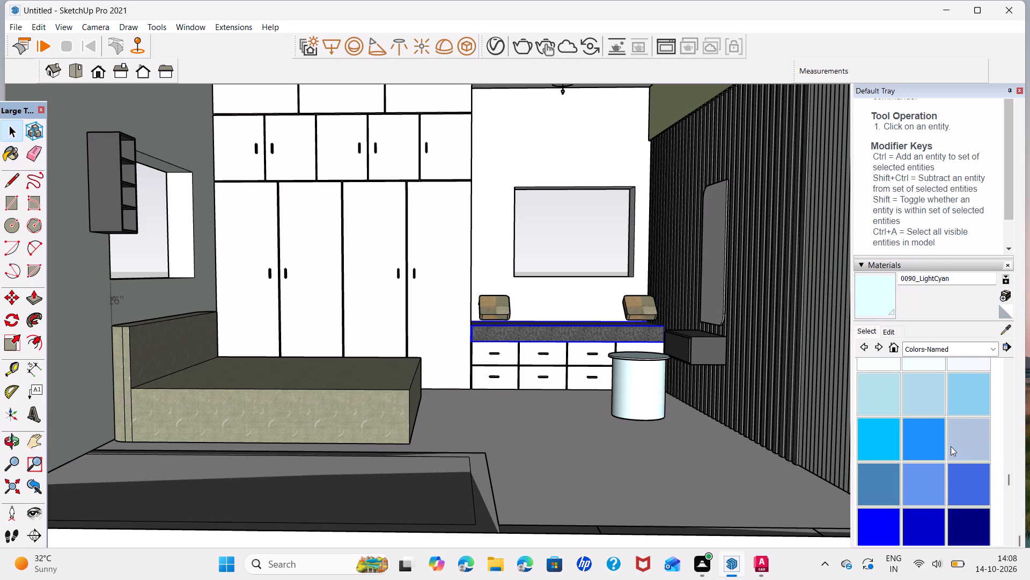
scroll(951, 446, down, 4)
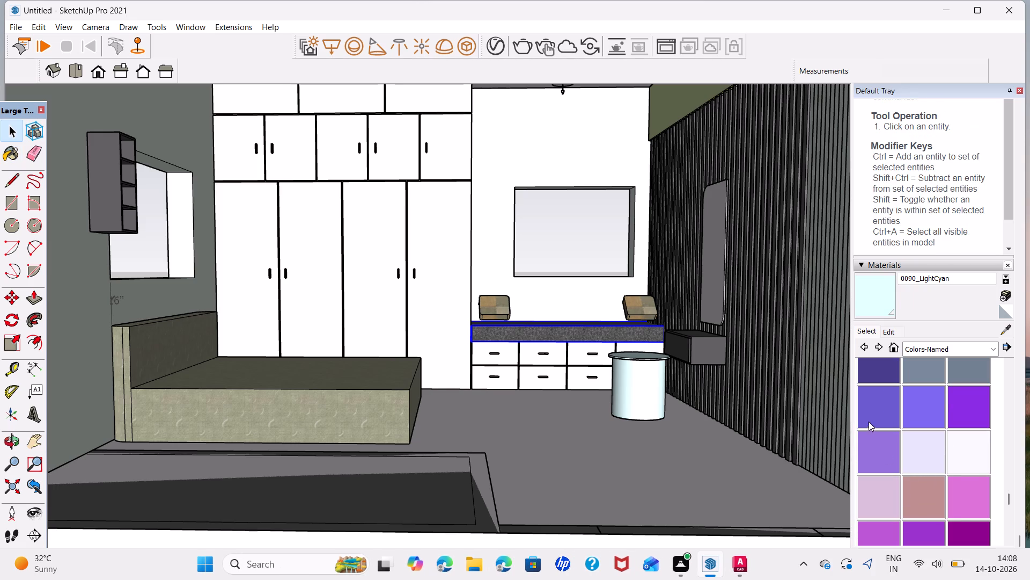
scroll(921, 439, up, 10)
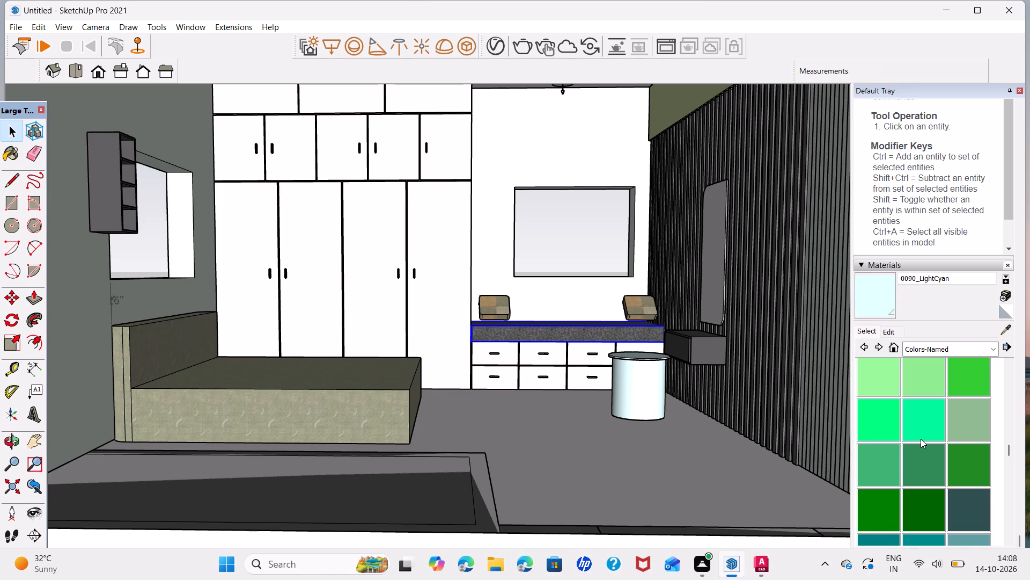
scroll(921, 439, up, 3)
scroll(921, 439, down, 1)
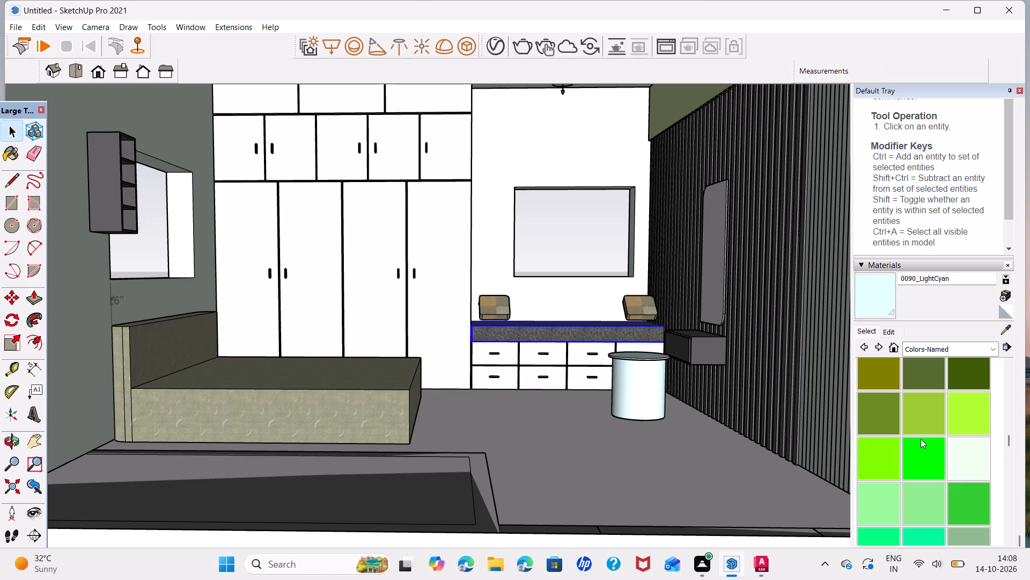
scroll(925, 449, up, 1)
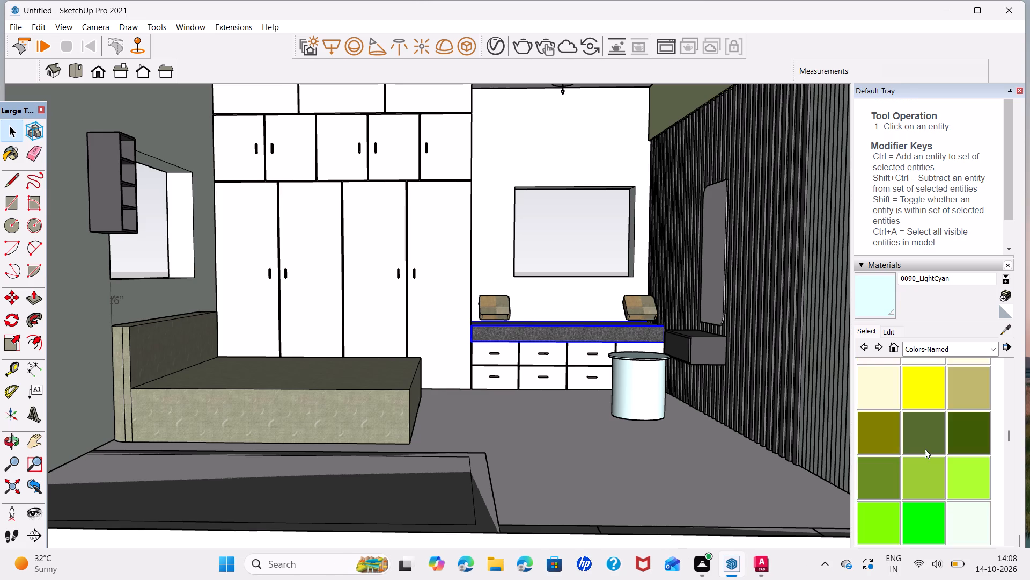
scroll(925, 449, down, 1)
scroll(925, 449, up, 3)
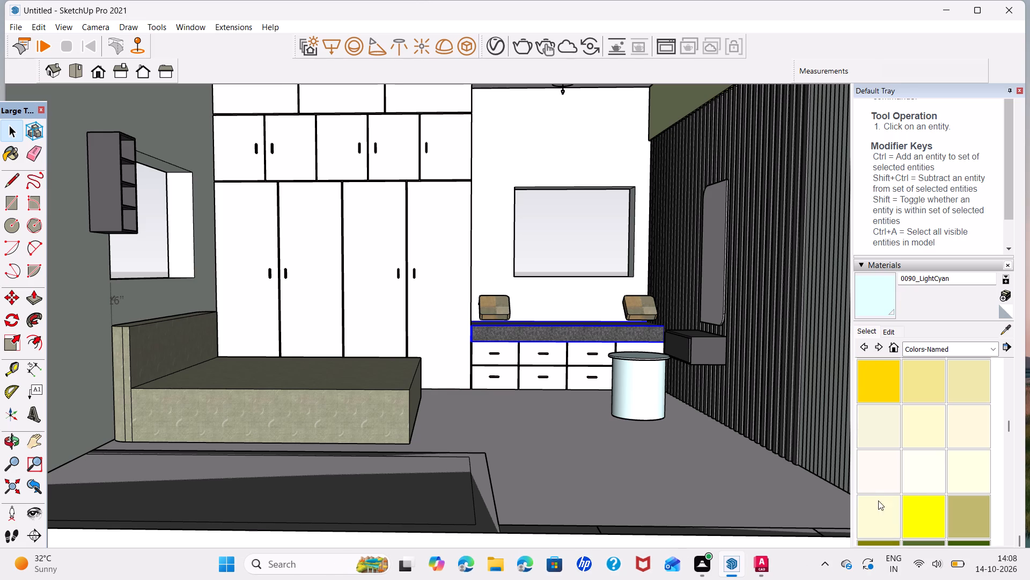
click(876, 486)
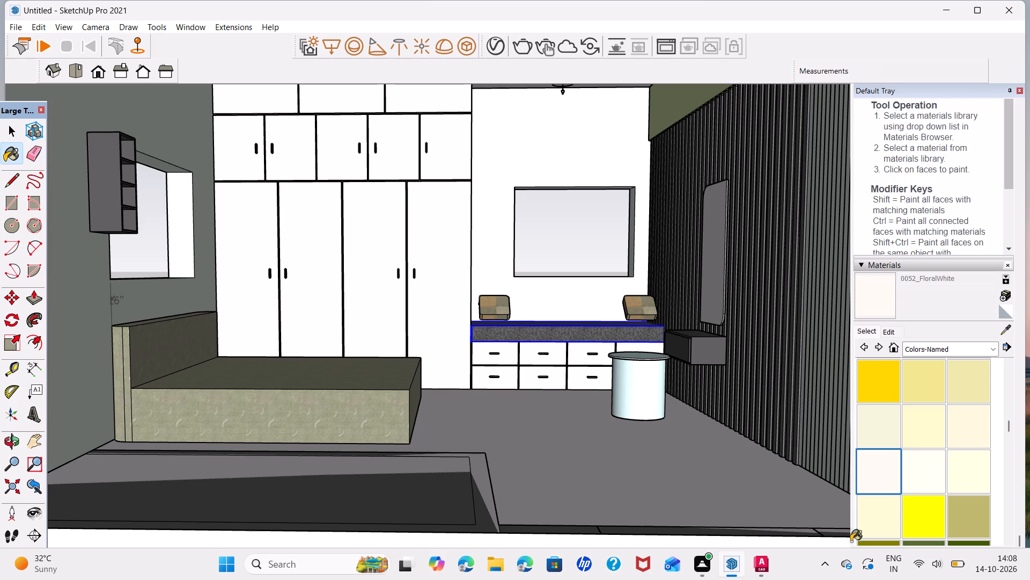
click(884, 514)
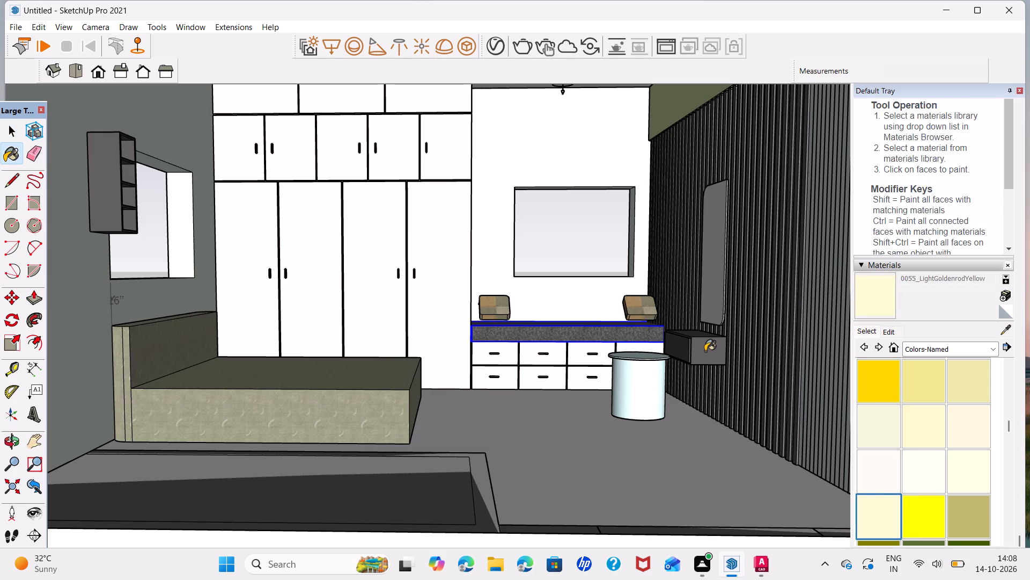
click(705, 351)
key(space)
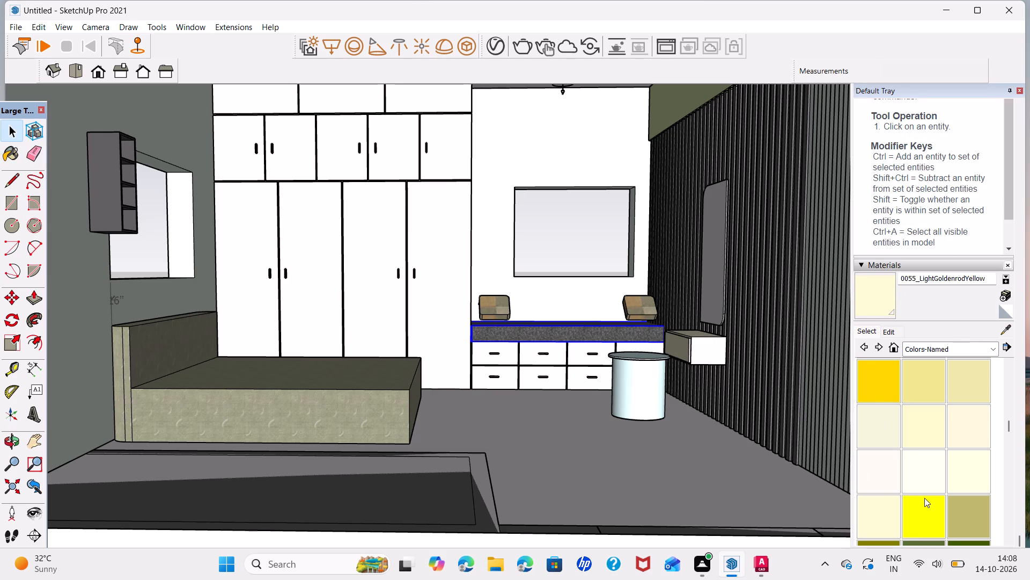
Paint the open wall shelf beside the window above the bed with 0055_LightGoldenrodYellow.
click(925, 473)
click(878, 476)
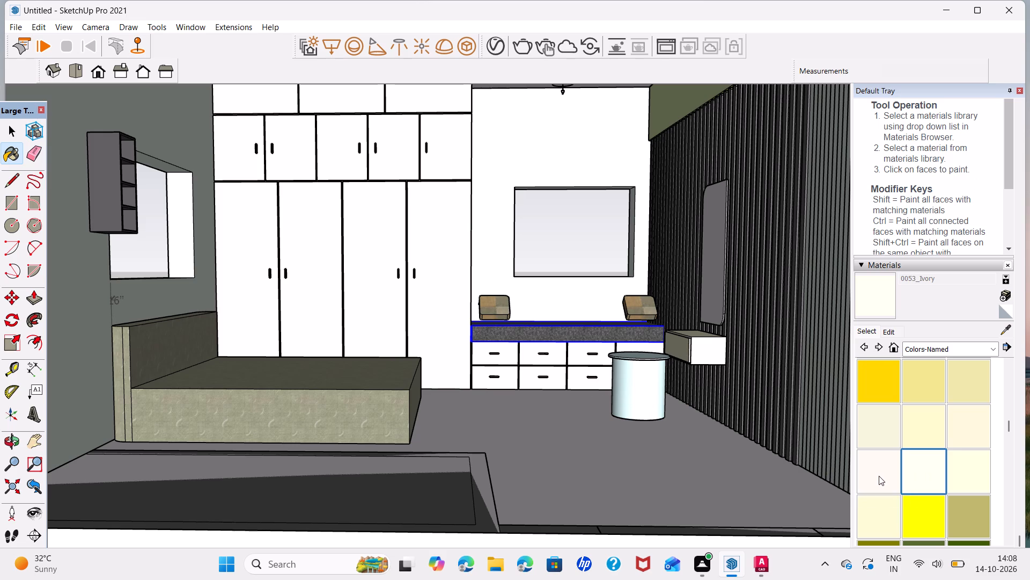
click(880, 515)
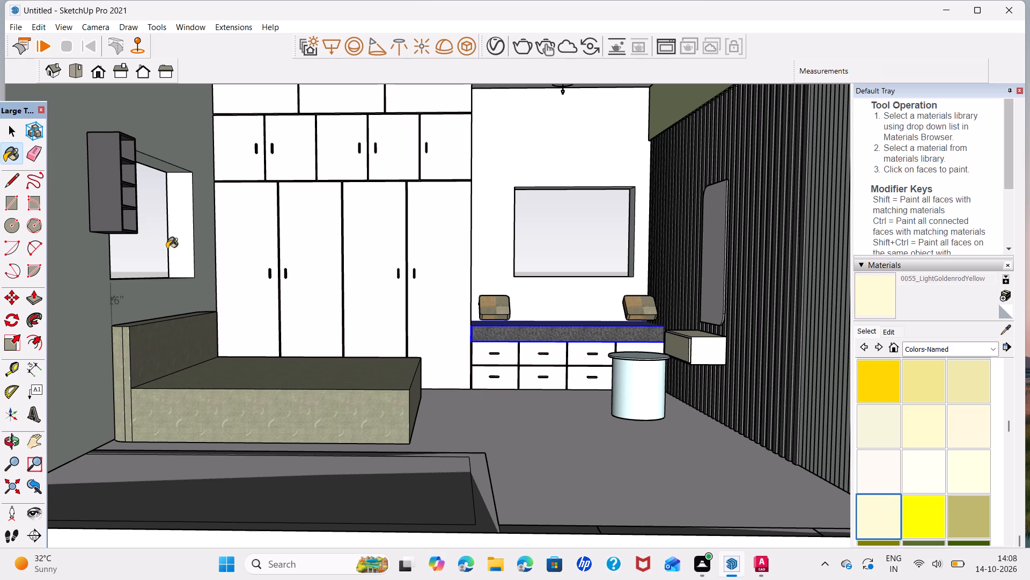
click(108, 207)
key(space)
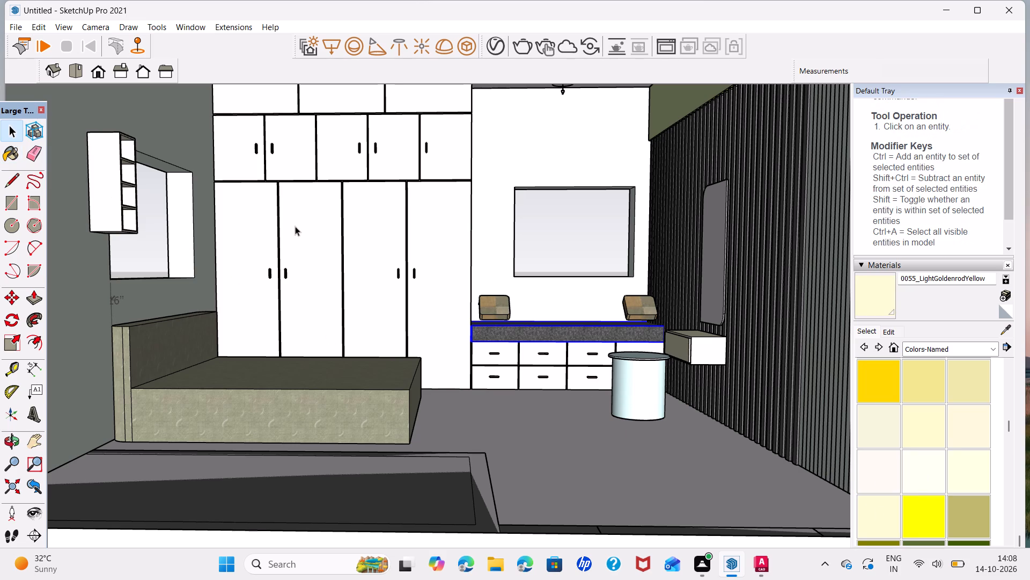
Paint the slab on top of the dresser drawers with Carpet Berber Pattern Gray from the carpet and fabrics collection.
scroll(295, 226, down, 4)
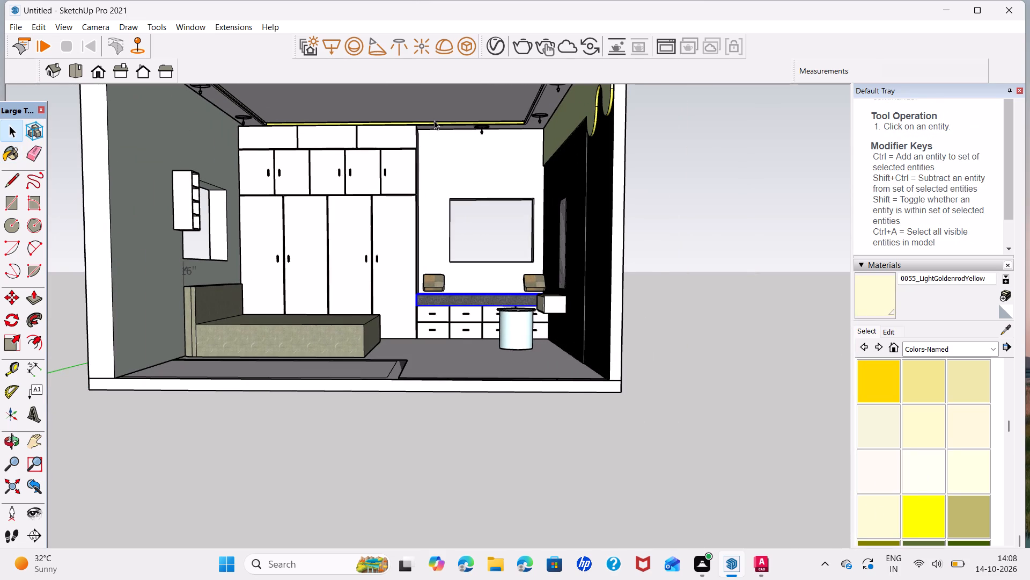
scroll(434, 120, up, 2)
scroll(436, 127, down, 6)
middle_drag(436, 202, 430, 161)
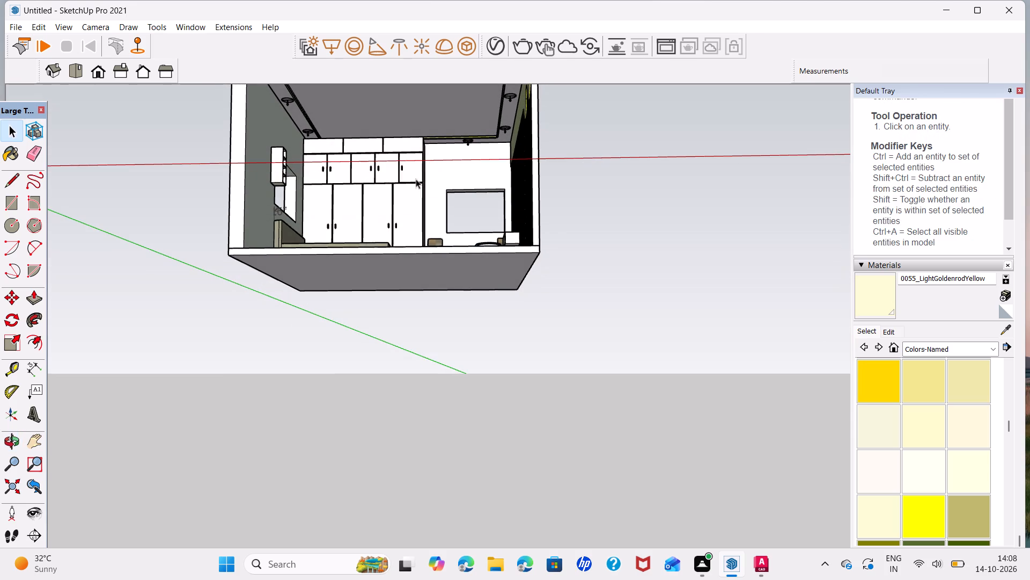
shift+middle_drag(385, 191, 430, 353)
scroll(432, 267, up, 6)
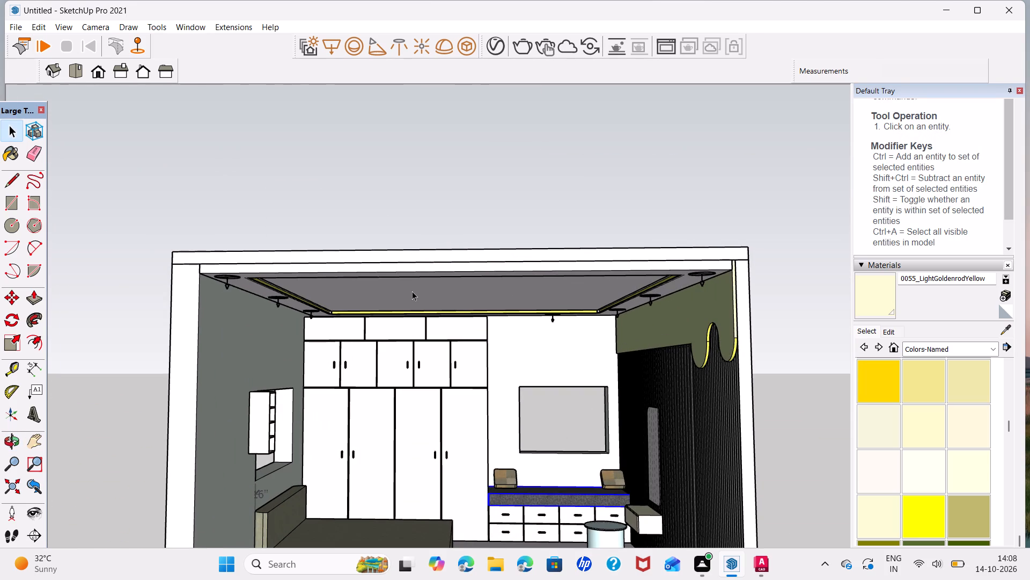
scroll(477, 461, down, 4)
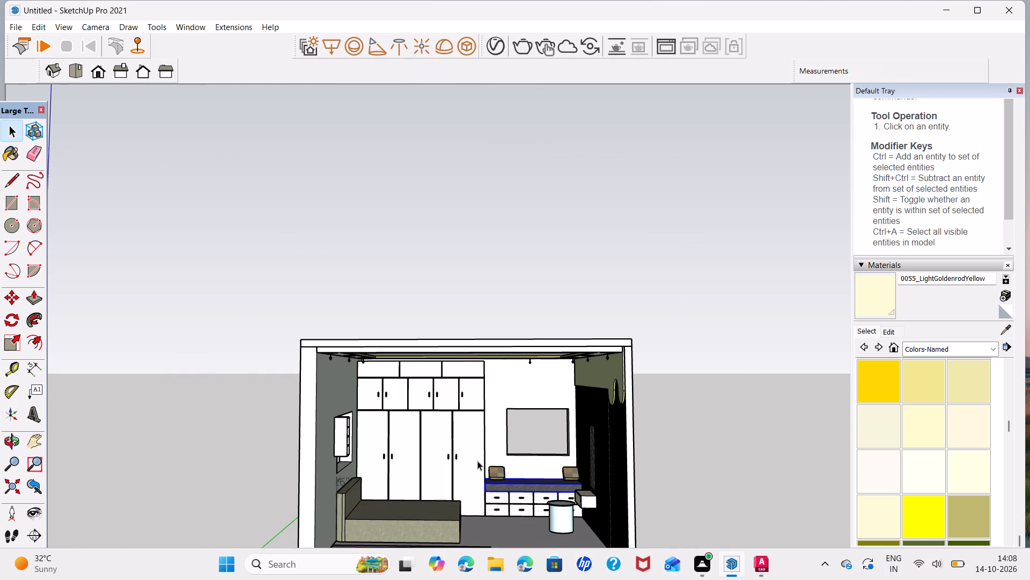
middle_drag(477, 461, 470, 382)
scroll(482, 421, up, 1)
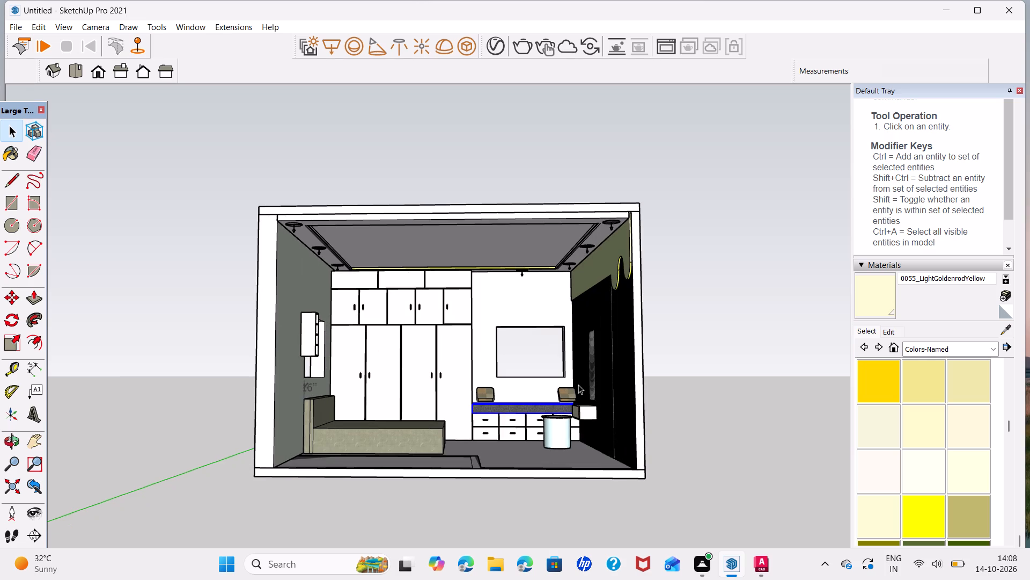
click(989, 346)
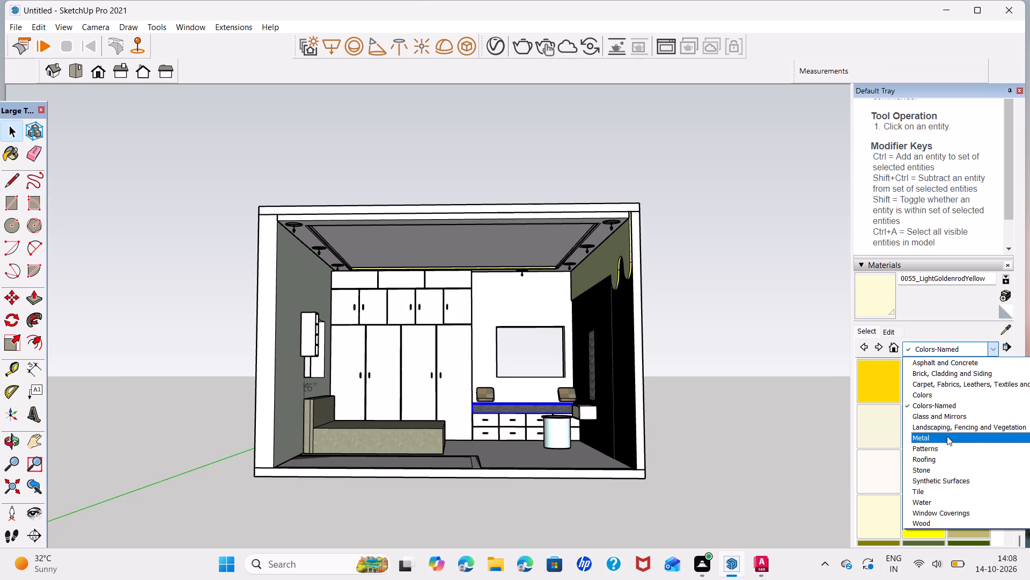
click(955, 385)
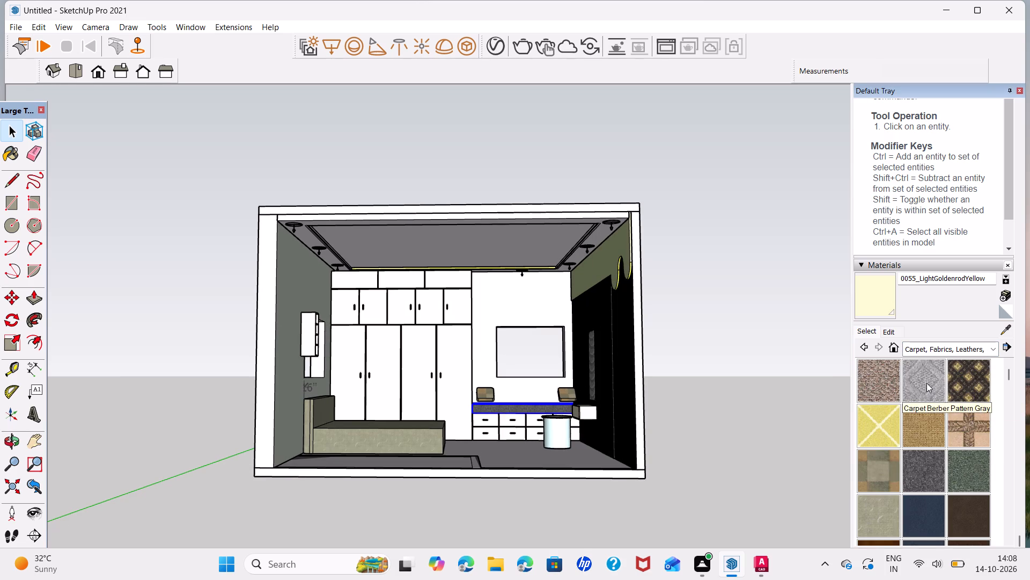
click(926, 382)
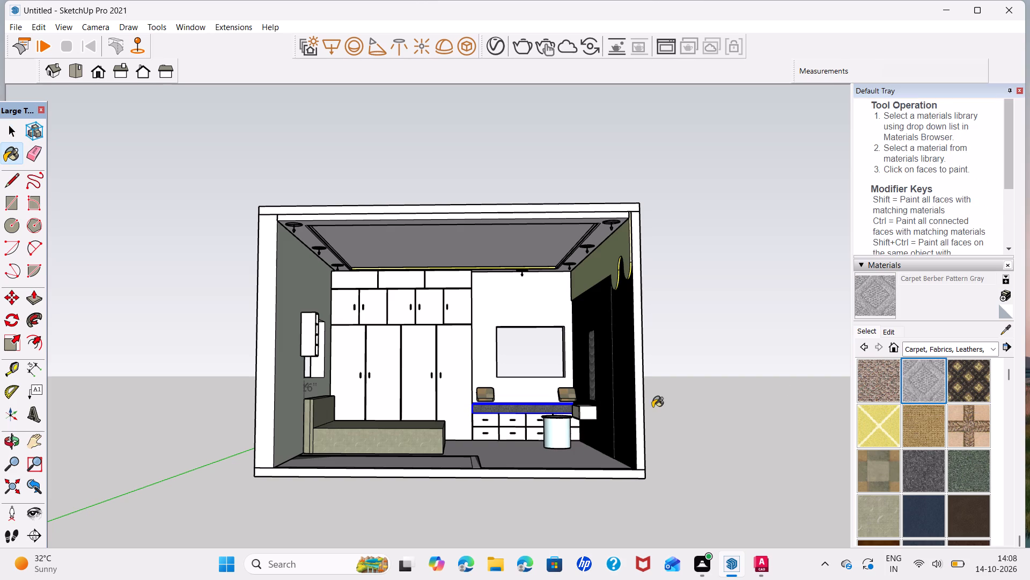
click(528, 405)
Paint the bed, including its base and headboard, with Carpet Berber Pattern Gray.
scroll(528, 405, up, 6)
middle_drag(528, 405, 528, 407)
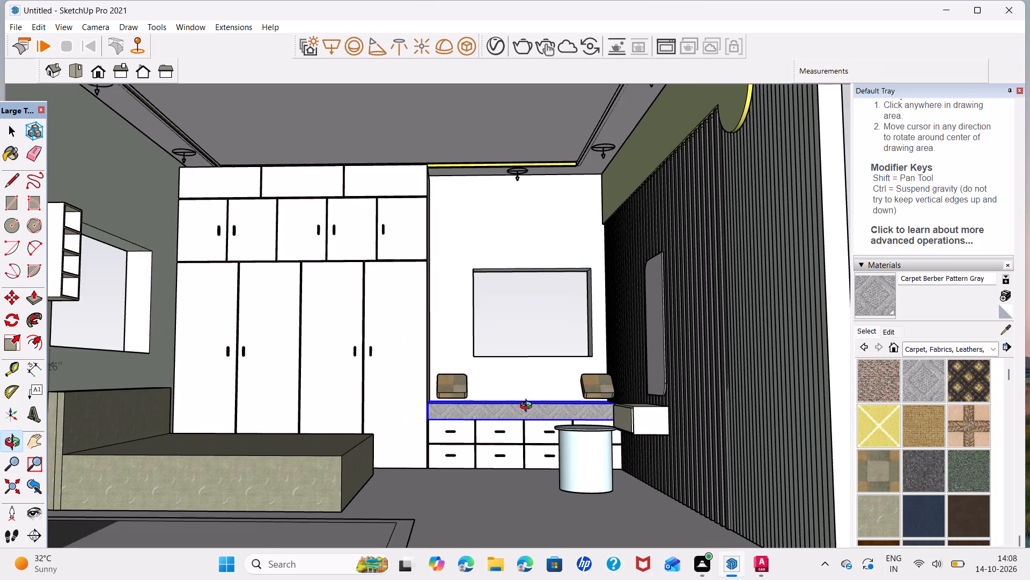
middle_drag(528, 407, 538, 443)
click(317, 467)
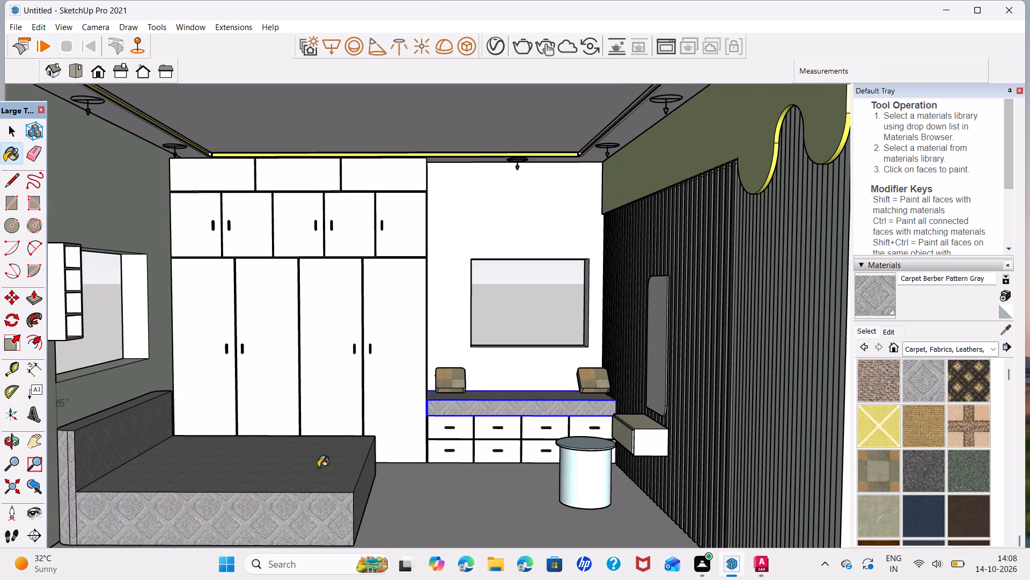
key(space)
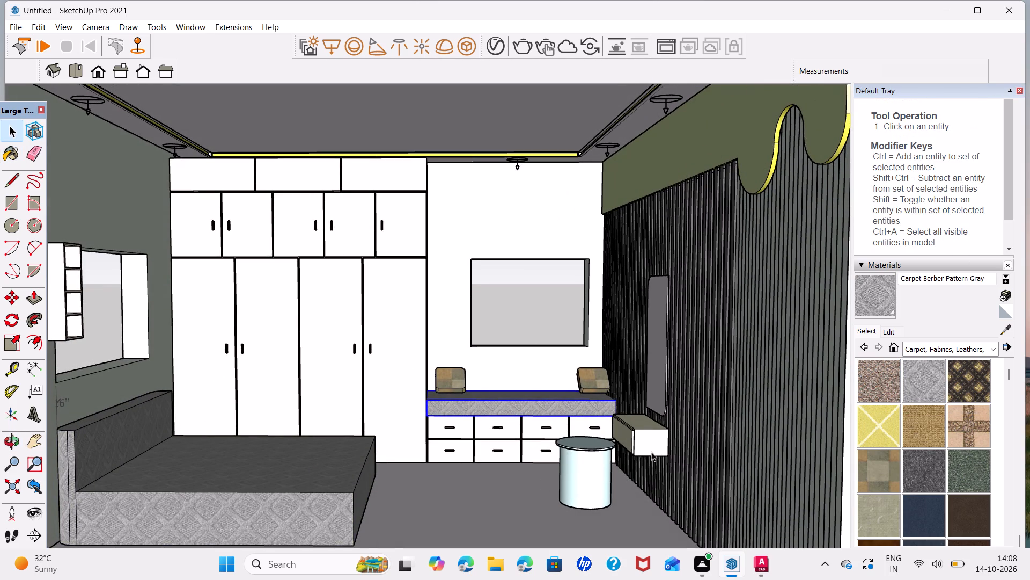
Paint the round stool's top with the Carpet Pattern Leaf Squares material and its side with Carpet Berber Multi.
click(917, 381)
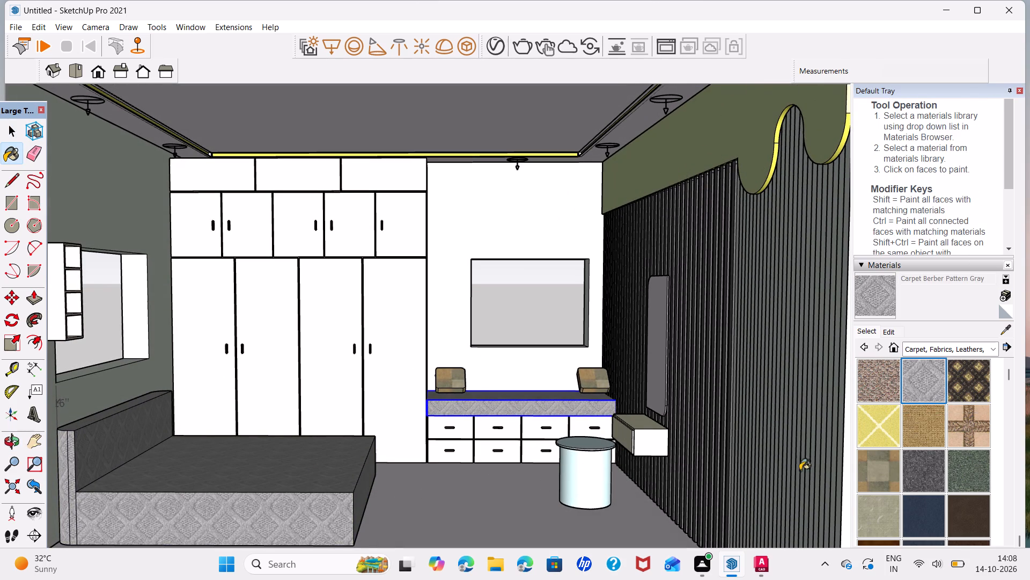
click(980, 424)
click(585, 441)
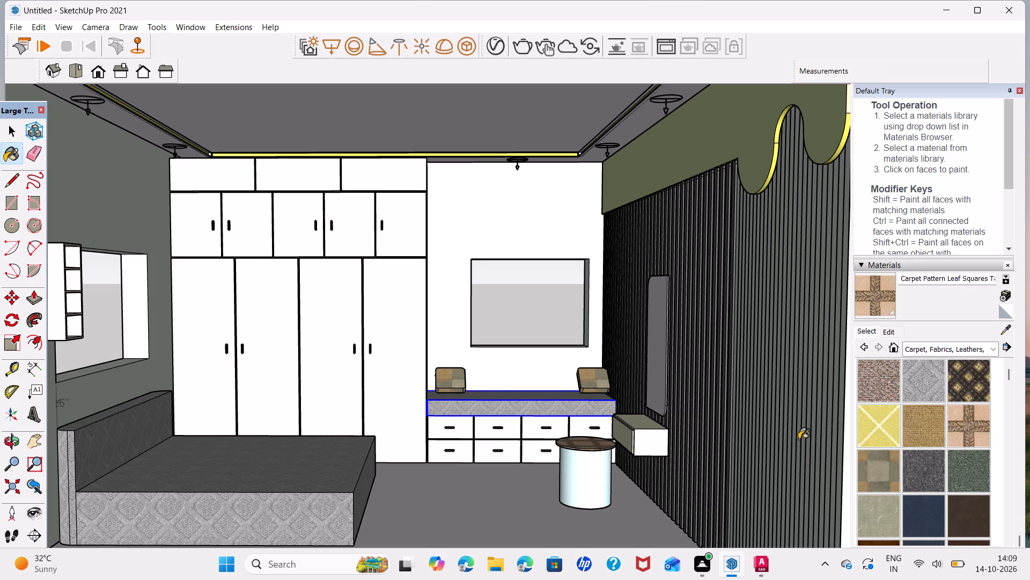
click(866, 389)
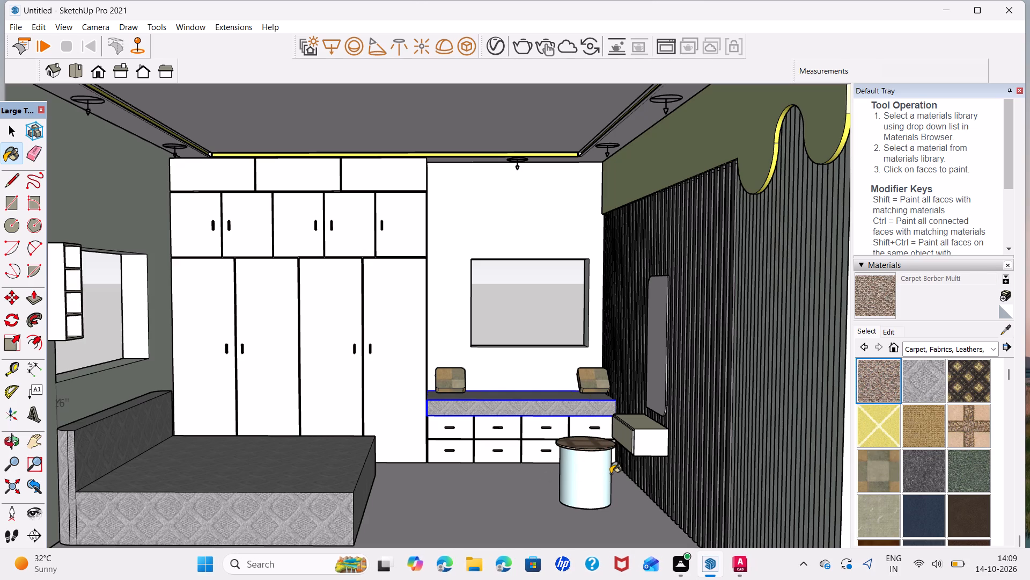
click(608, 475)
key(space)
Delete the stray 1/16" dimension label below the window next to the bed's headboard.
scroll(606, 468, down, 6)
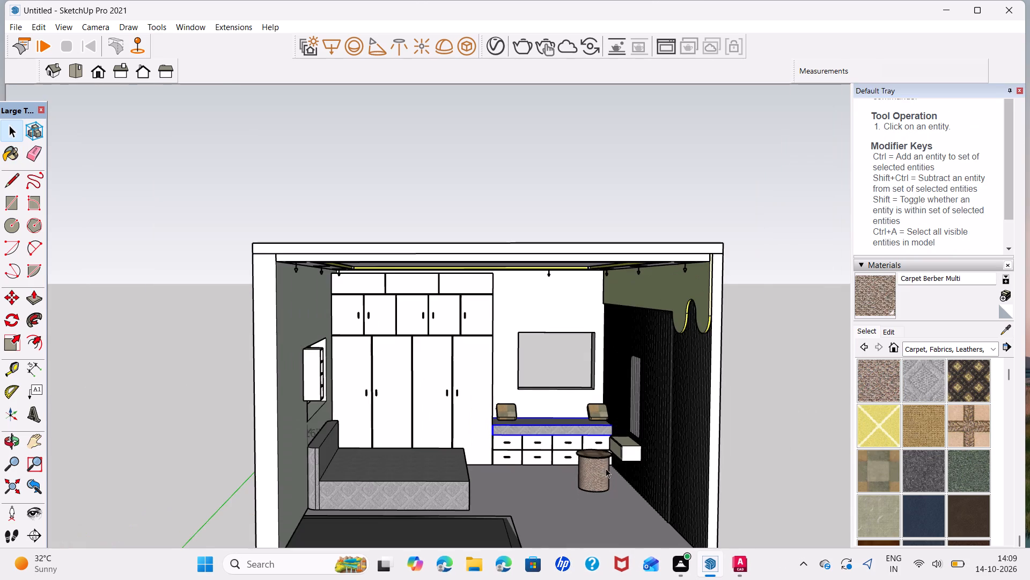
middle_drag(432, 400, 341, 286)
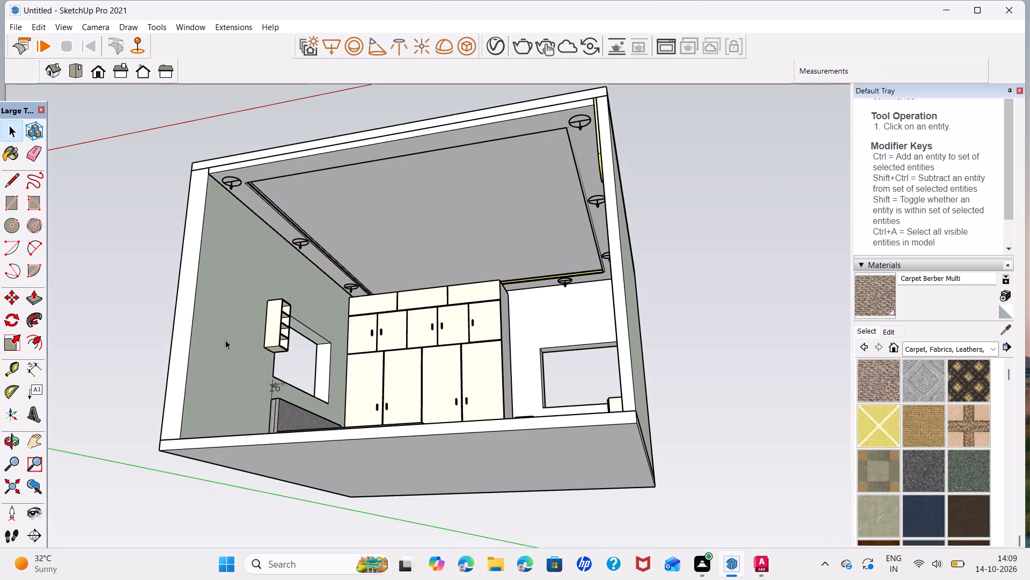
middle_drag(263, 327, 746, 422)
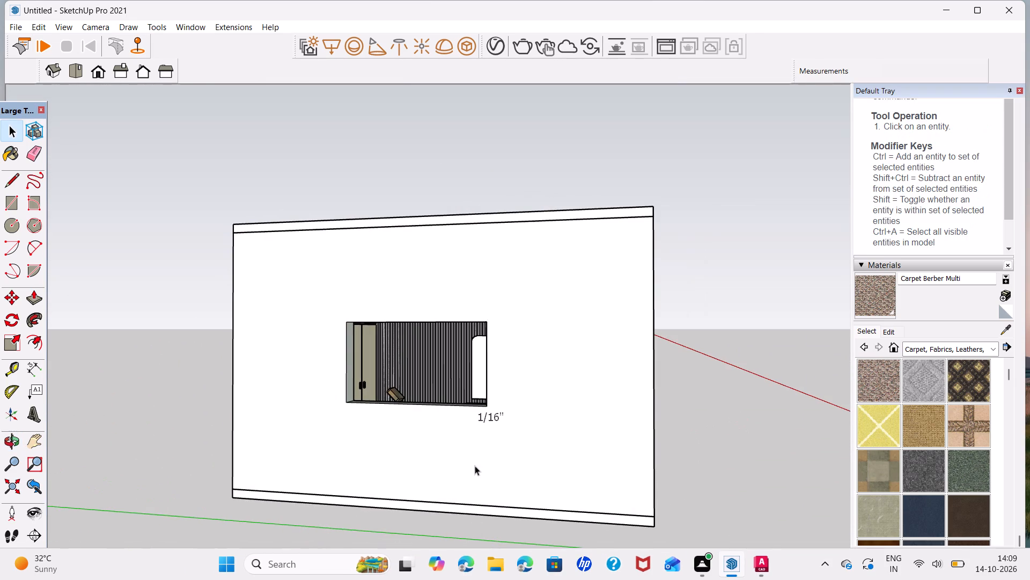
click(488, 422)
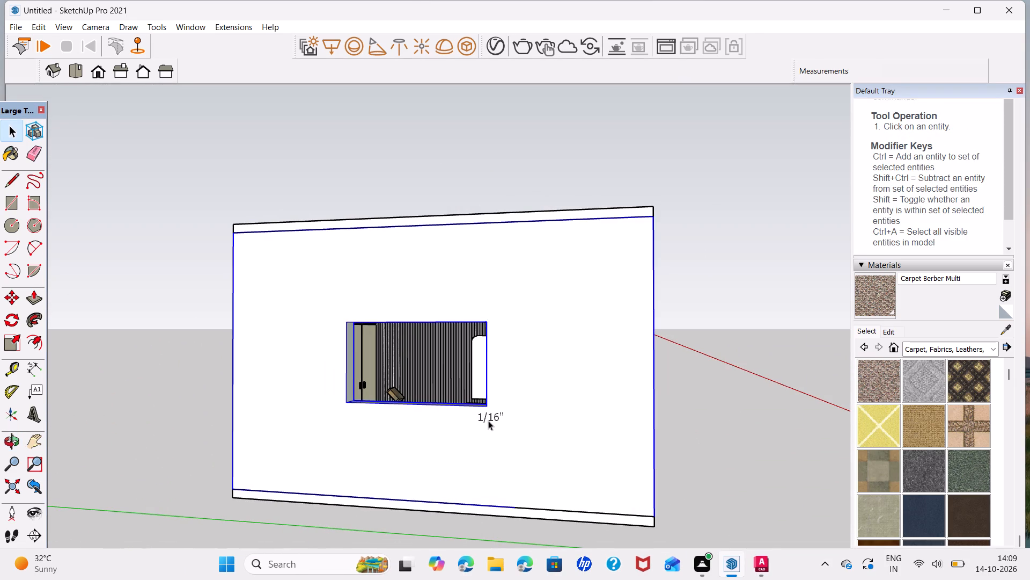
click(489, 419)
click(489, 419)
click(504, 411)
click(492, 417)
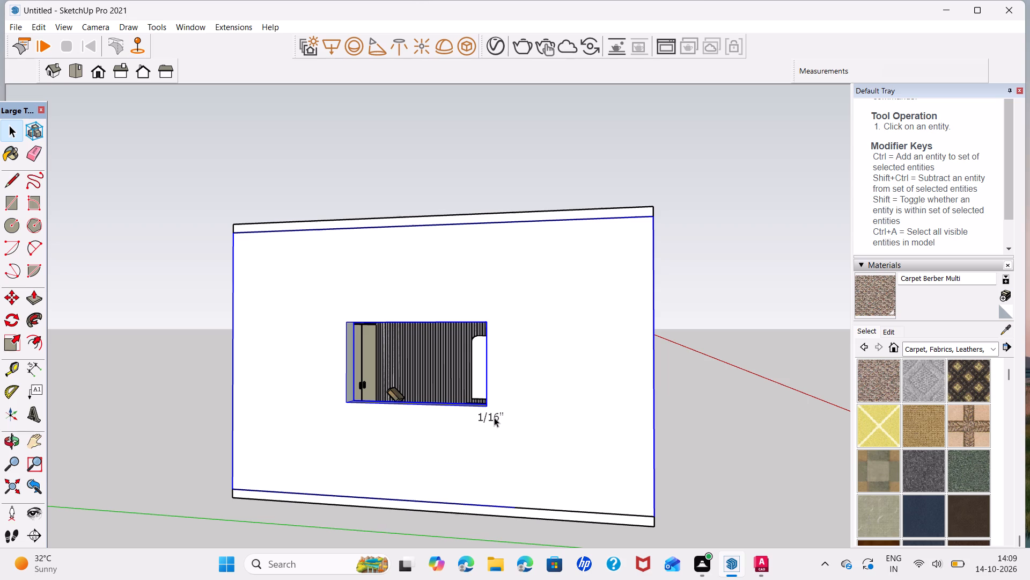
click(494, 417)
scroll(494, 417, up, 13)
scroll(483, 417, down, 8)
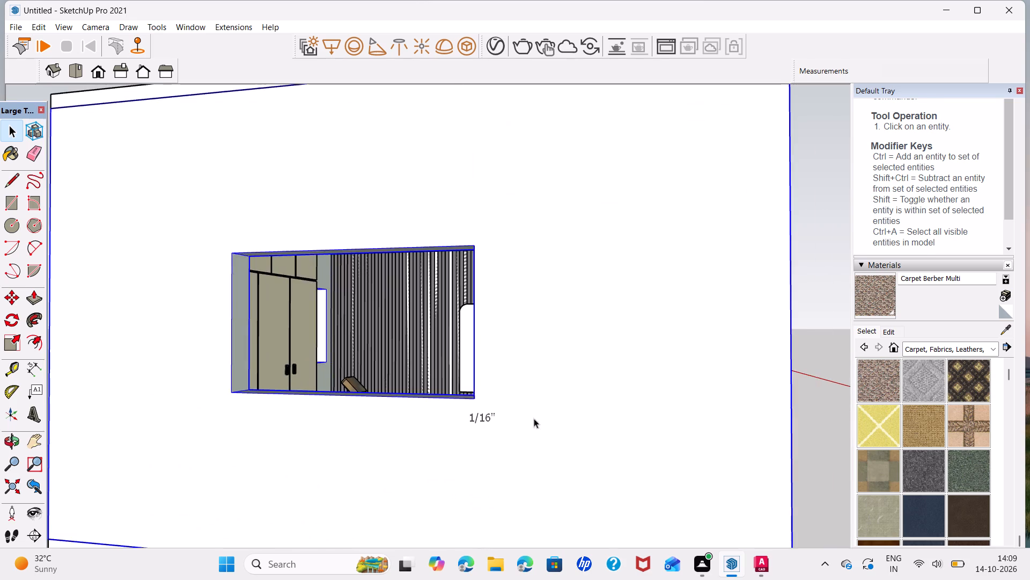
middle_drag(534, 418, 0, 488)
scroll(206, 375, up, 5)
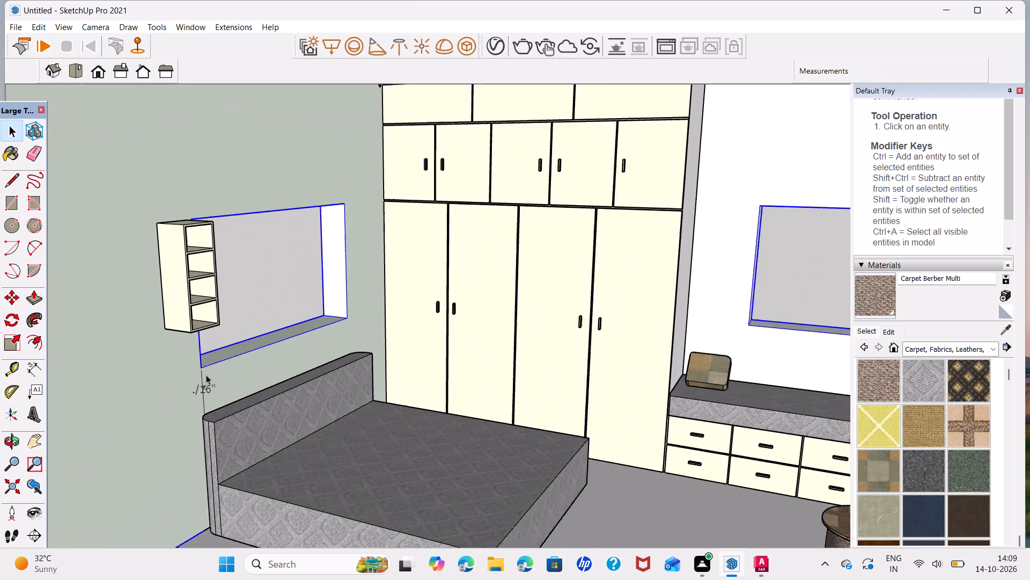
click(212, 388)
key(Delete)
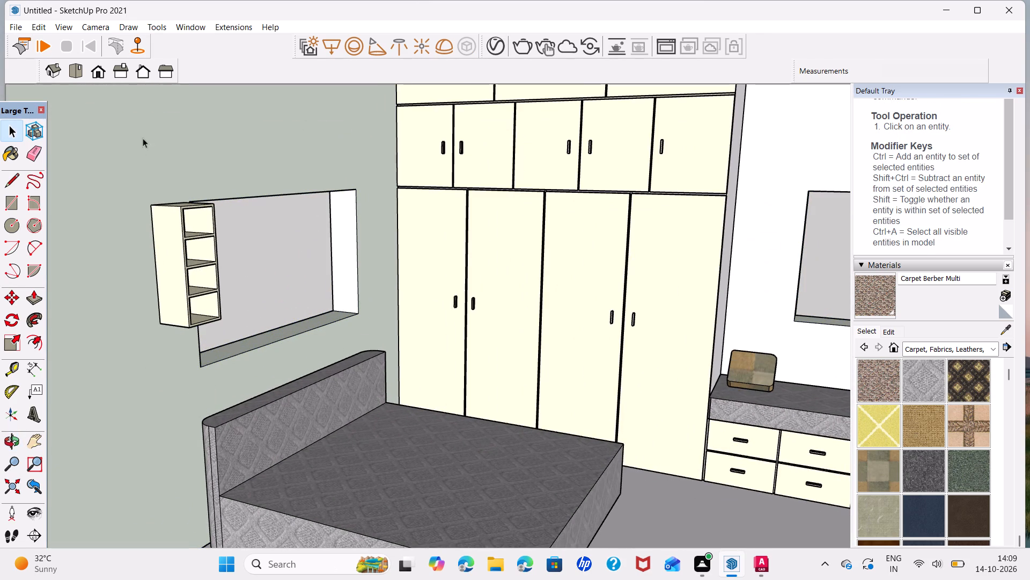
Import the pendants model from the Downloads folder and place it beside the bedroom.
click(13, 28)
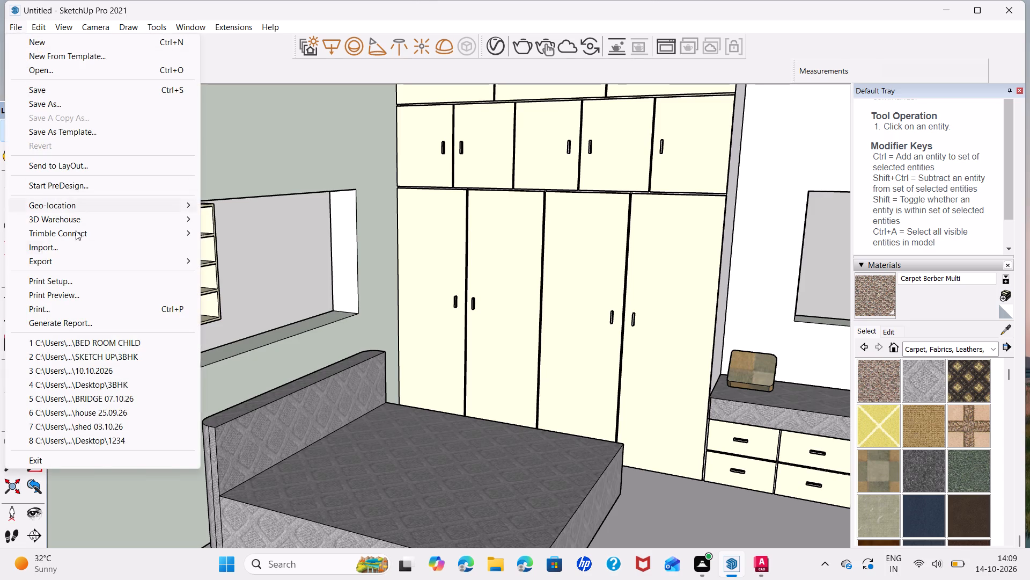
click(83, 248)
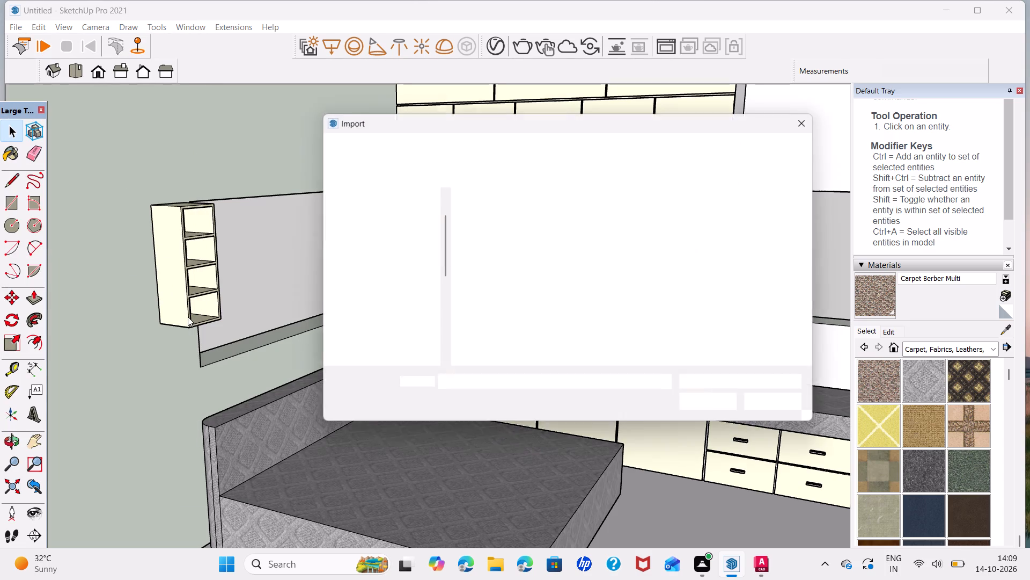
scroll(482, 274, down, 2)
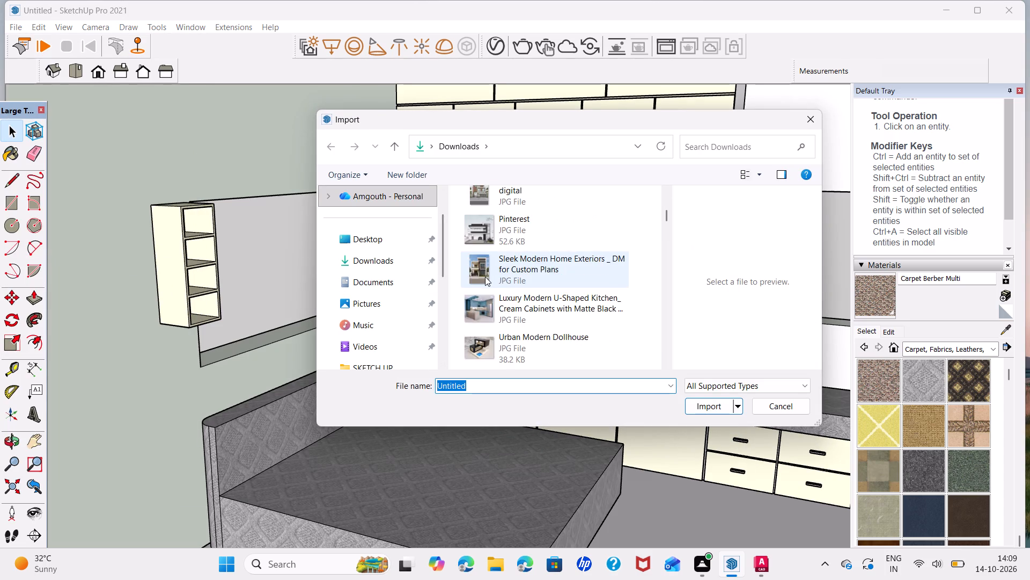
scroll(485, 277, down, 3)
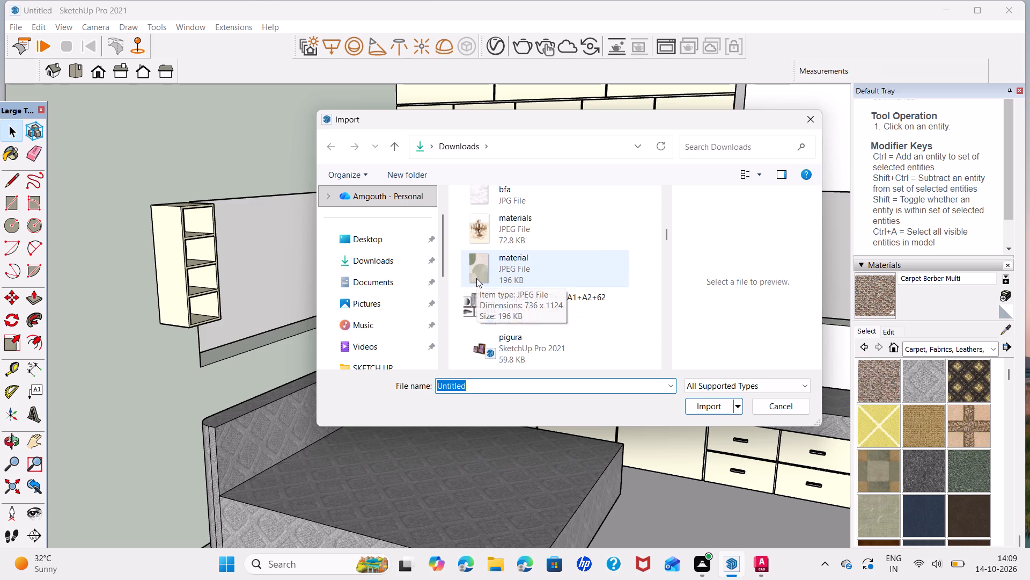
scroll(480, 299, down, 1)
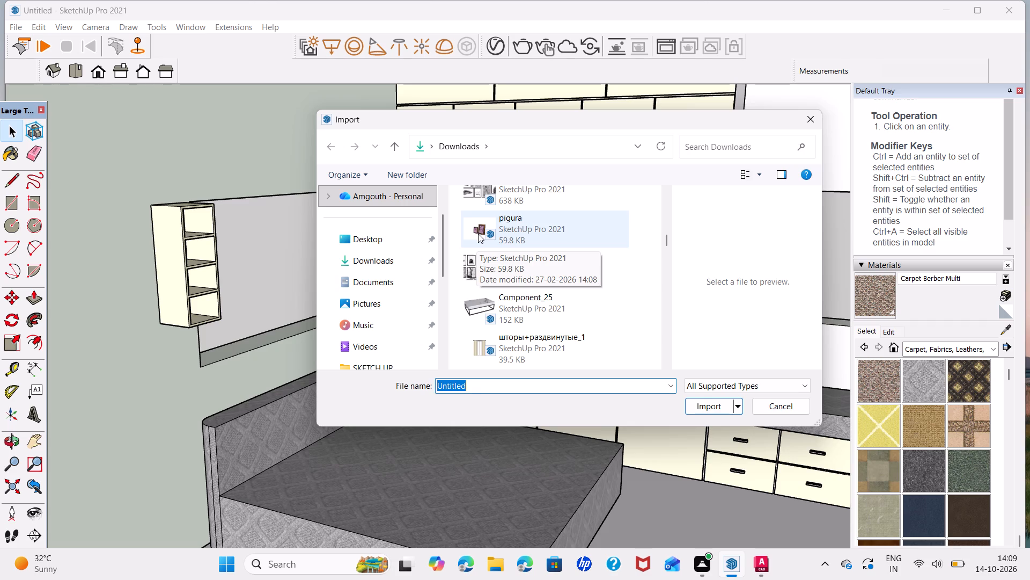
scroll(470, 314, down, 1)
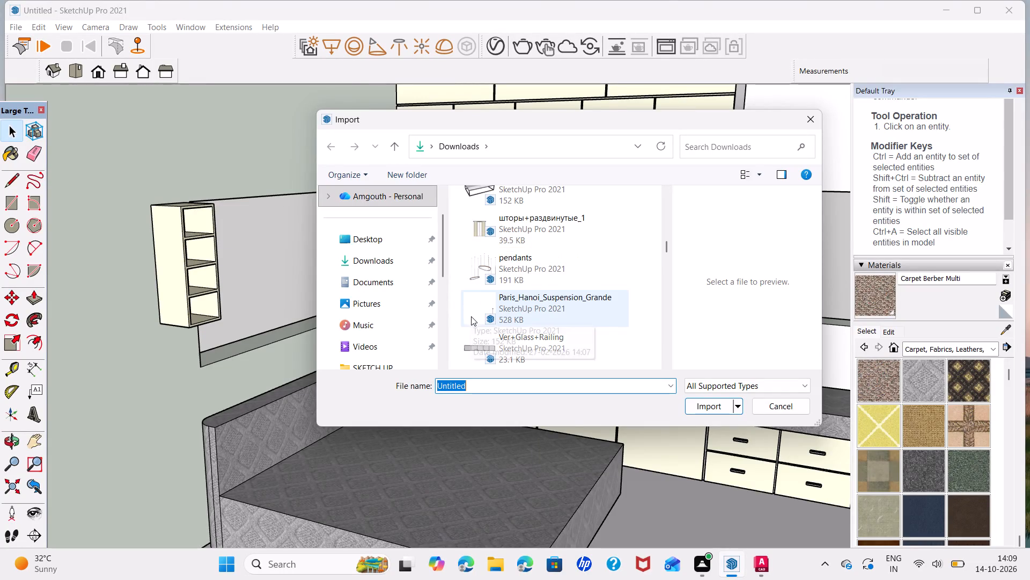
click(480, 267)
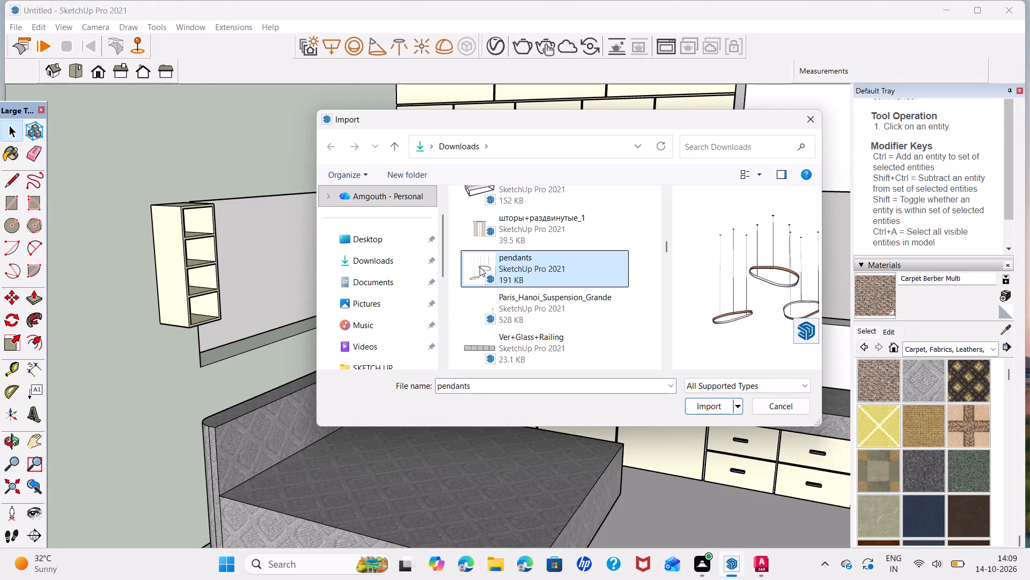
click(716, 408)
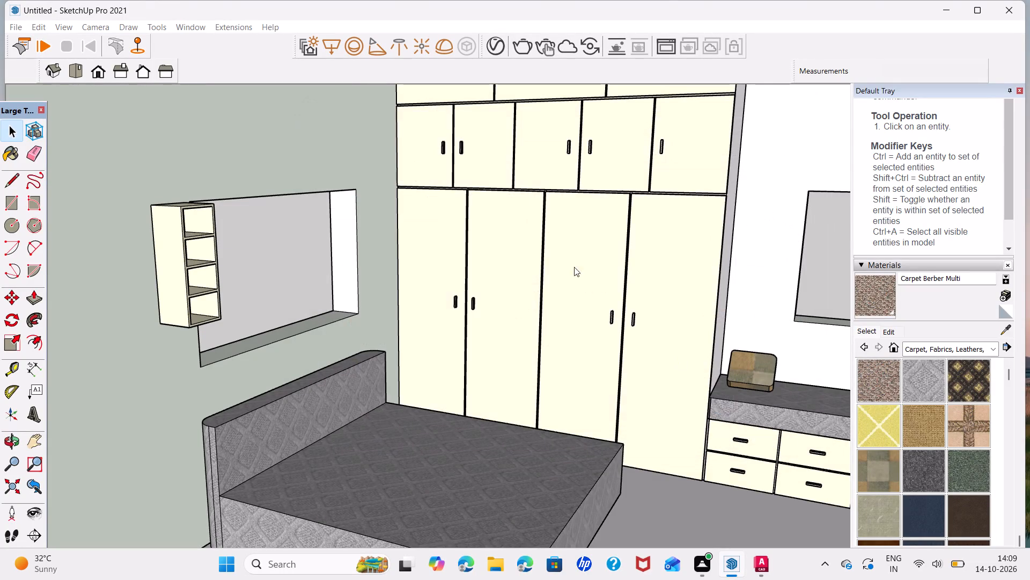
scroll(532, 270, down, 7)
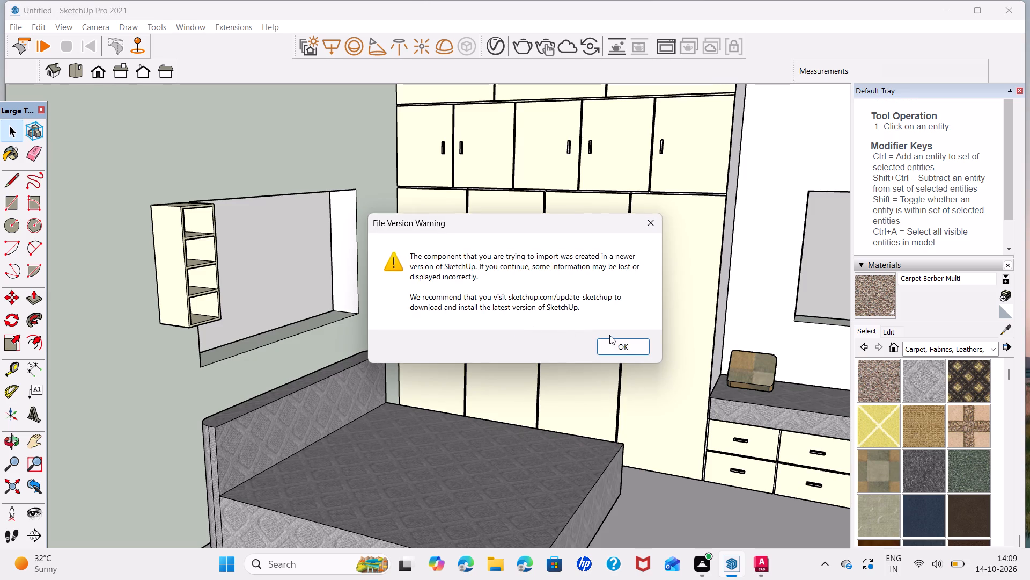
click(622, 346)
scroll(571, 297, down, 6)
scroll(536, 358, down, 8)
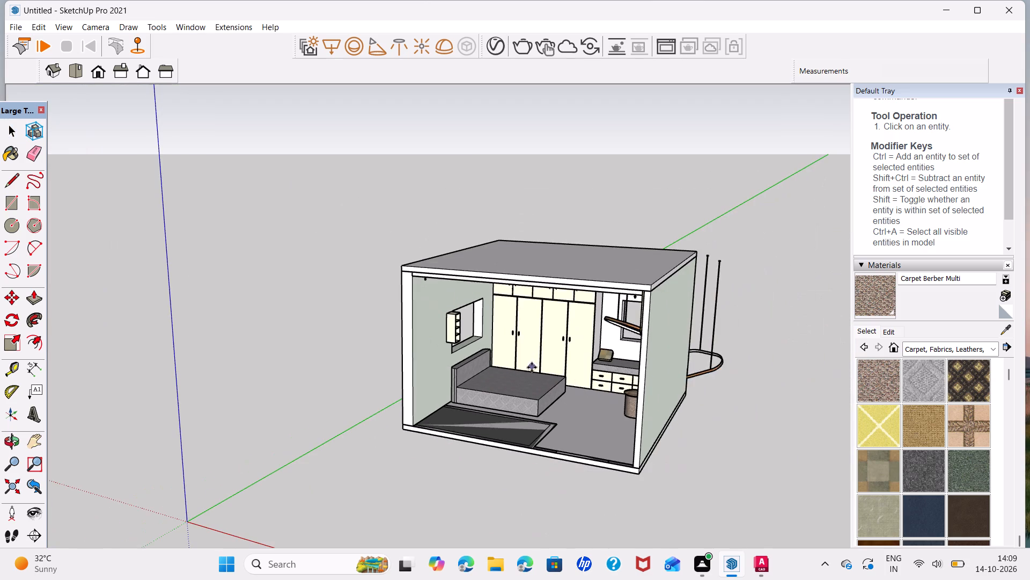
scroll(700, 411, down, 6)
middle_drag(700, 411, 539, 361)
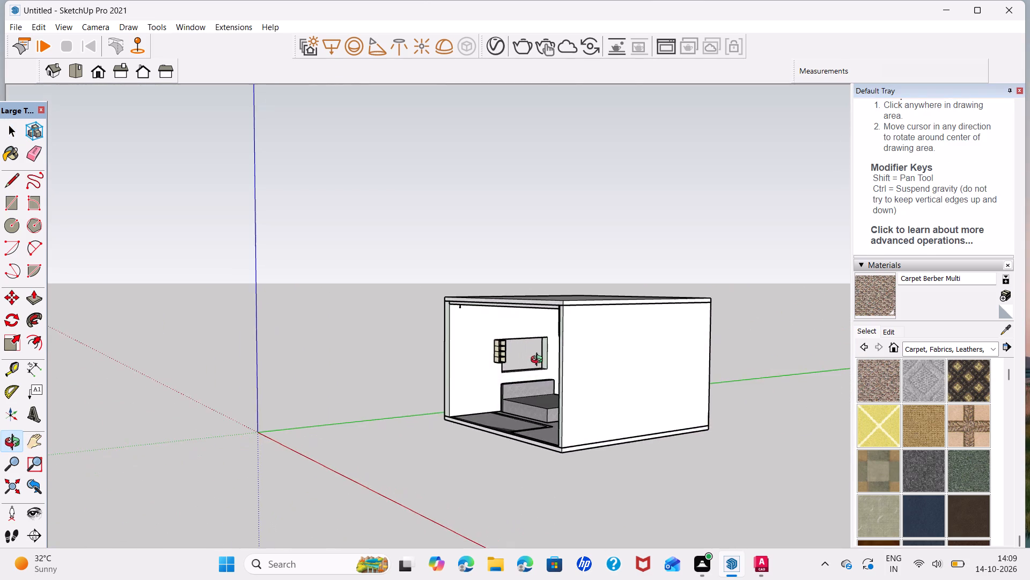
middle_drag(539, 361, 812, 387)
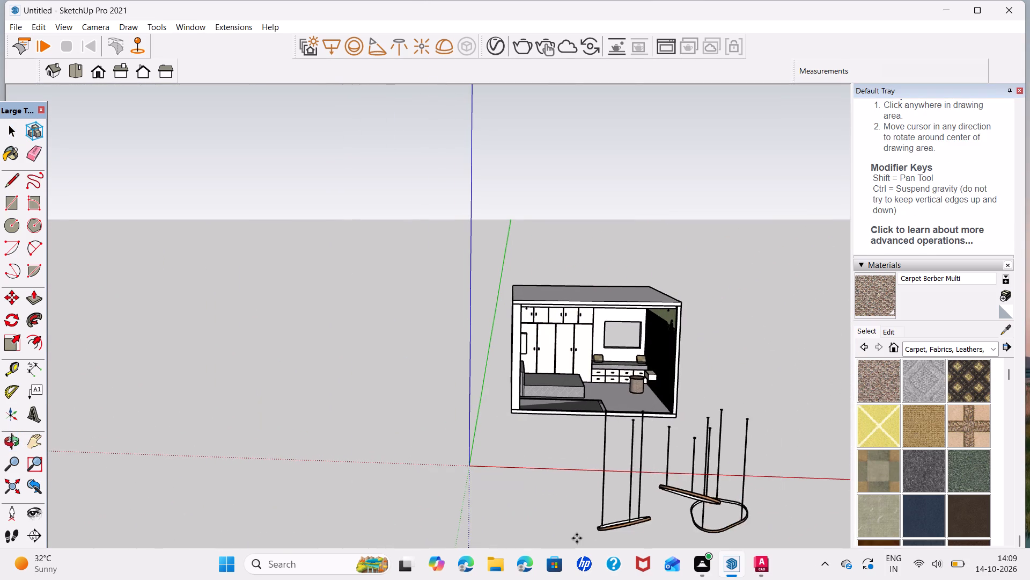
click(245, 484)
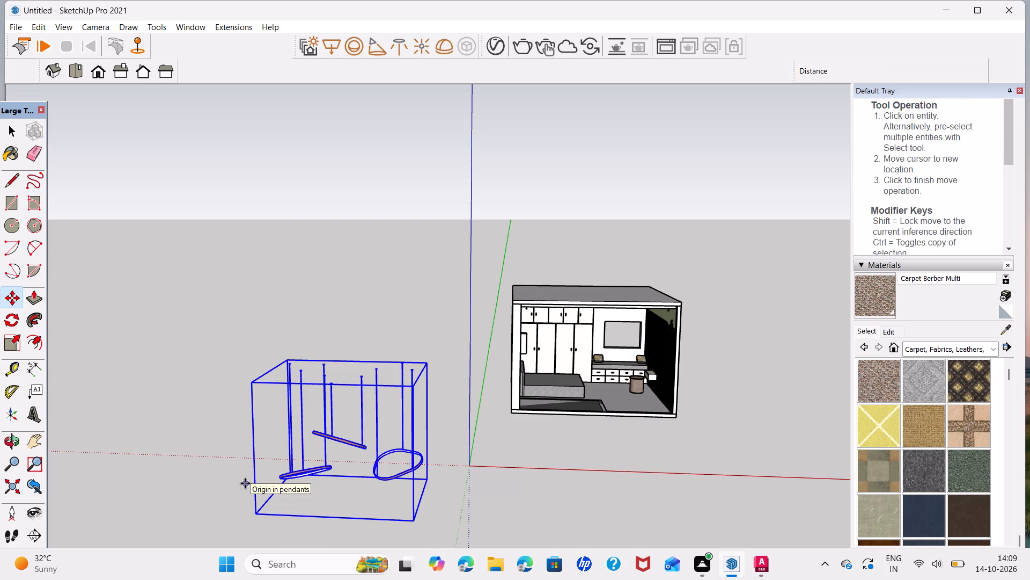
Scale the pendant lights down uniformly from one corner to suit the bedroom's size.
key(s)
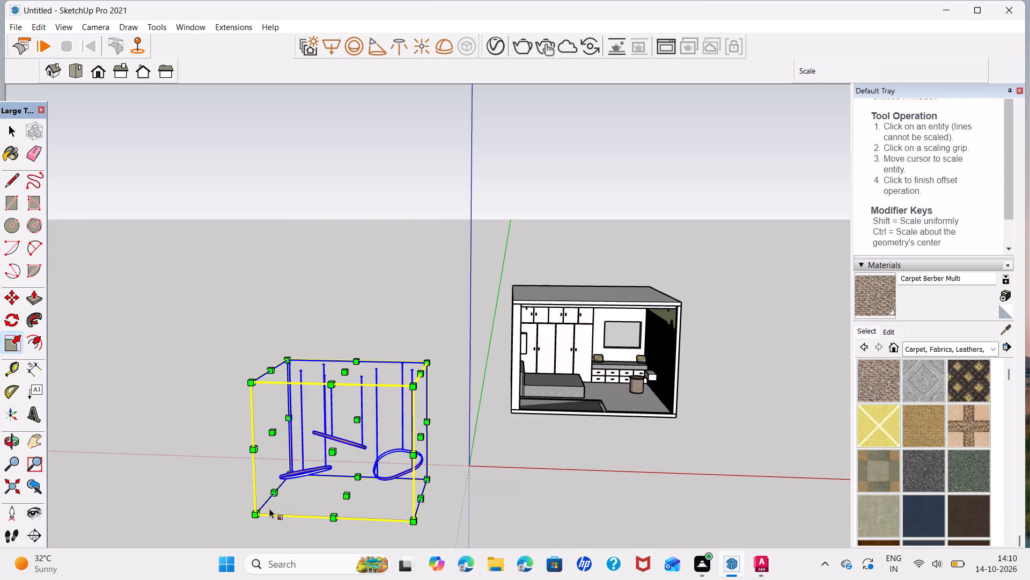
click(252, 516)
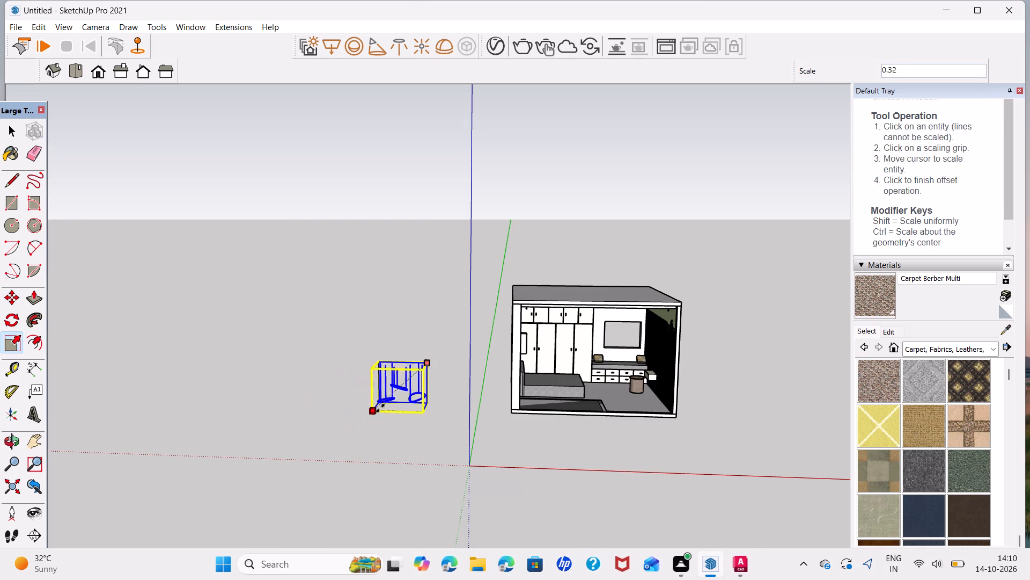
click(410, 400)
Move the pendant lights by their upper corner into the bedroom and attach them to the underside of the ceiling.
scroll(408, 373, up, 6)
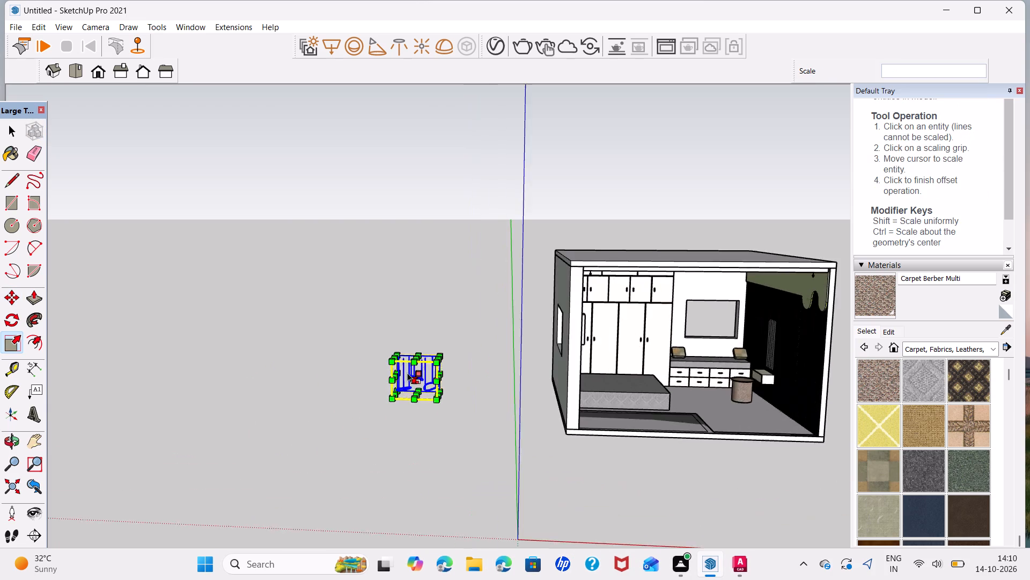
scroll(407, 373, up, 6)
key(m)
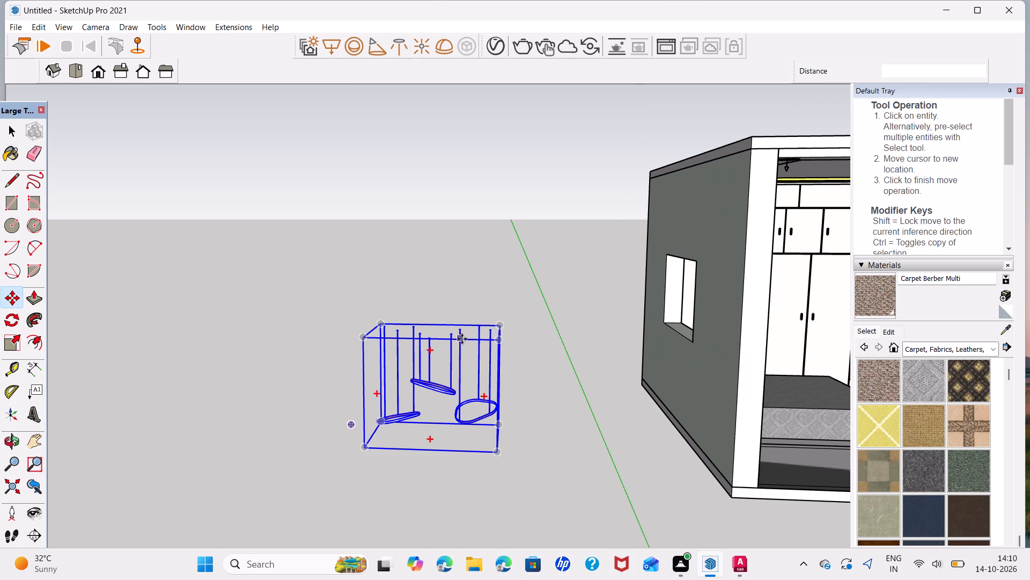
click(497, 321)
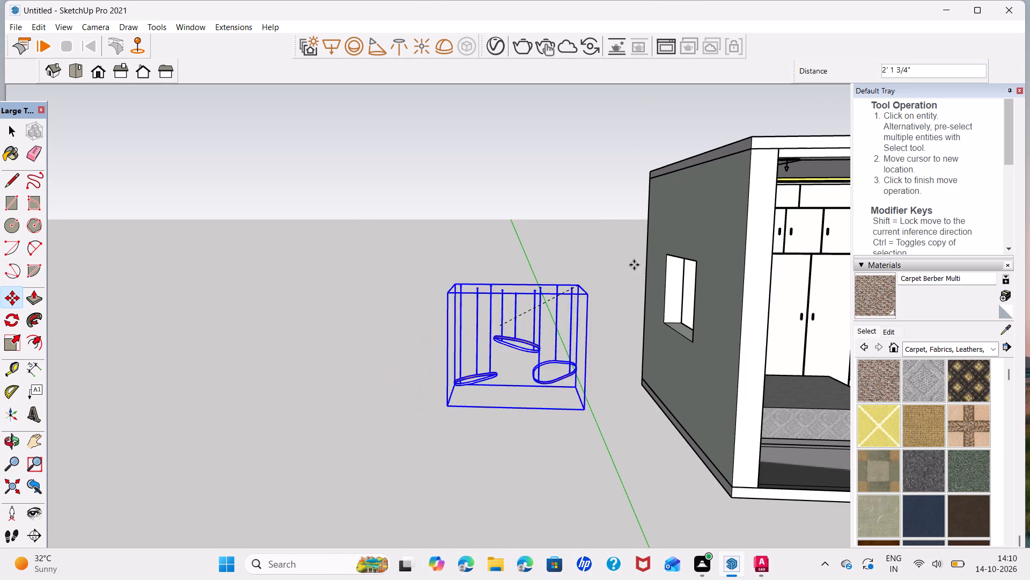
scroll(661, 266, down, 8)
middle_drag(663, 271, 442, 296)
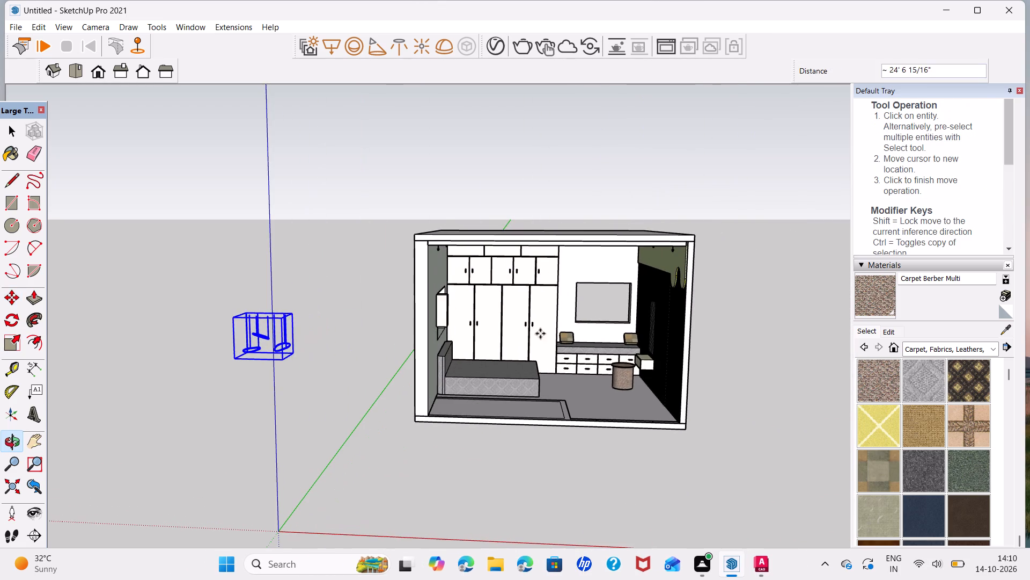
middle_drag(584, 268, 567, 185)
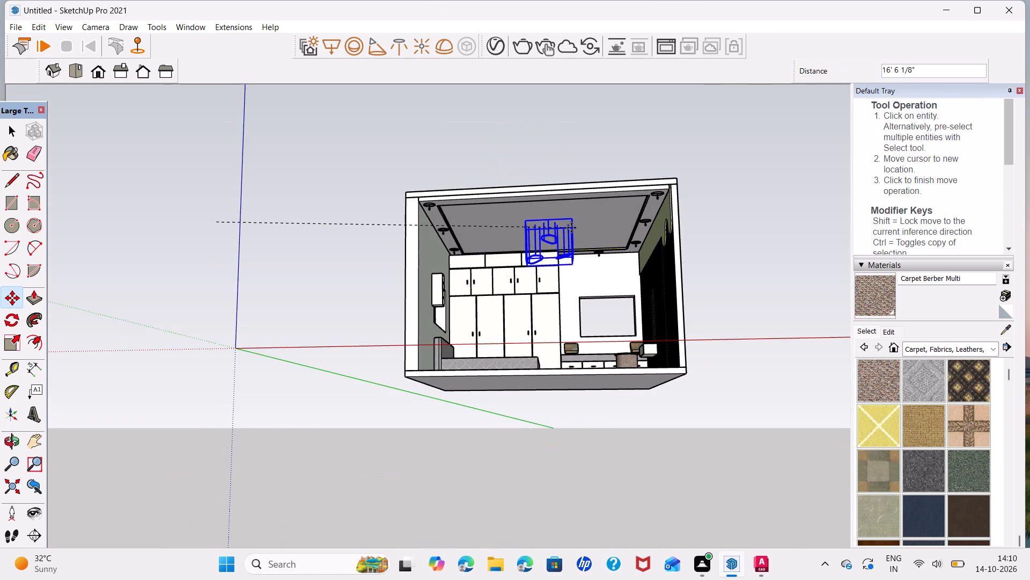
scroll(571, 228, up, 13)
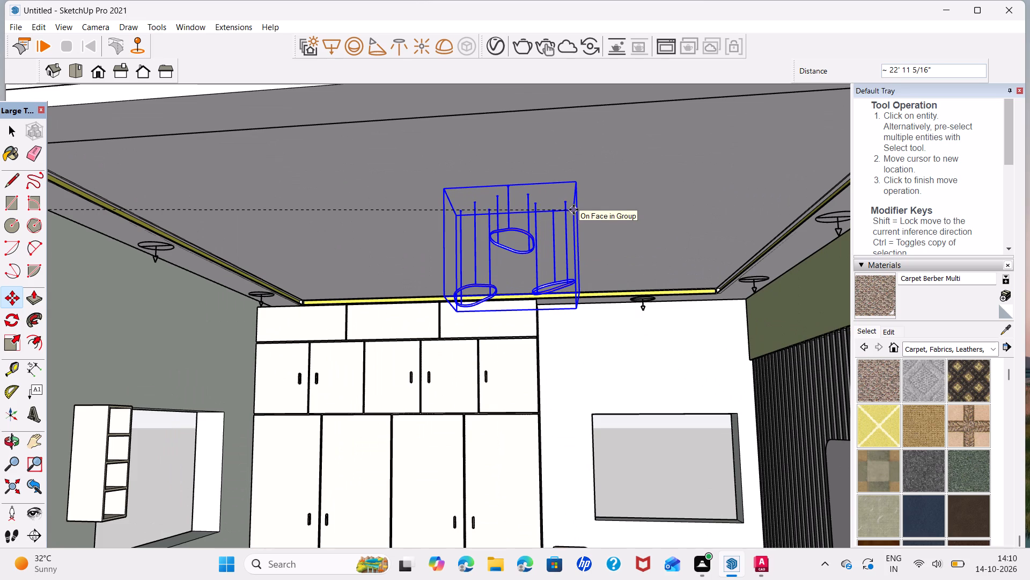
click(566, 213)
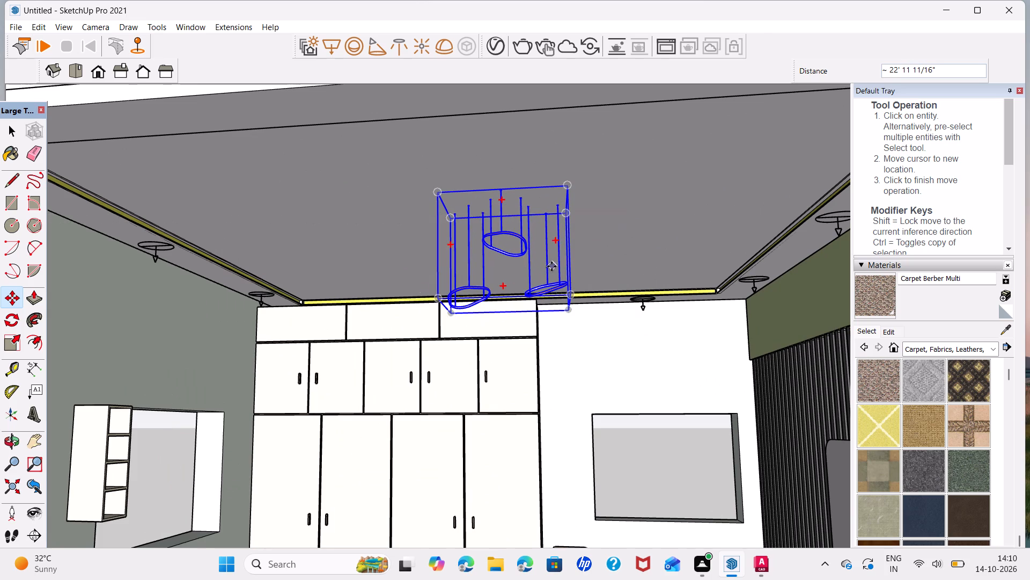
Move the pendant lights about 2' 5" along the green axis across the ceiling towards the wardrobe and dresser wall.
scroll(550, 262, down, 14)
middle_drag(568, 310, 348, 244)
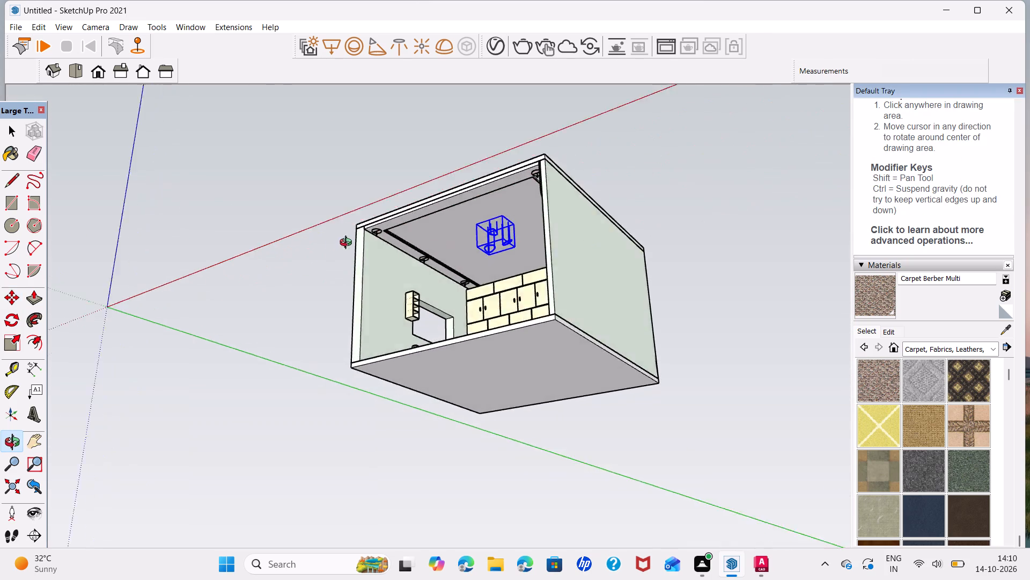
middle_drag(348, 244, 568, 209)
scroll(525, 241, up, 7)
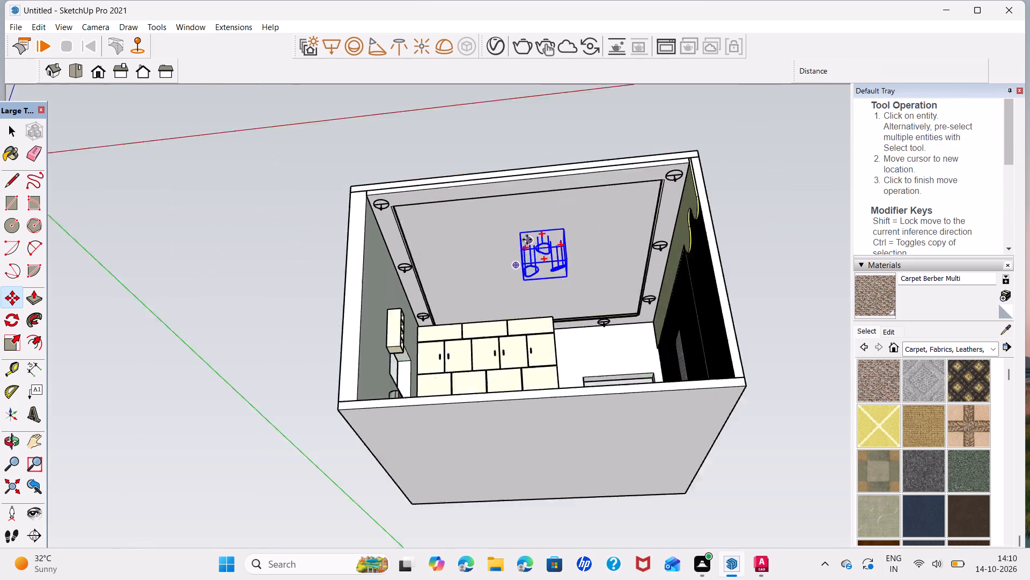
scroll(516, 237, up, 6)
middle_drag(513, 296, 635, 279)
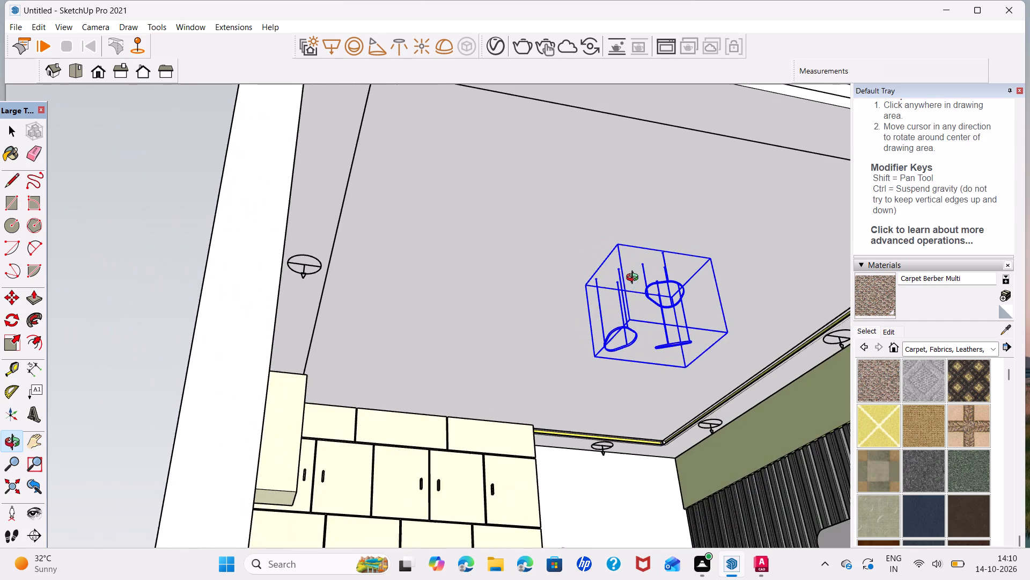
middle_drag(635, 279, 636, 279)
click(585, 284)
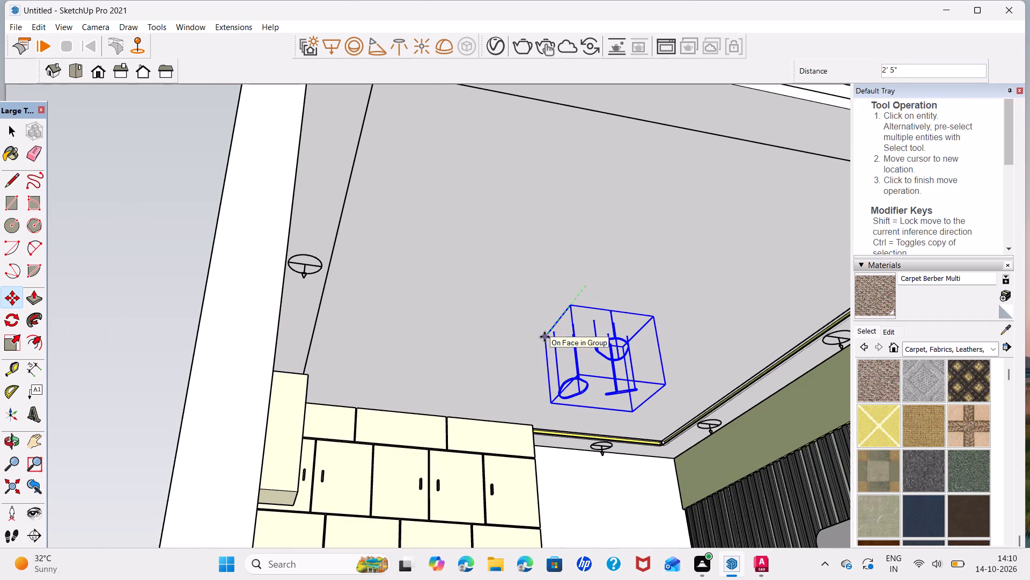
click(545, 337)
Examine the pendant lights' placement under the ceiling from below and through the bedroom's open front.
scroll(554, 348, down, 5)
middle_drag(565, 366, 295, 383)
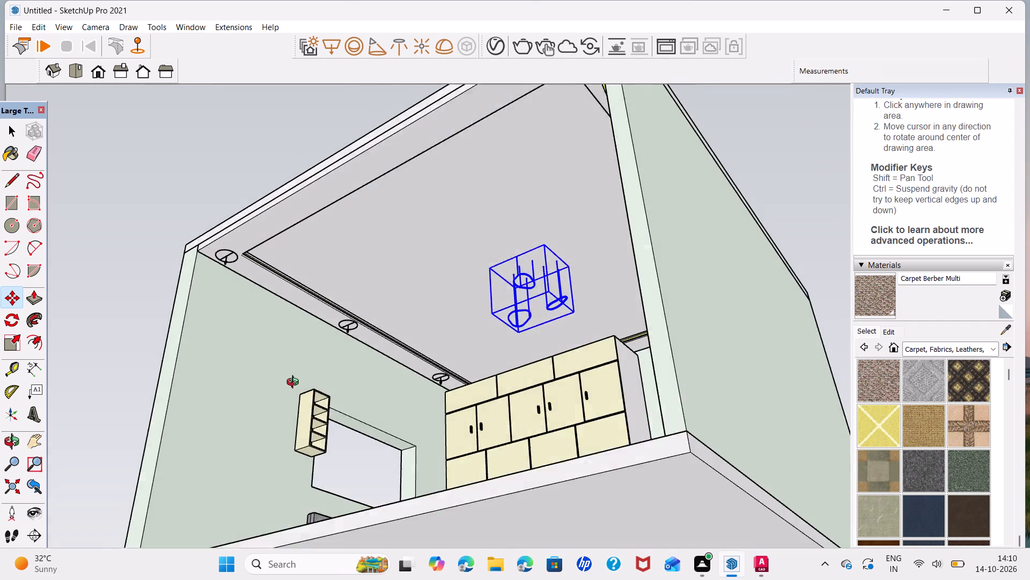
middle_drag(295, 383, 462, 489)
scroll(512, 443, down, 8)
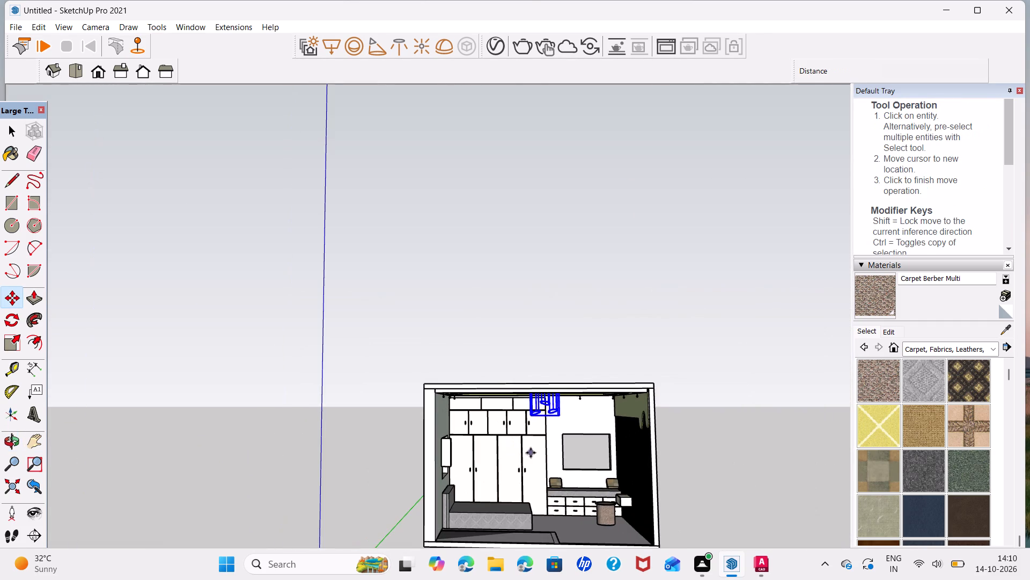
middle_drag(531, 453, 536, 517)
middle_drag(550, 469, 513, 307)
scroll(433, 269, up, 3)
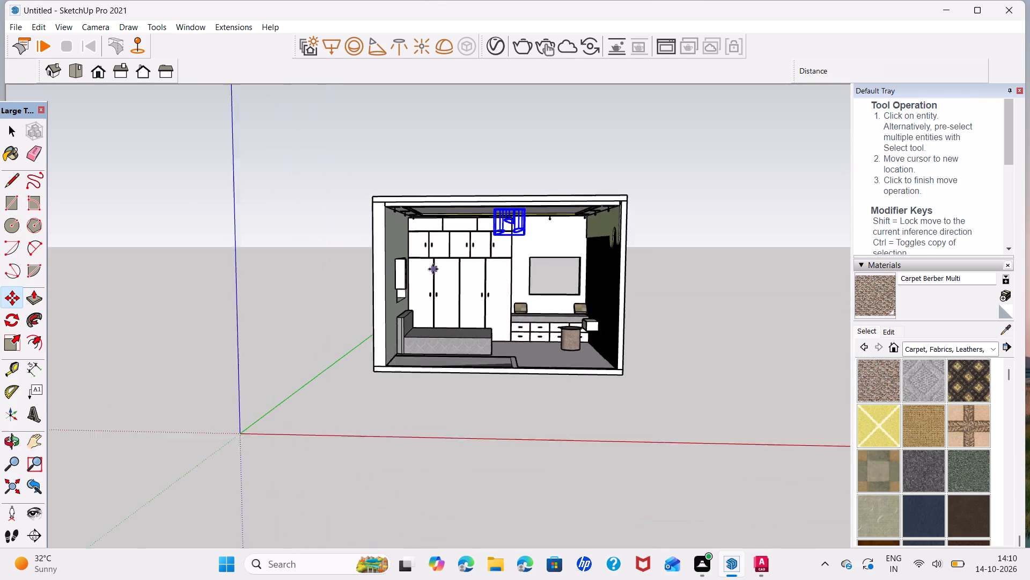
scroll(433, 269, up, 2)
middle_drag(466, 317, 484, 304)
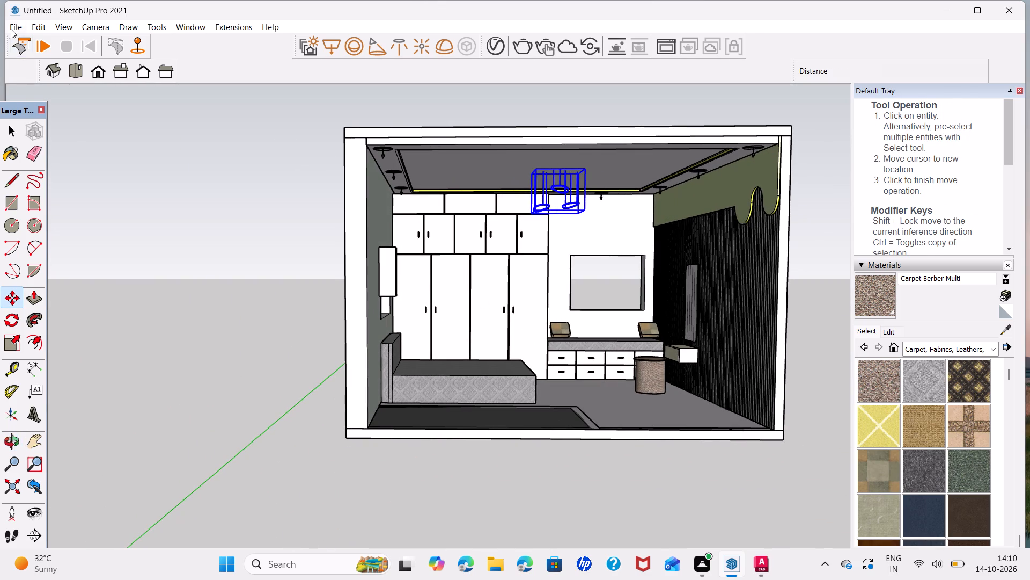
Import the three-panel window frame model Component_21 from Downloads and place it outside the room.
click(9, 26)
click(110, 249)
scroll(485, 303, down, 8)
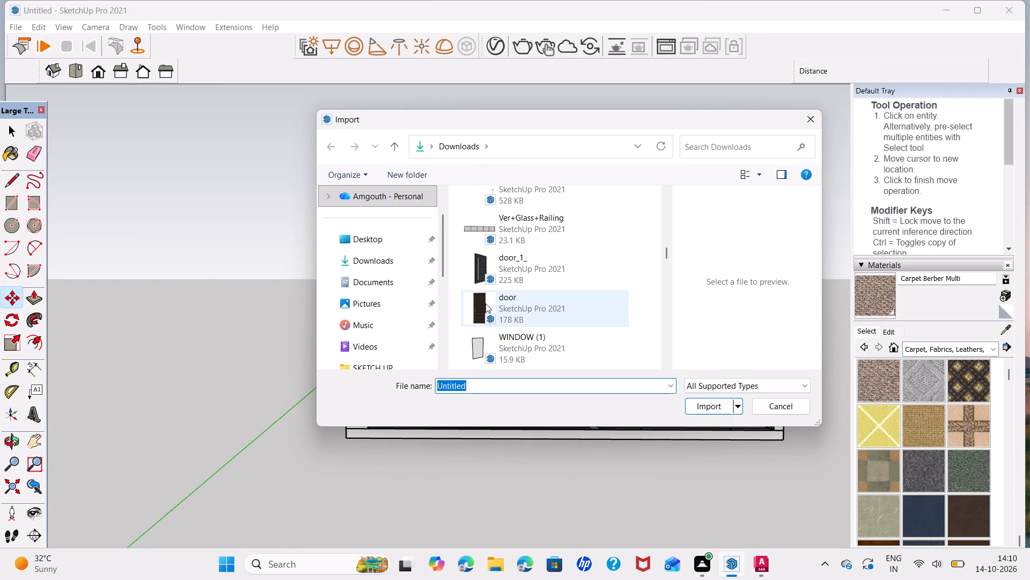
scroll(485, 306, up, 4)
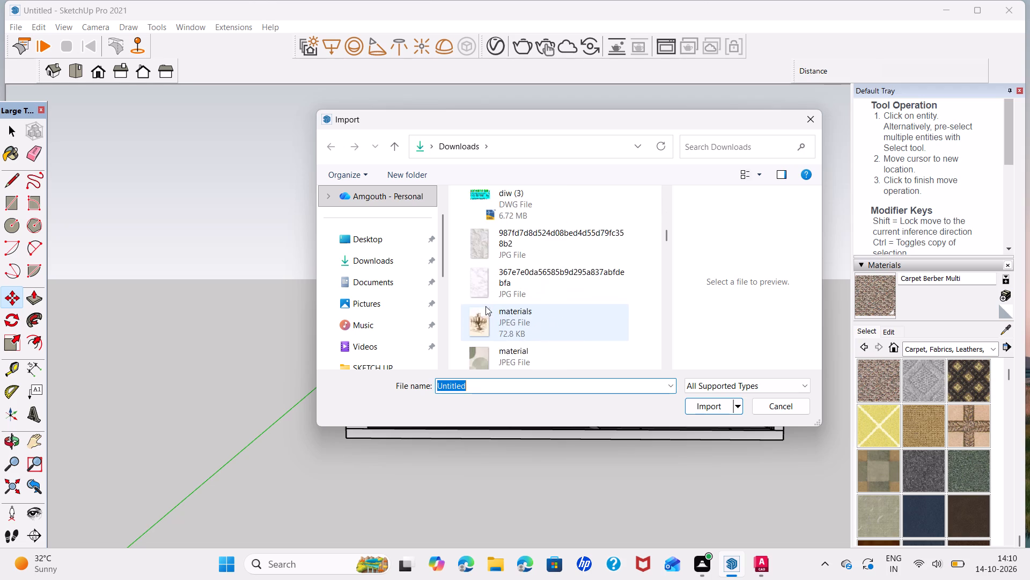
scroll(485, 306, down, 6)
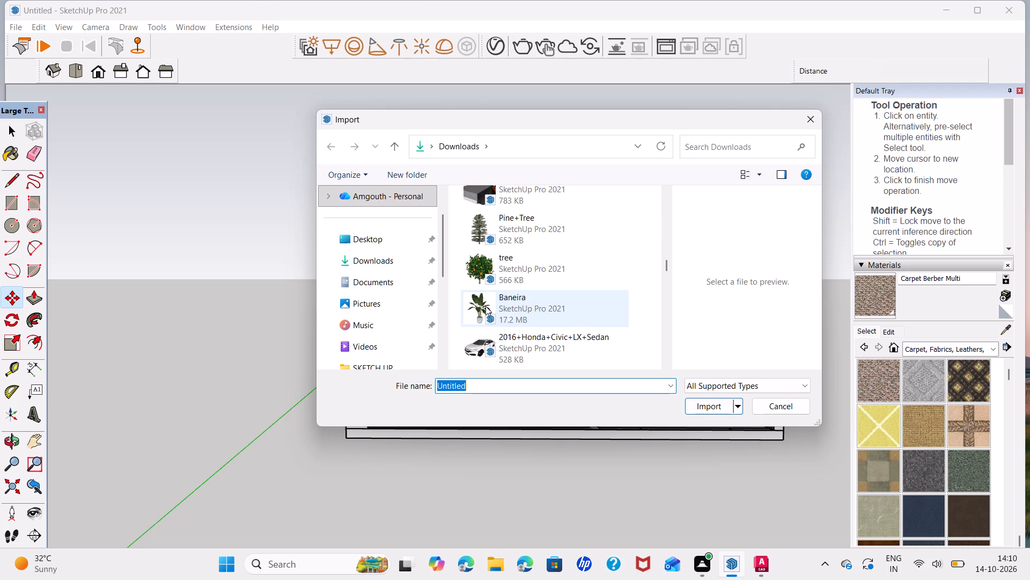
scroll(485, 306, up, 1)
scroll(485, 306, down, 1)
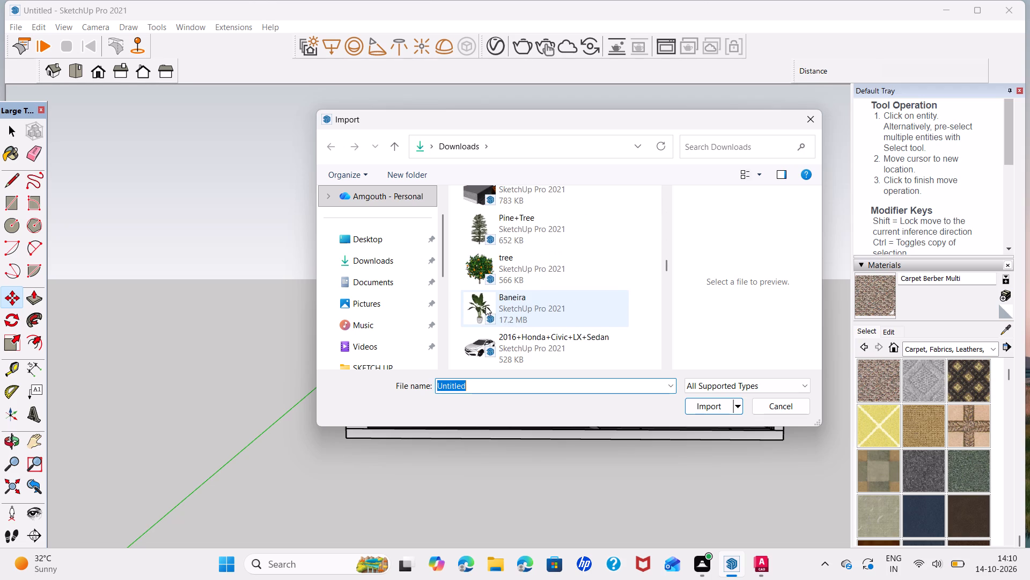
scroll(485, 306, down, 1)
click(485, 306)
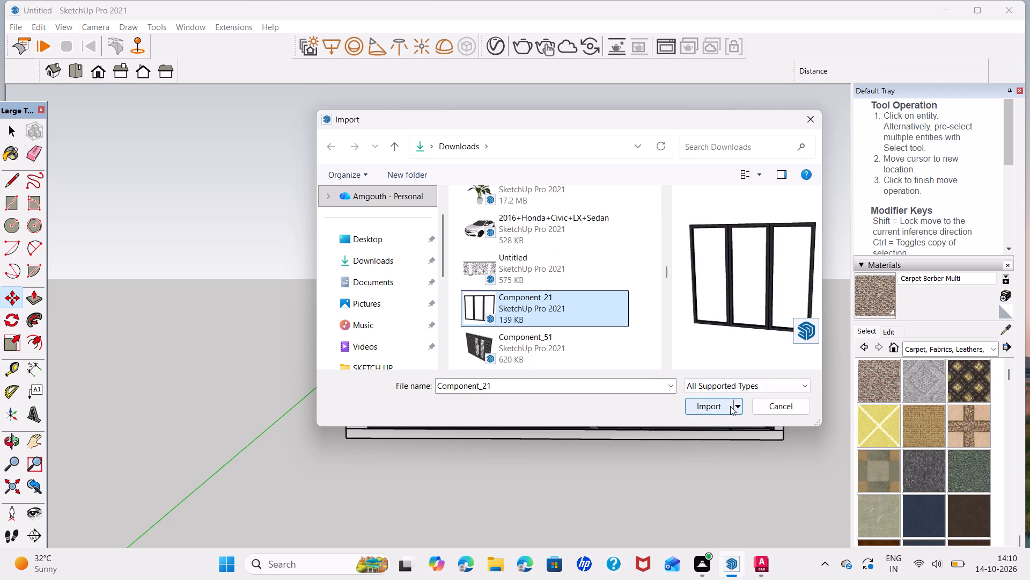
click(729, 407)
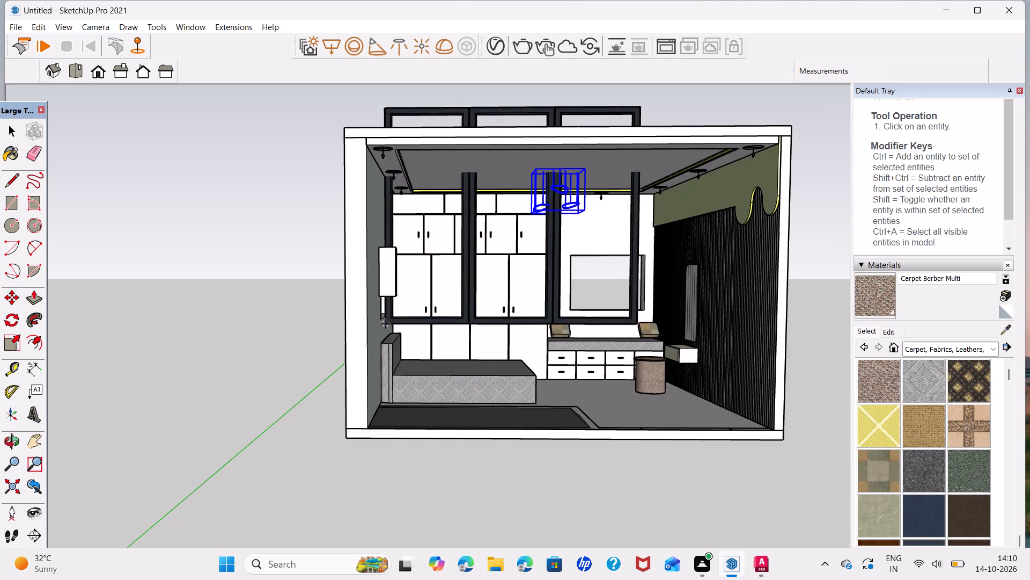
scroll(145, 504, down, 8)
middle_drag(140, 503, 376, 484)
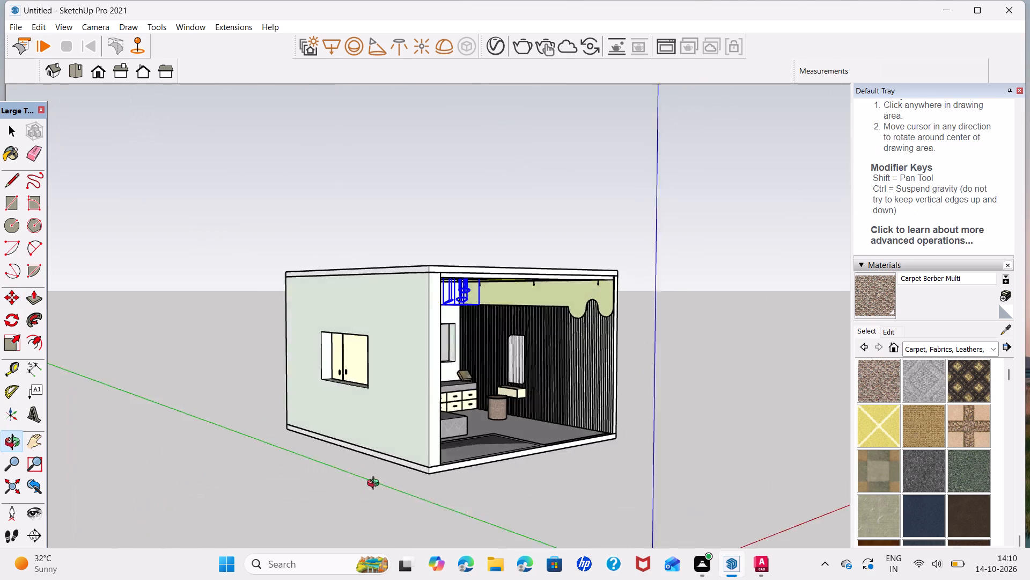
middle_drag(376, 484, 676, 464)
click(539, 538)
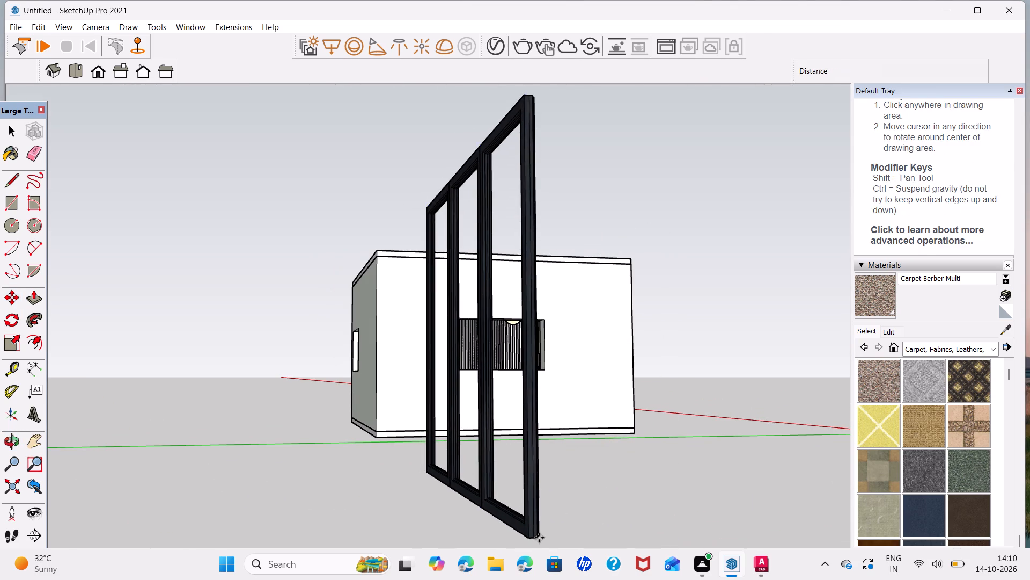
Scale the imported window frame down uniformly from its lower corner to bring it closer to the room's size.
middle_drag(560, 502, 479, 467)
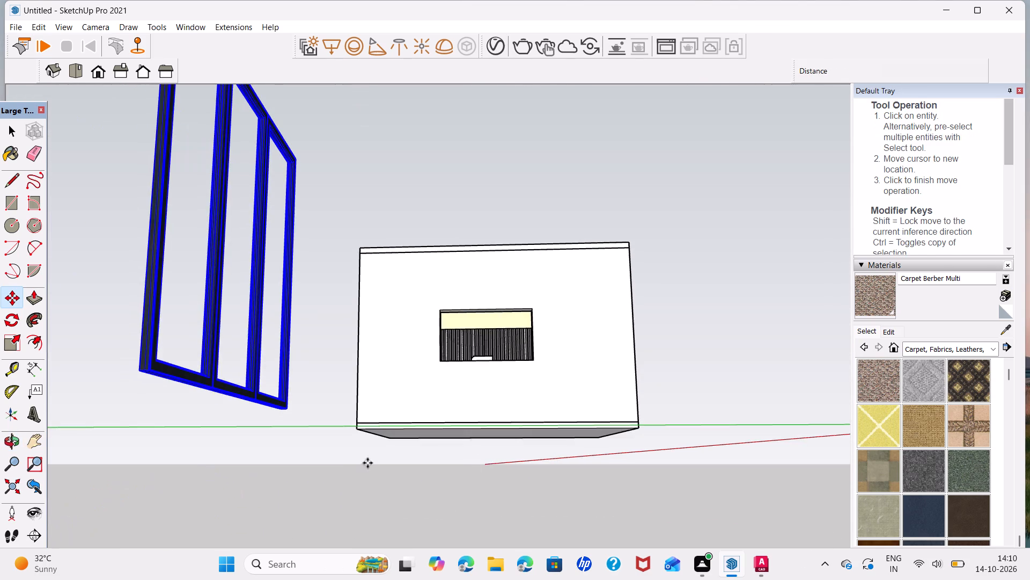
scroll(341, 463, down, 4)
middle_drag(316, 470, 317, 504)
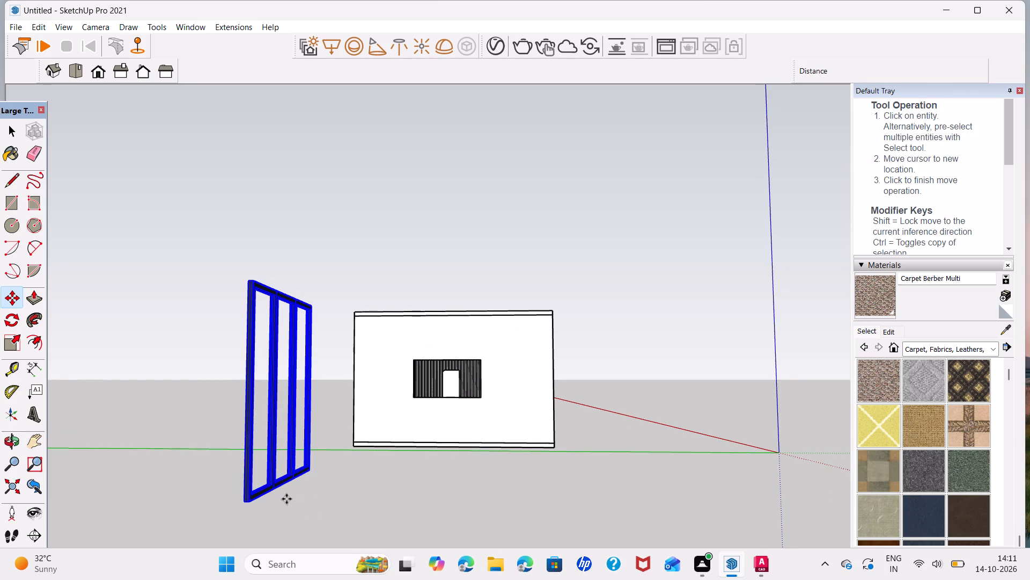
key(s)
click(252, 503)
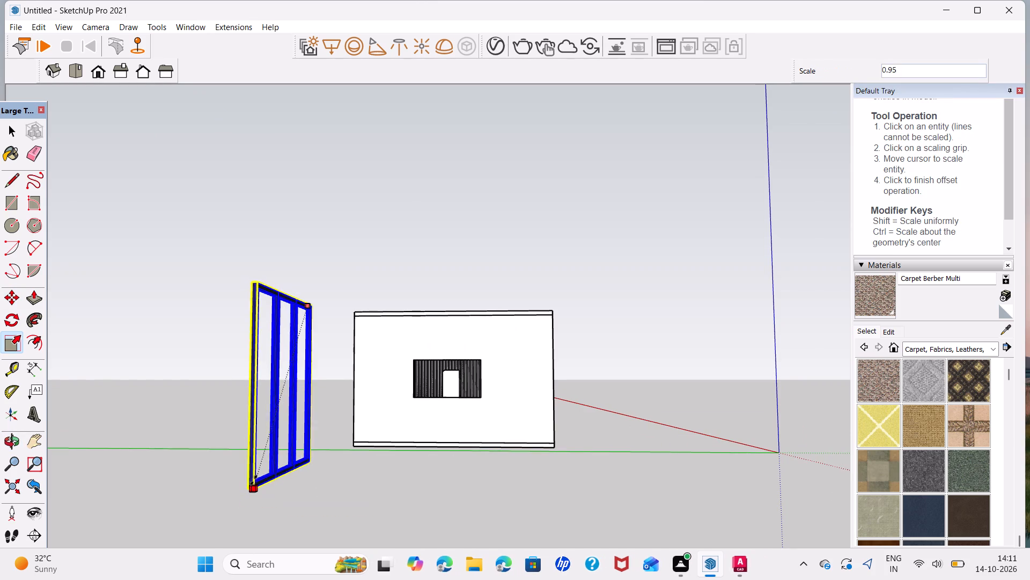
click(270, 415)
key(space)
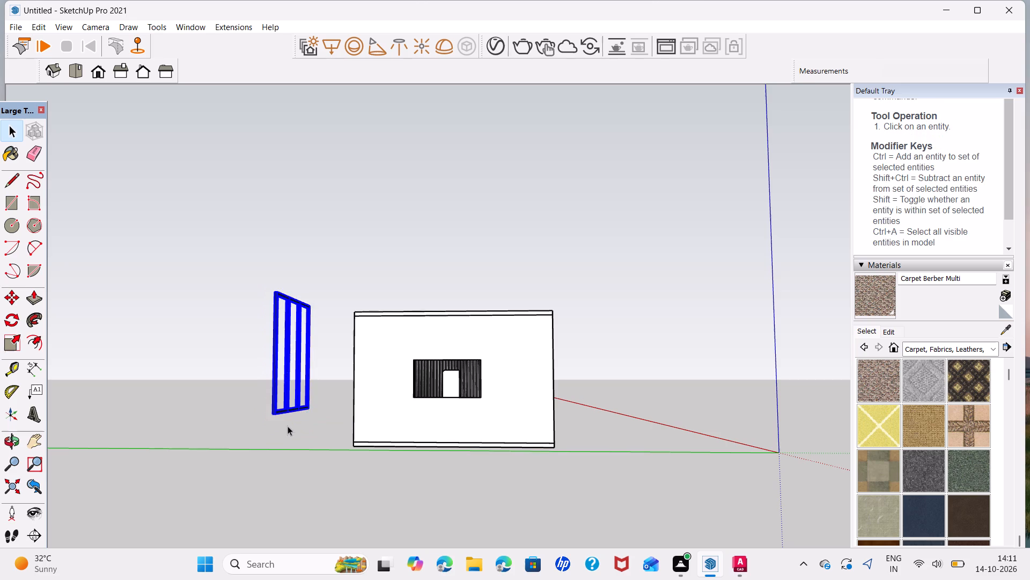
Rotate the window frame about the vertical axis until it is parallel to the wall with the wide window opening.
scroll(290, 400, up, 6)
middle_drag(284, 419, 300, 496)
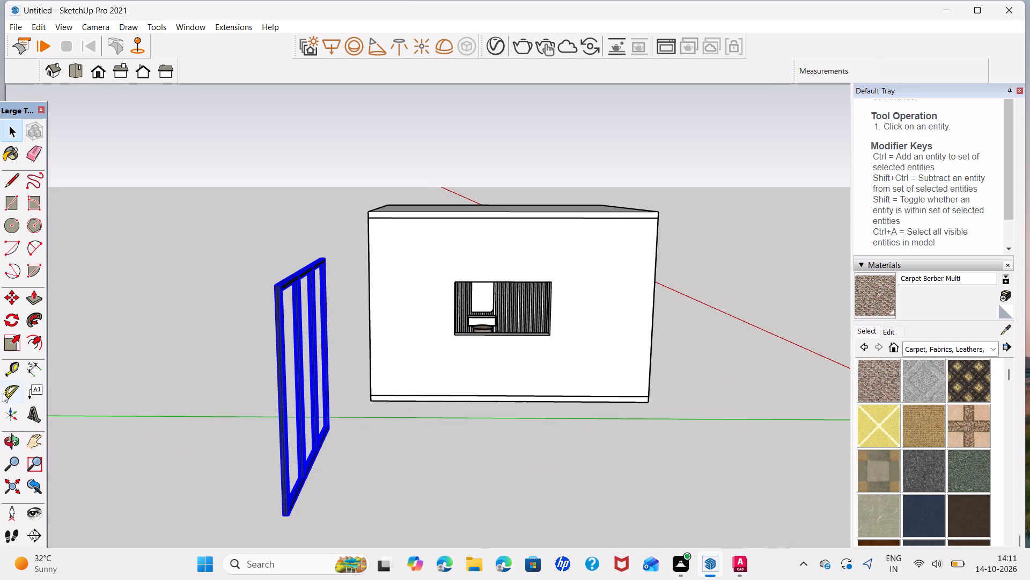
click(5, 318)
click(351, 492)
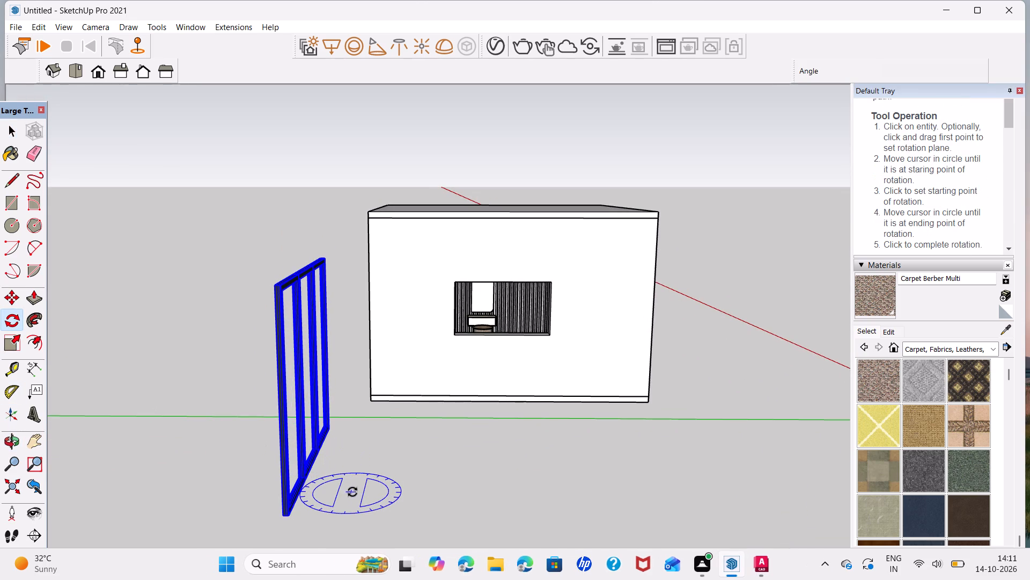
click(410, 494)
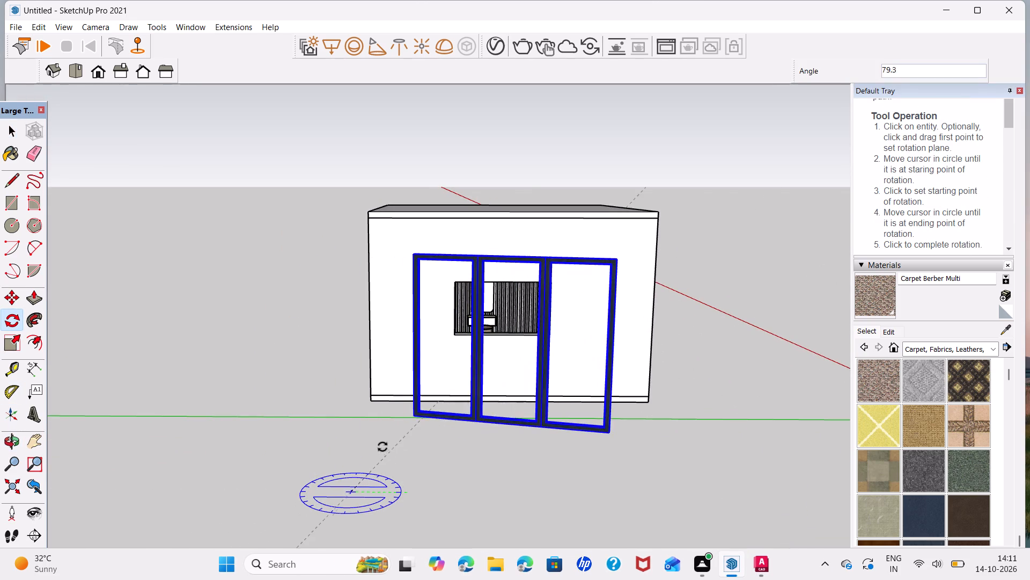
click(365, 437)
key(space)
Move the window frame by its lower corner onto the matching lower corner of the window opening opposite the slatted wall.
scroll(413, 397, up, 1)
key(m)
scroll(416, 402, up, 7)
middle_drag(431, 410, 638, 459)
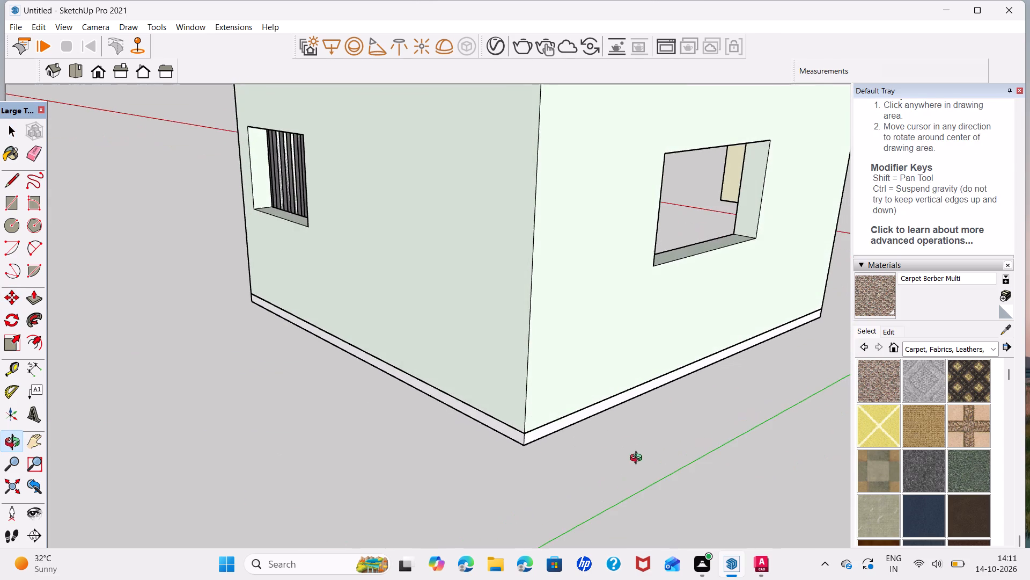
middle_drag(638, 459, 638, 460)
scroll(595, 415, down, 5)
middle_drag(601, 390, 391, 332)
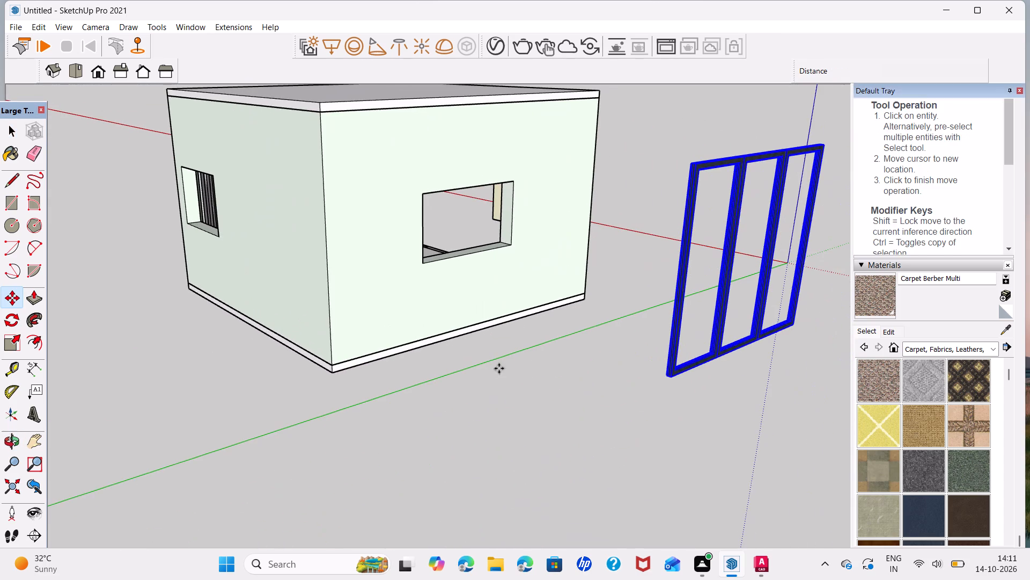
click(670, 380)
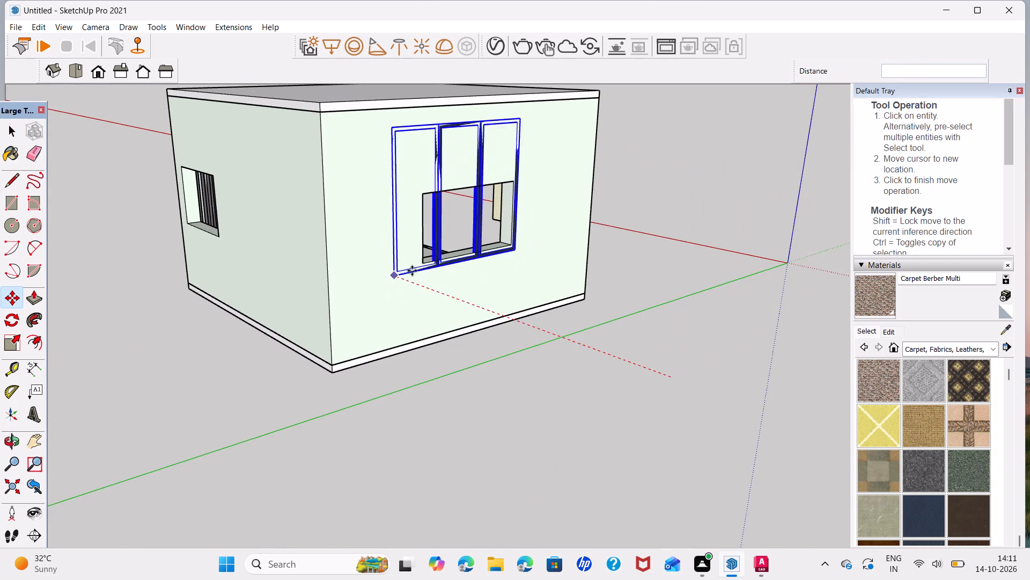
scroll(424, 261, up, 6)
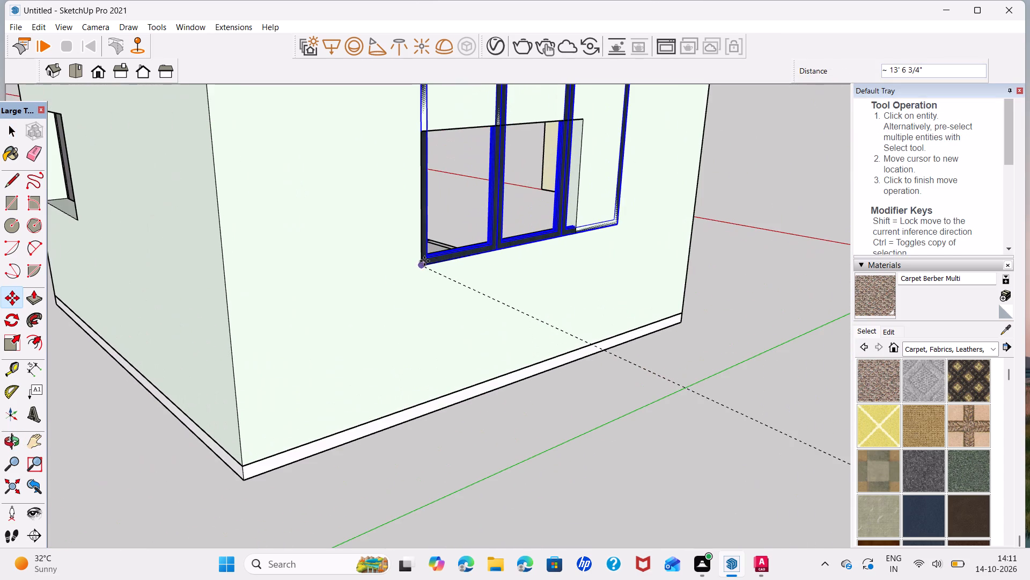
click(424, 261)
key(space)
Scale the window frame by 0.50 from its upper outer corner to match the height of the window opening.
scroll(478, 238, down, 5)
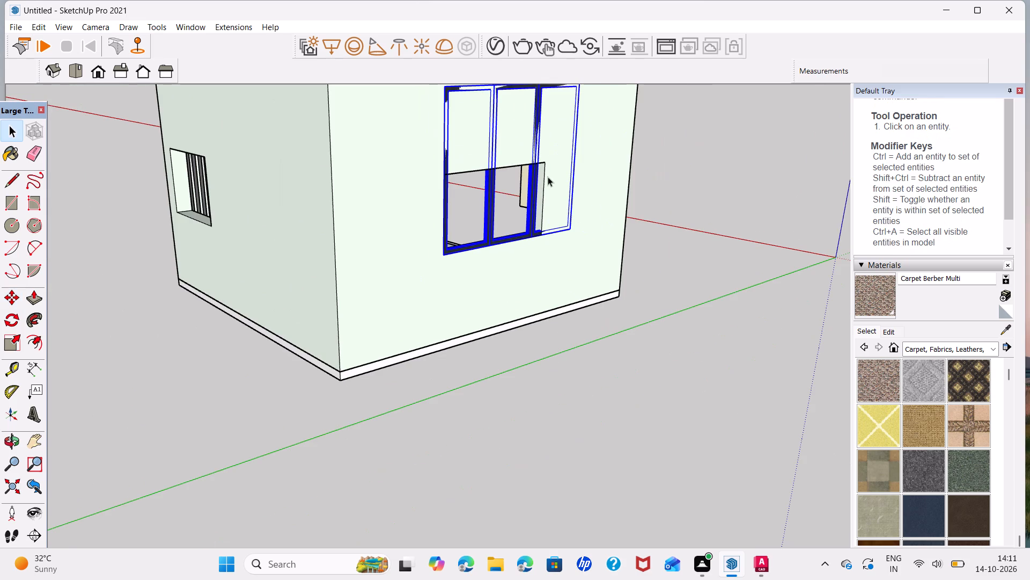
key(s)
click(583, 78)
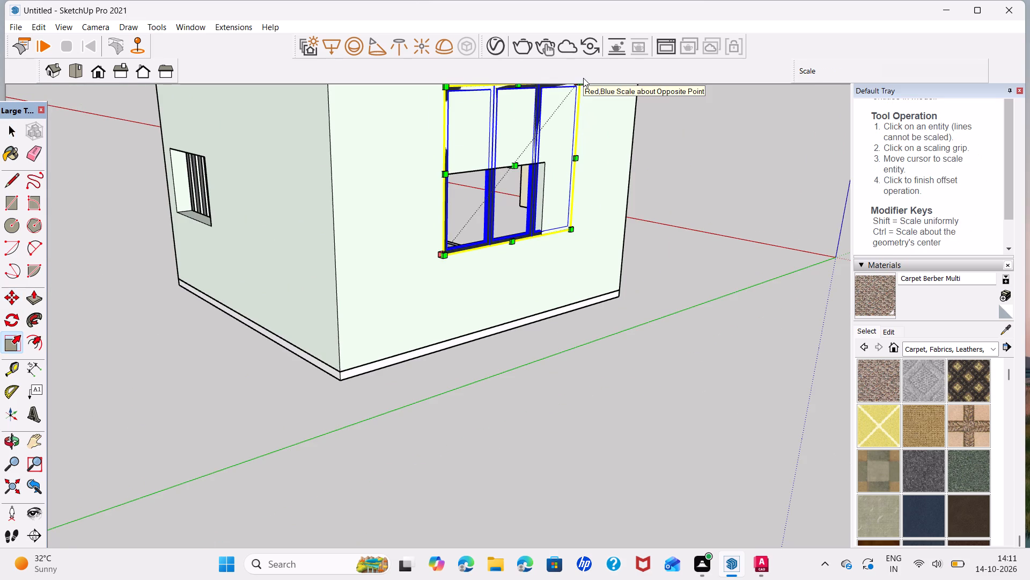
middle_drag(558, 114, 573, 184)
click(596, 148)
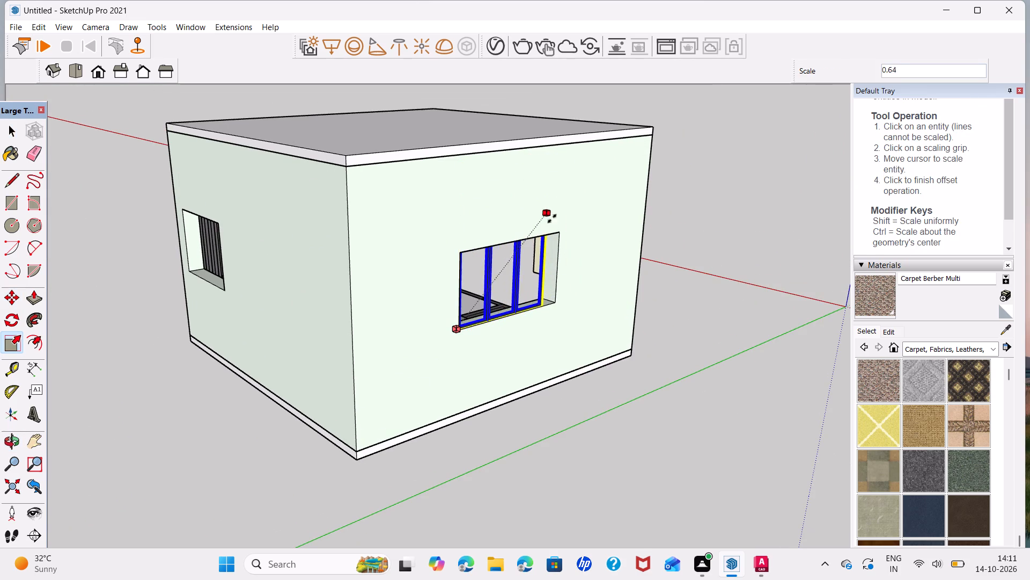
click(519, 240)
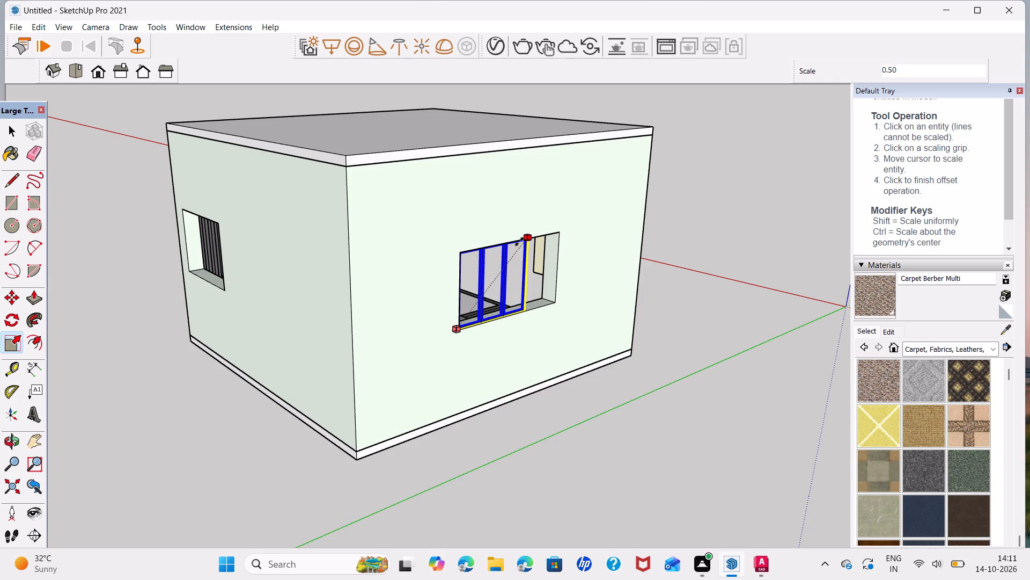
key(space)
Stretch the window frame's width along the red axis by about 1.50 to reach the far side of the opening.
scroll(522, 255, up, 6)
middle_drag(533, 294, 311, 292)
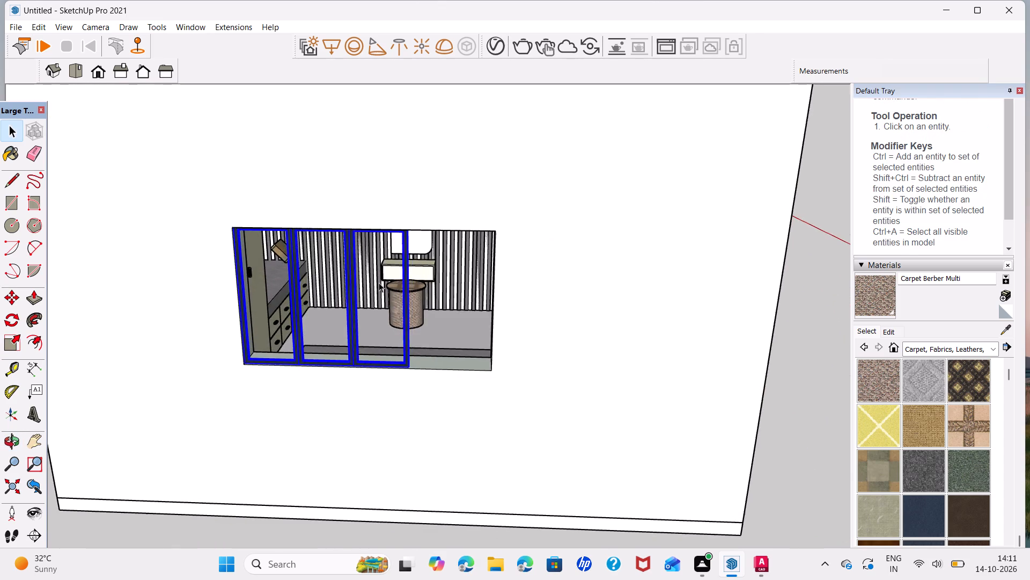
scroll(379, 282, up, 4)
middle_drag(424, 307, 317, 307)
key(s)
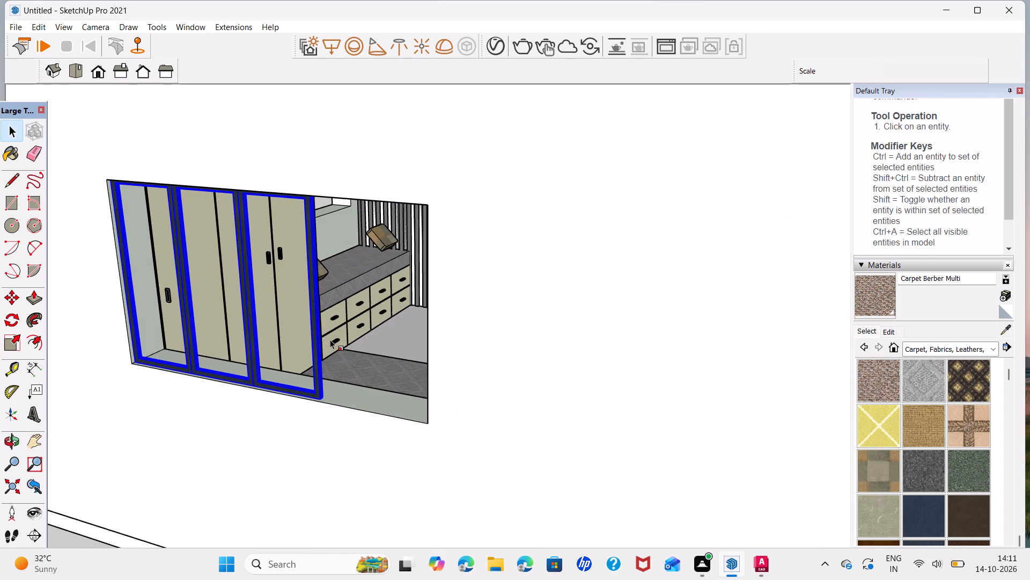
scroll(294, 306, up, 5)
middle_drag(326, 304, 225, 330)
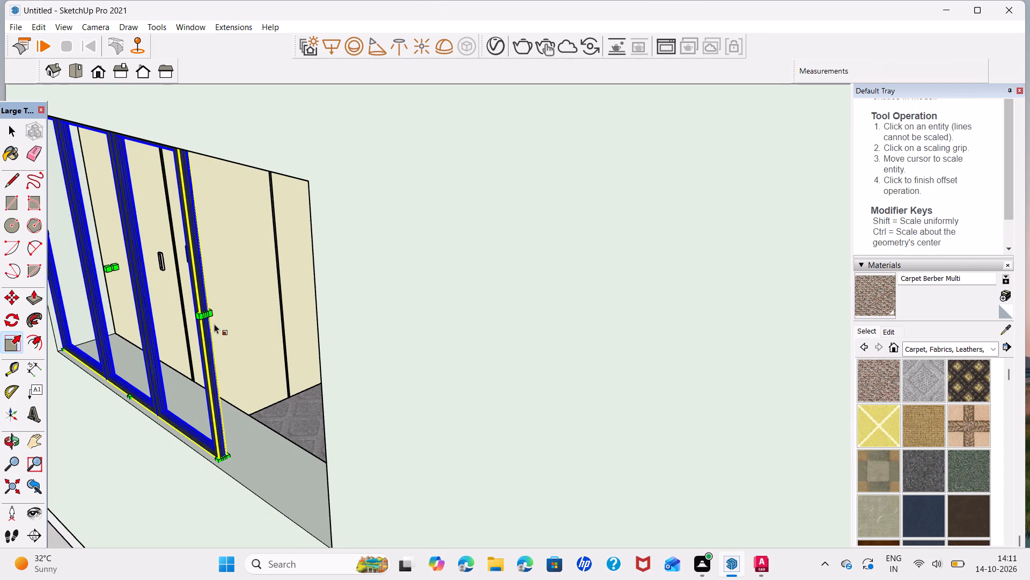
click(209, 318)
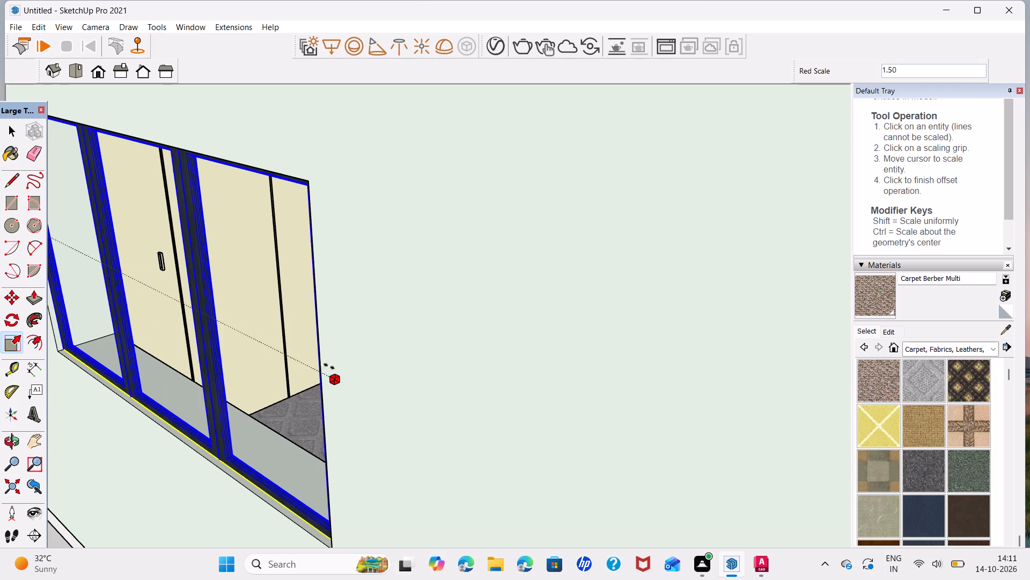
scroll(321, 374, up, 7)
middle_drag(321, 374, 406, 361)
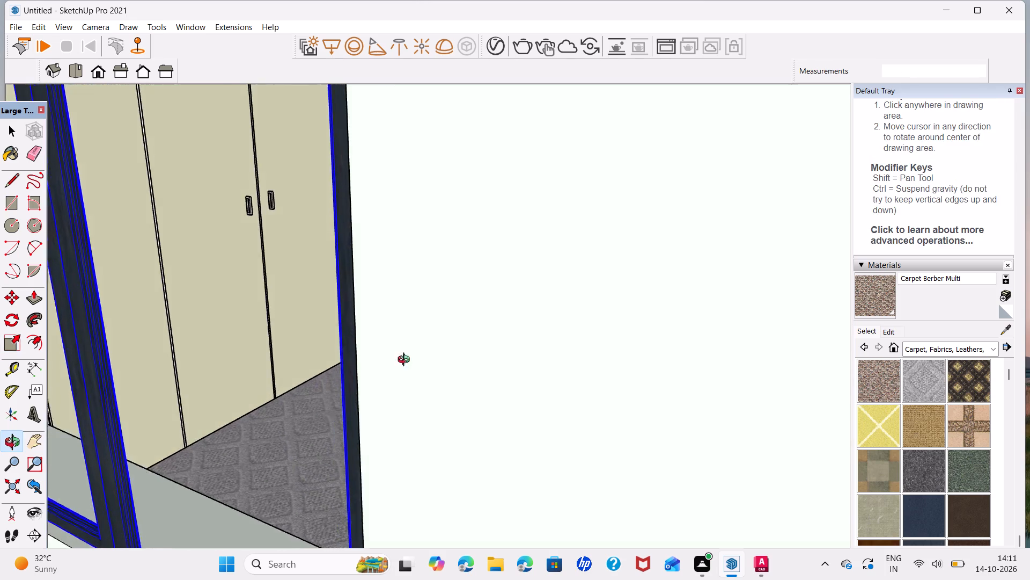
middle_drag(406, 361, 428, 361)
click(393, 380)
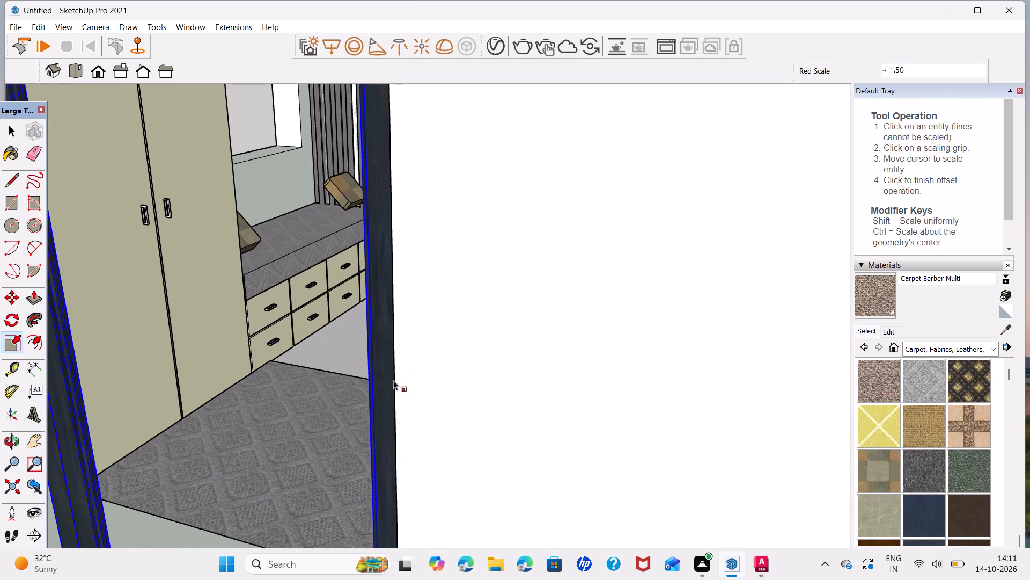
key(space)
Examine the window frame's fit in the opening from outside, especially along the sill and lower corner.
scroll(301, 354, down, 13)
middle_drag(230, 376, 355, 246)
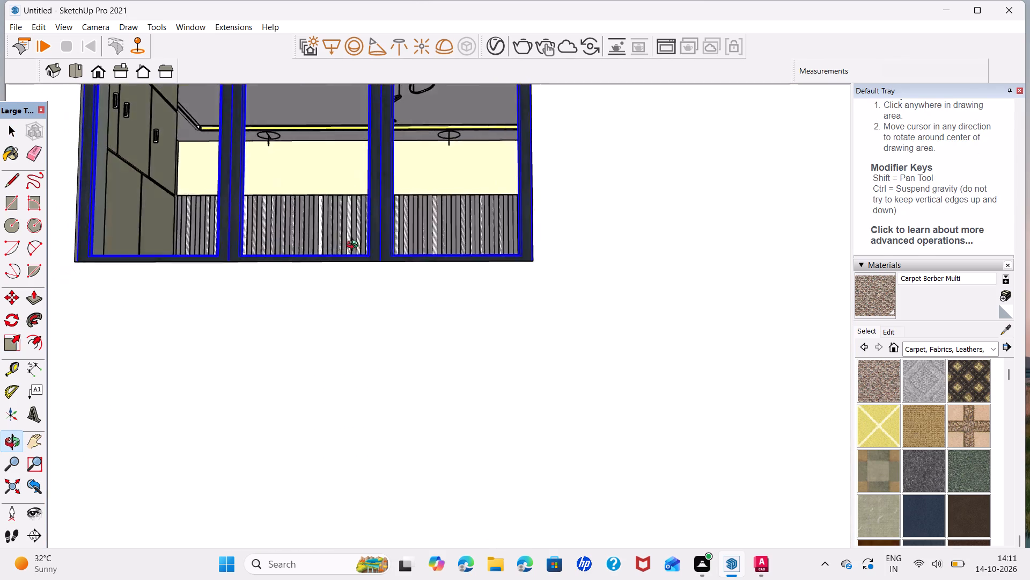
middle_drag(355, 246, 433, 305)
scroll(430, 320, down, 2)
middle_drag(442, 340, 414, 361)
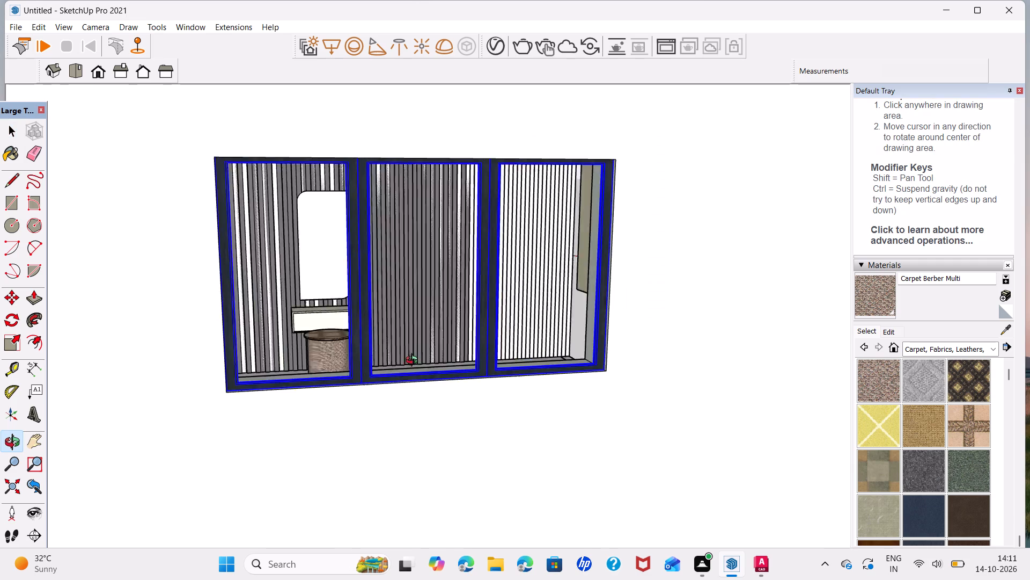
middle_drag(414, 361, 386, 419)
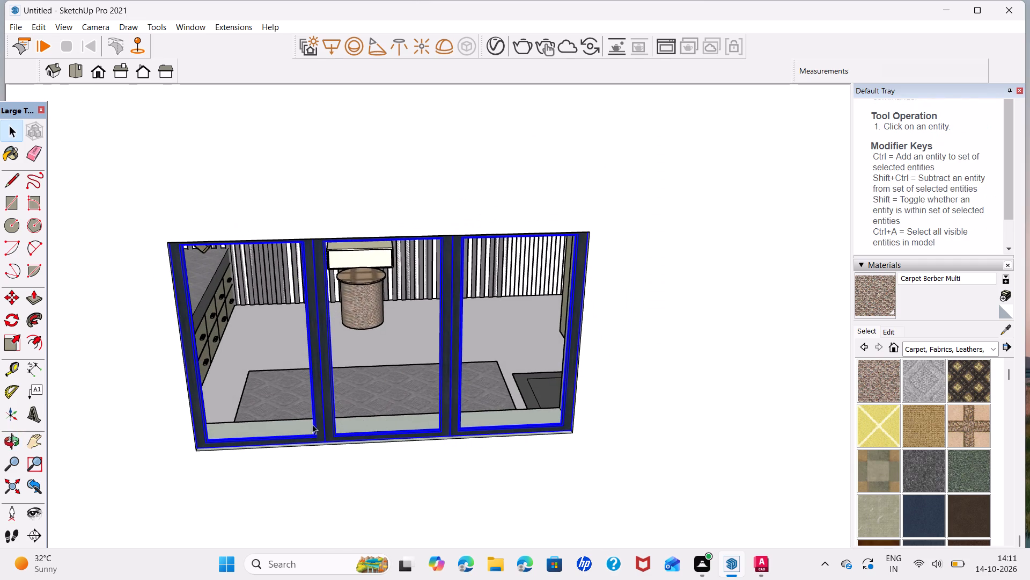
scroll(312, 424, up, 3)
scroll(225, 443, up, 6)
middle_drag(321, 447, 340, 508)
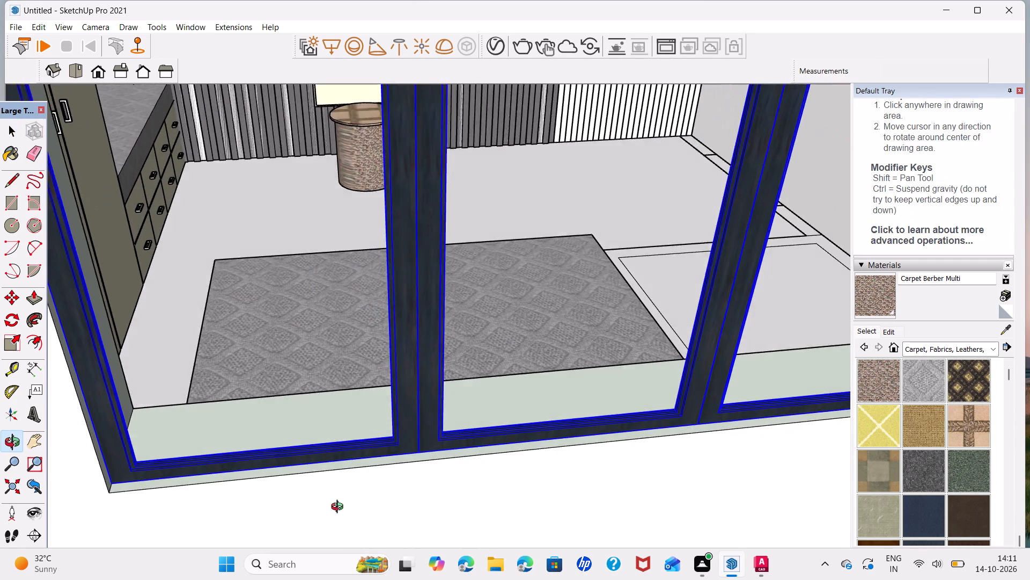
middle_drag(340, 508, 352, 567)
scroll(163, 503, up, 1)
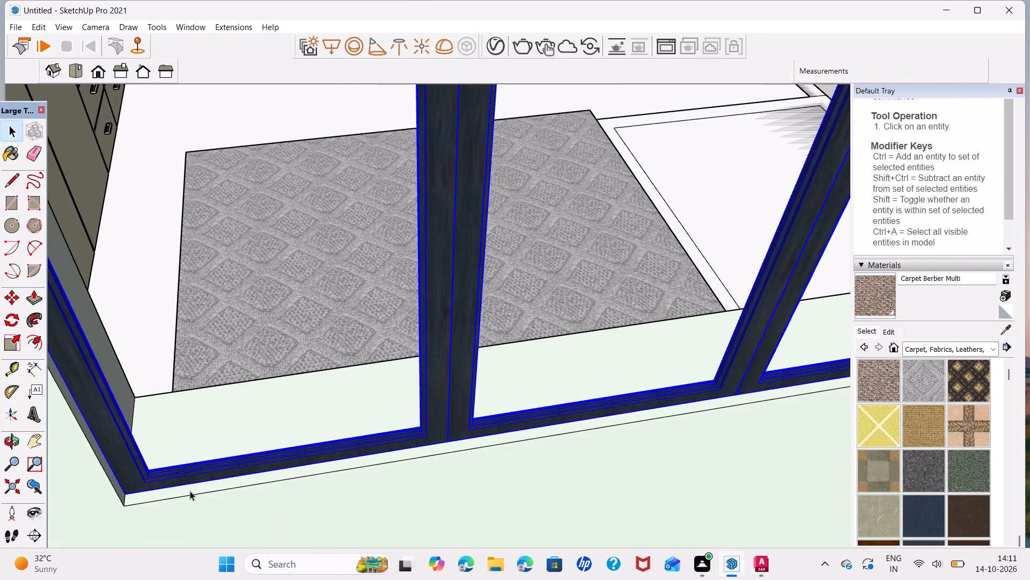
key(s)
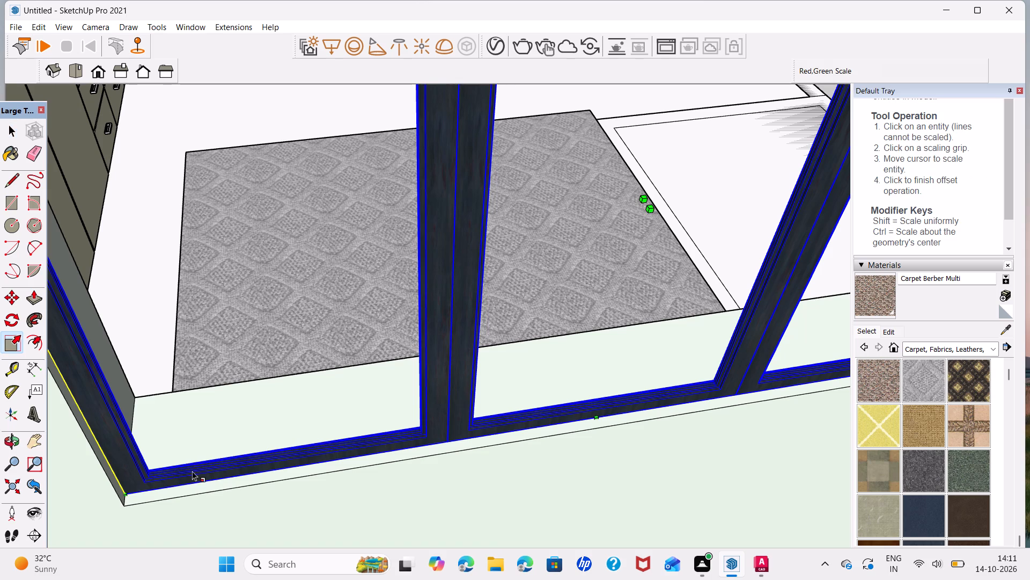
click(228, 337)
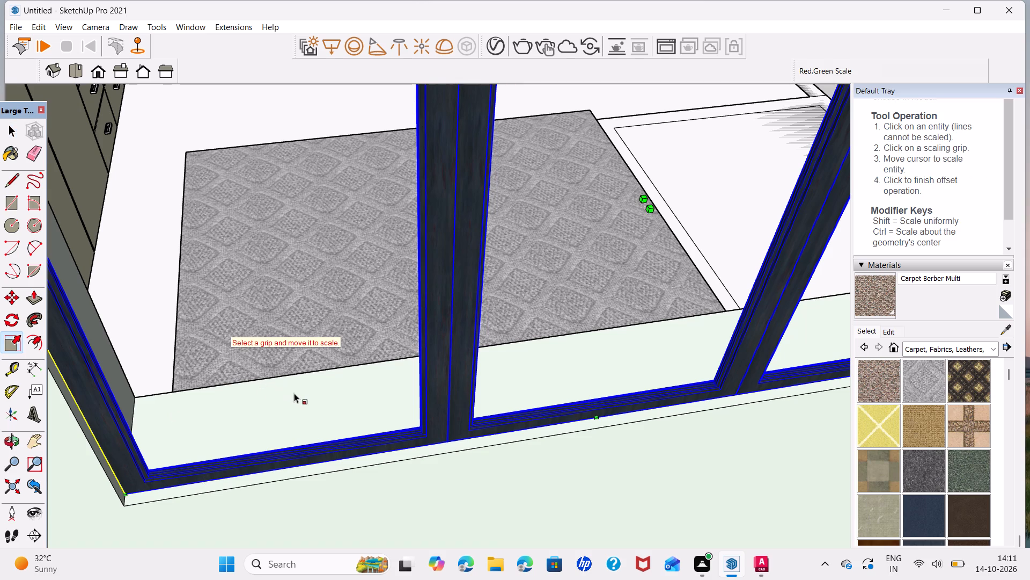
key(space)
Thicken the window frame along the green axis by 2.12 from its inner side edge, working from inside the room.
scroll(233, 380, down, 15)
middle_drag(192, 392, 388, 397)
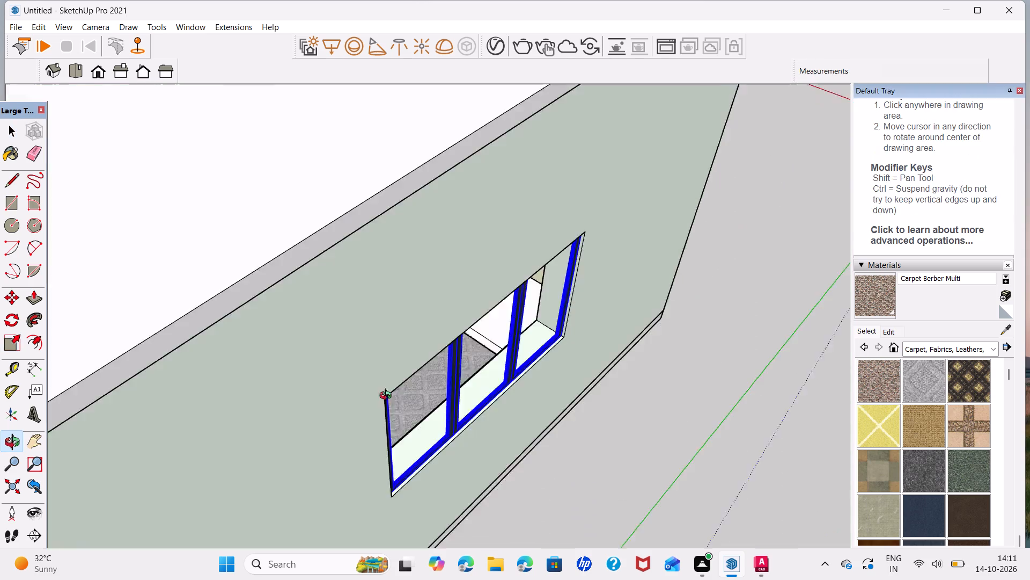
middle_drag(388, 397, 0, 306)
scroll(503, 258, down, 5)
middle_drag(540, 296, 215, 265)
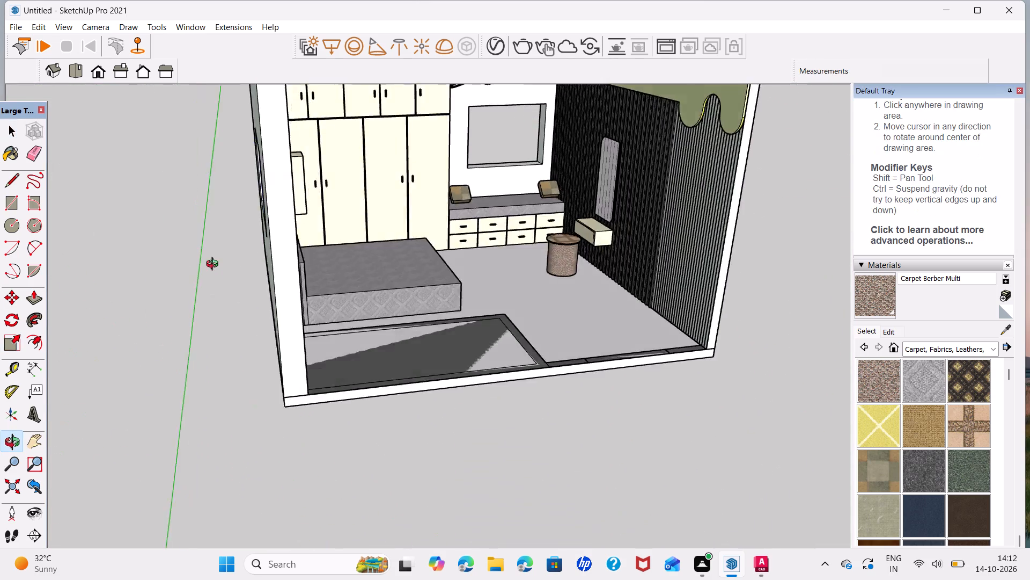
middle_drag(215, 265, 0, 243)
scroll(368, 135, up, 7)
scroll(305, 206, up, 7)
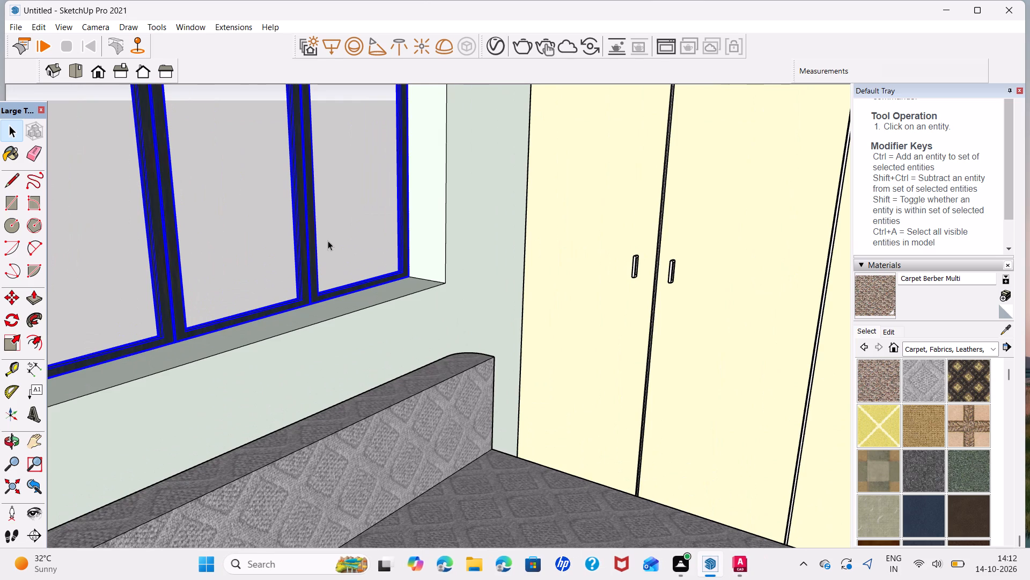
key(s)
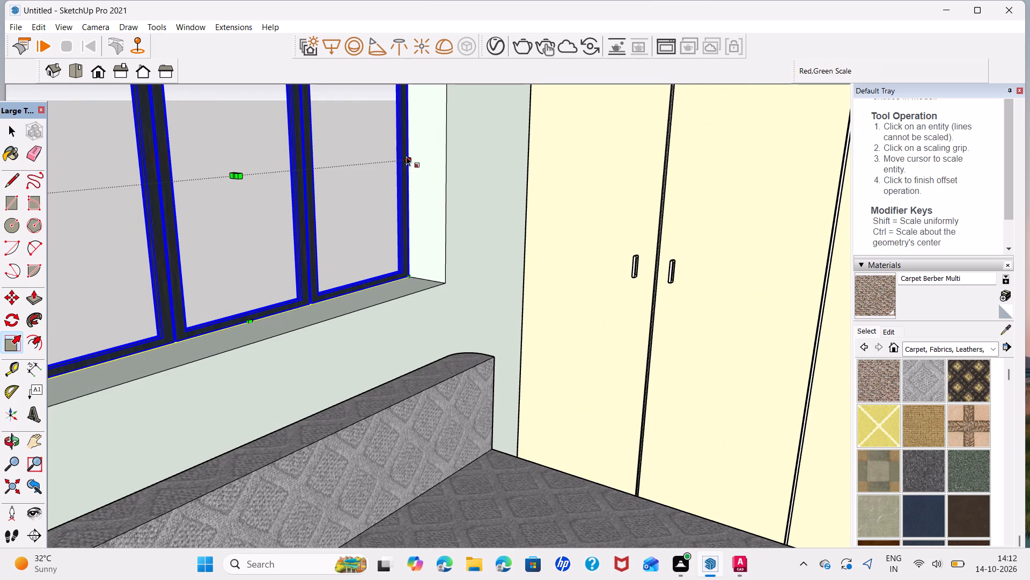
click(417, 155)
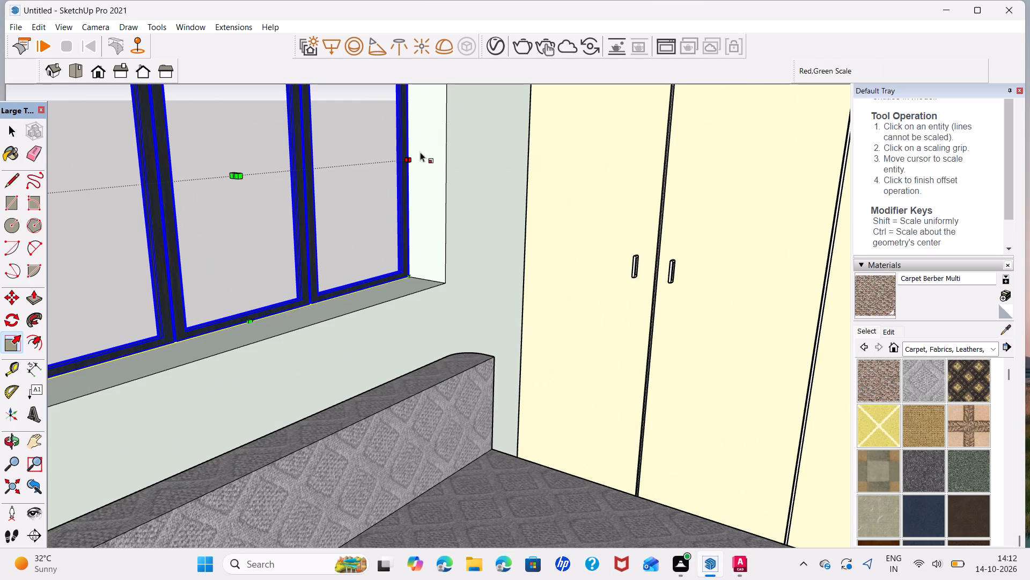
click(427, 156)
click(411, 158)
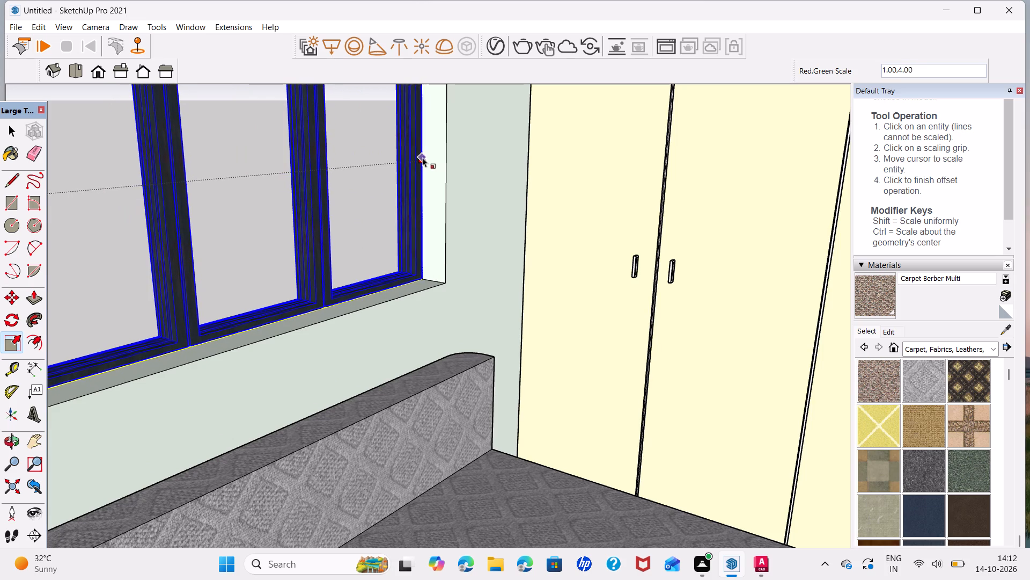
click(413, 153)
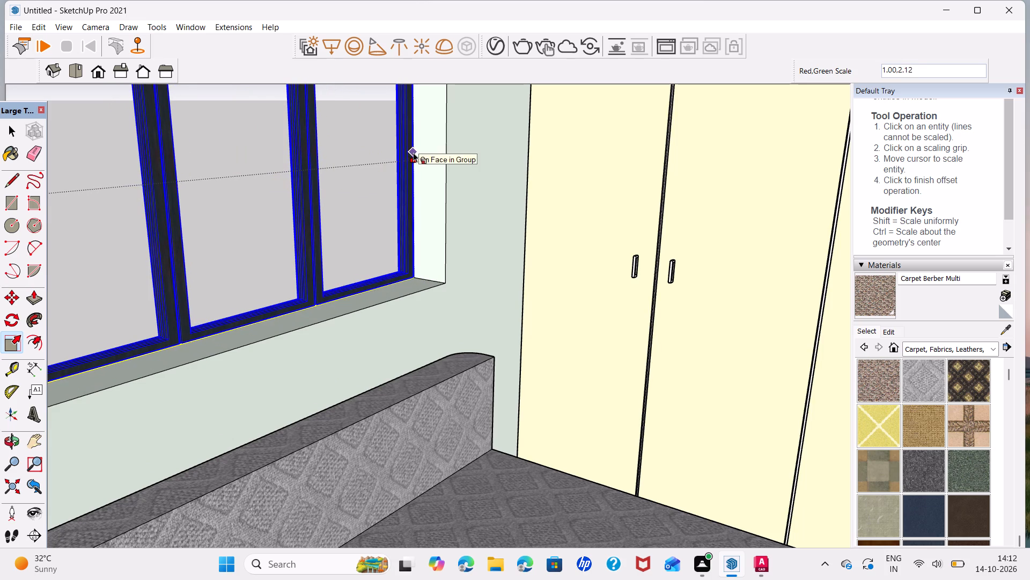
Examine the thickened window frame's fit in the opening from inside the room and from outside the wall.
scroll(318, 255, up, 6)
middle_drag(349, 282, 406, 377)
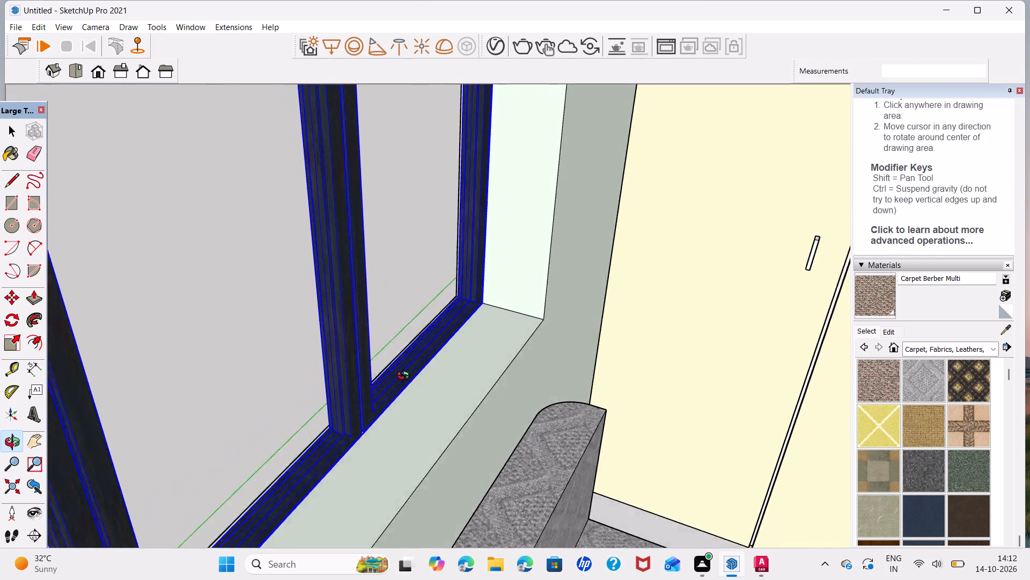
middle_drag(406, 377, 426, 406)
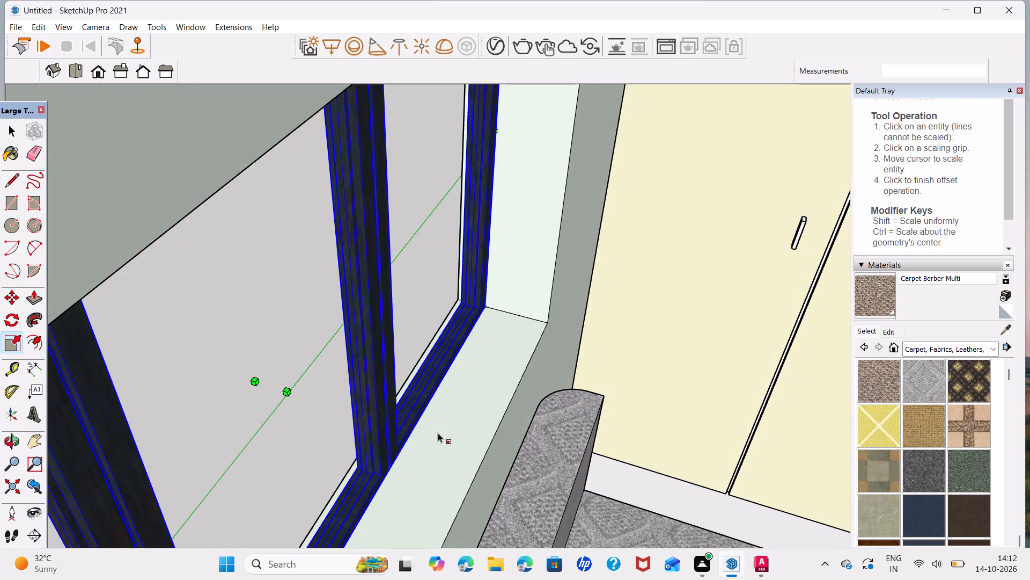
key(space)
scroll(424, 369, down, 8)
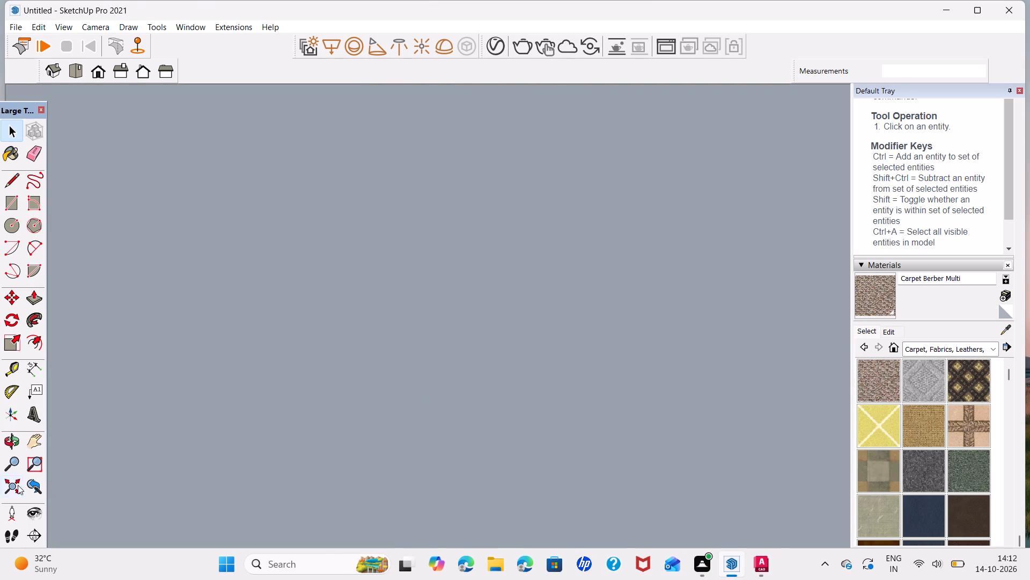
click(13, 487)
scroll(506, 393, down, 6)
middle_drag(353, 390, 900, 256)
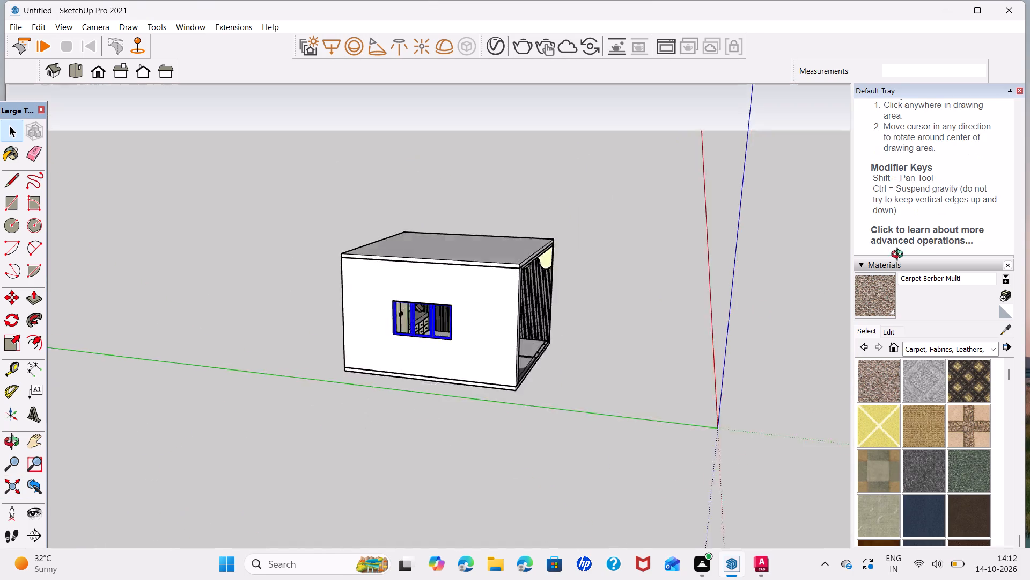
middle_drag(900, 256, 953, 279)
scroll(418, 327, up, 13)
key(space)
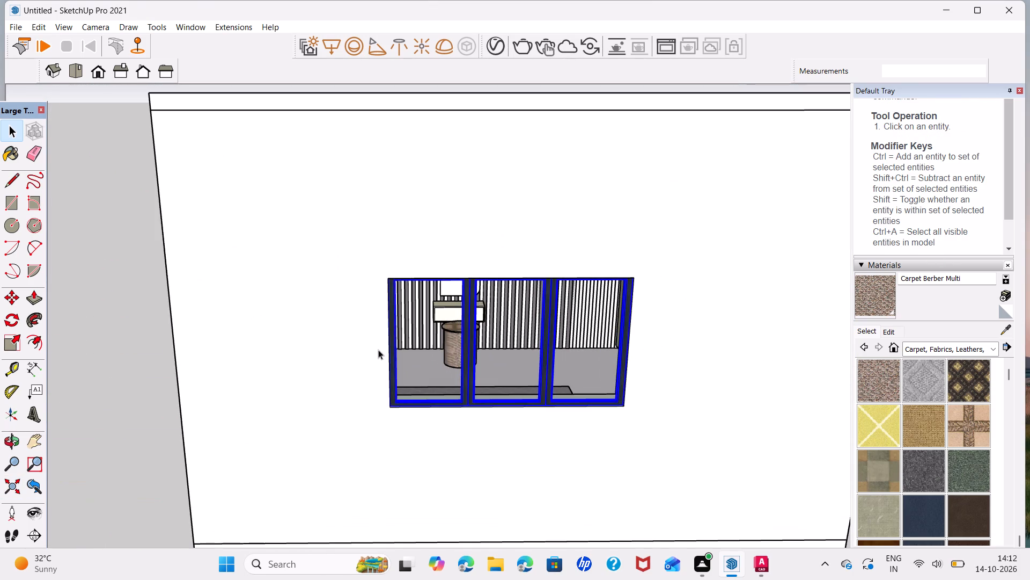
scroll(395, 344, up, 8)
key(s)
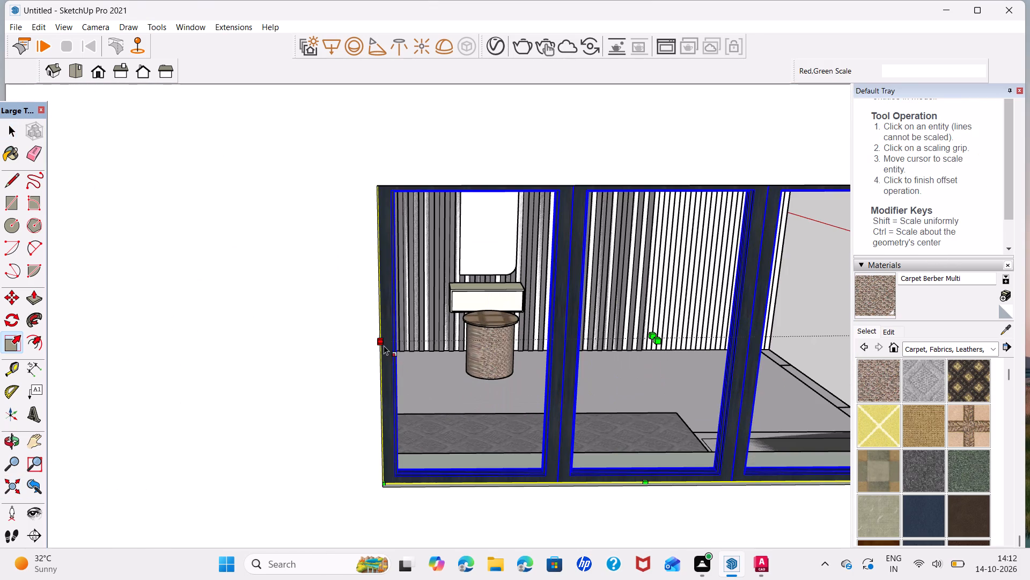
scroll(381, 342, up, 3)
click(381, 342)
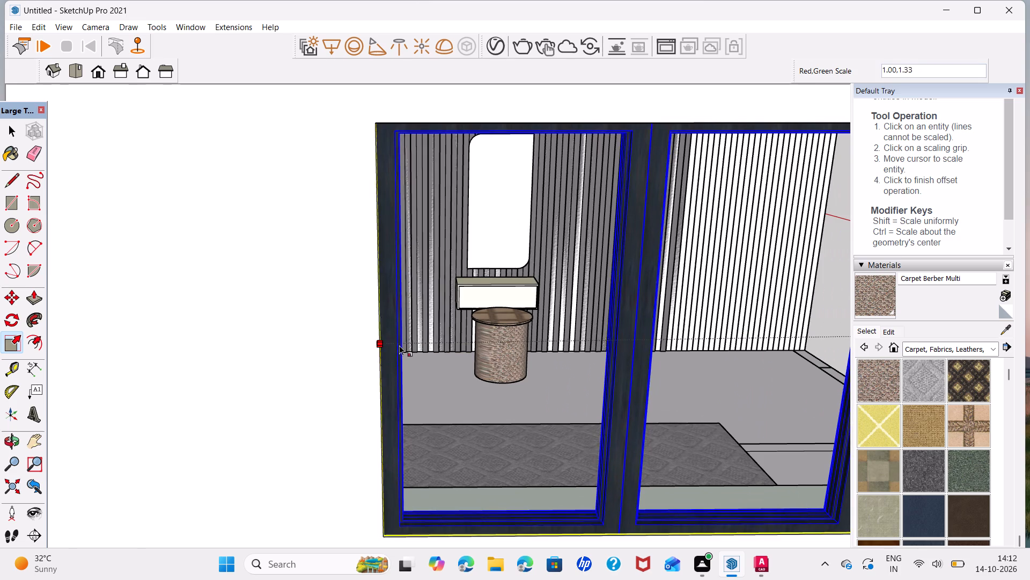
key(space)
Scale the window frame's width along the red axis to 0.99 from its outer side edge on the drawer-unit side.
scroll(394, 340, up, 7)
middle_drag(426, 366, 424, 366)
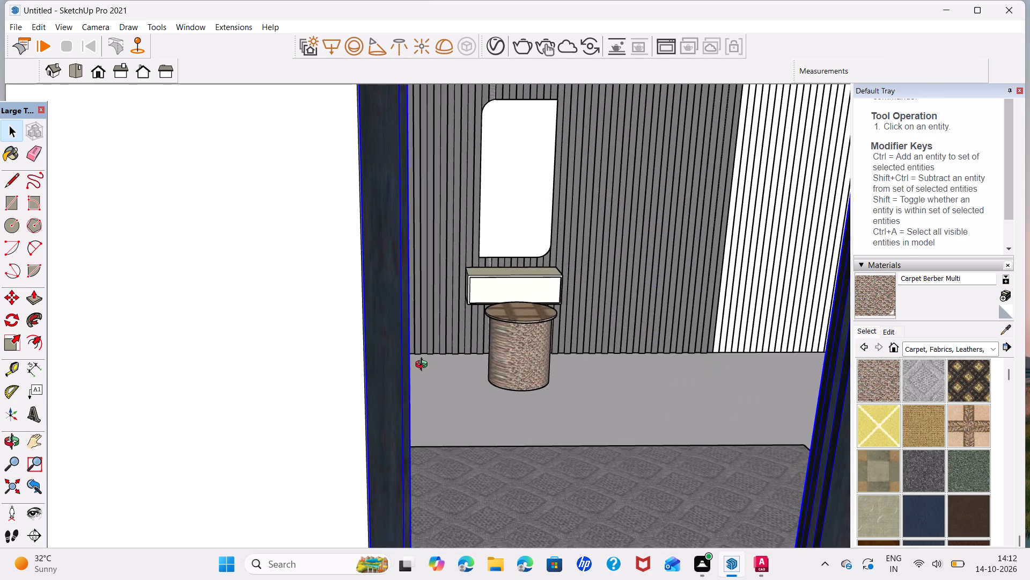
middle_drag(424, 366, 354, 383)
drag(408, 369, 394, 375)
drag(385, 378, 370, 381)
key(s)
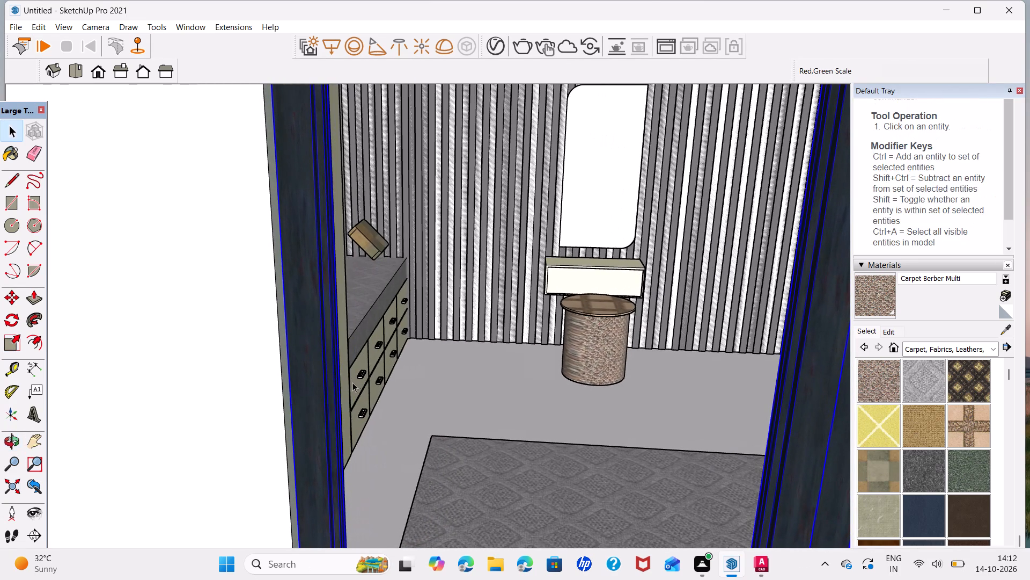
scroll(307, 329, down, 4)
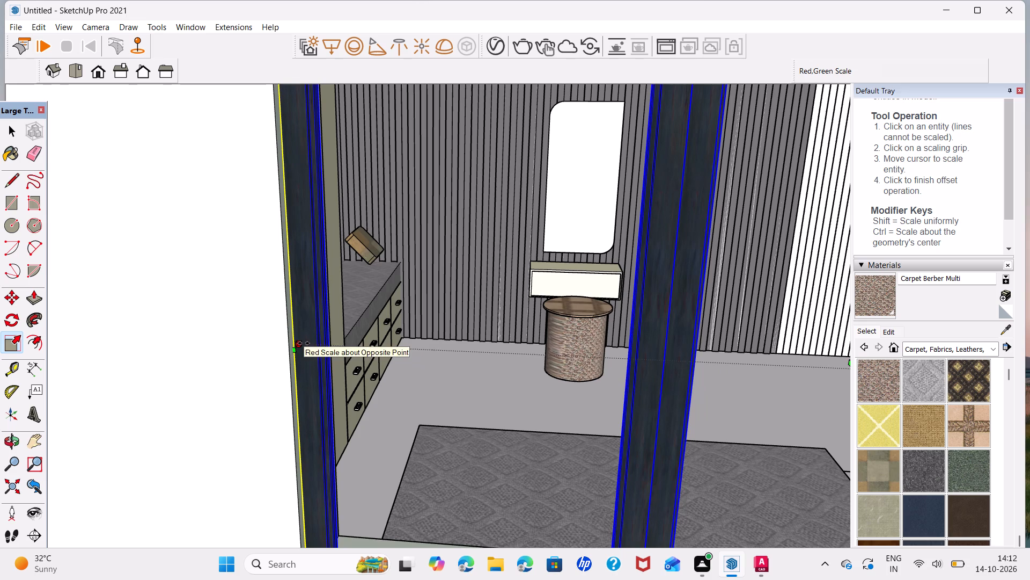
click(304, 343)
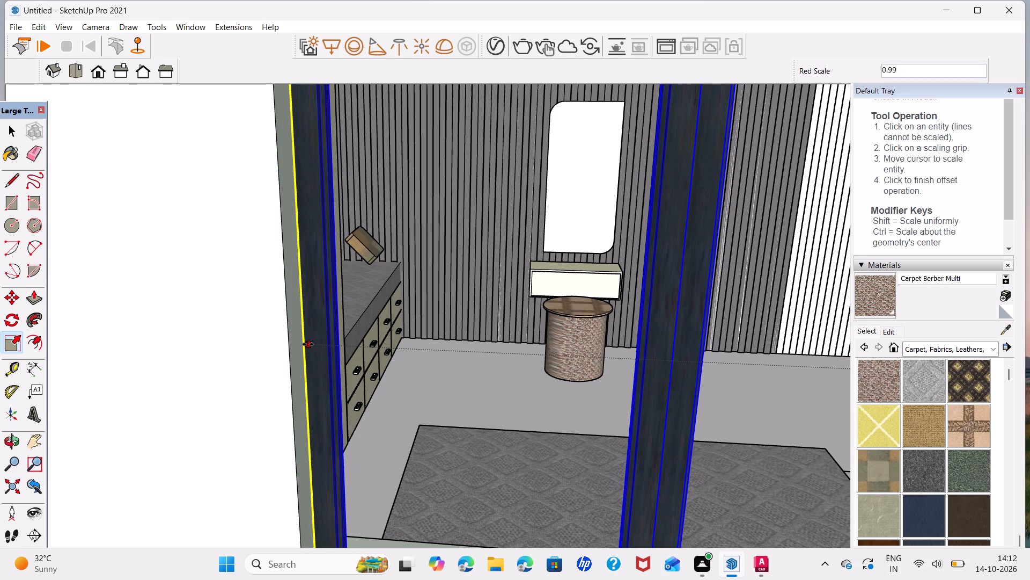
click(306, 344)
Stretch the window frame along the red axis by about 1.01 so the same side edge meets the opening's edge.
scroll(380, 360, down, 7)
scroll(481, 378, down, 2)
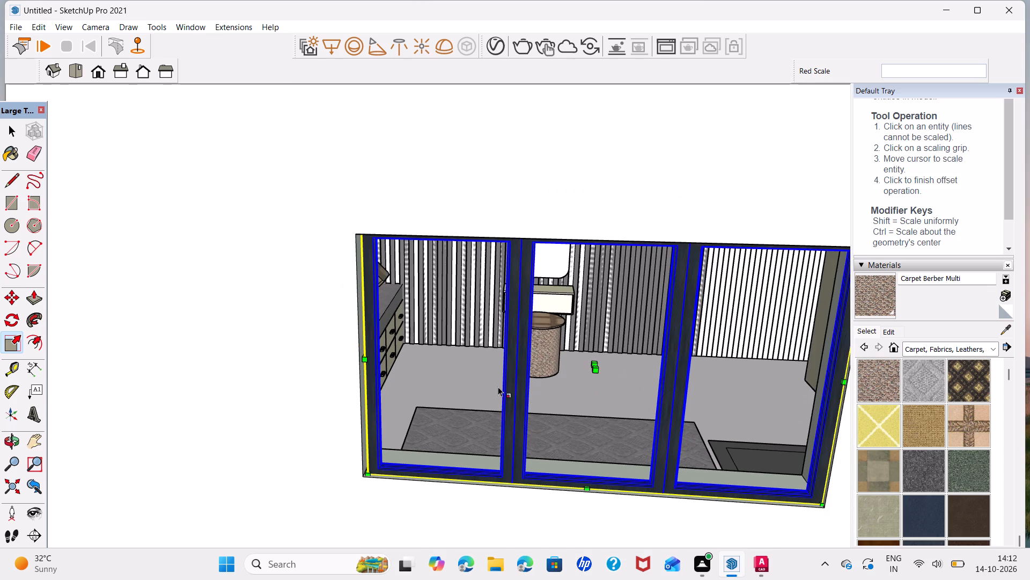
middle_drag(366, 395, 399, 402)
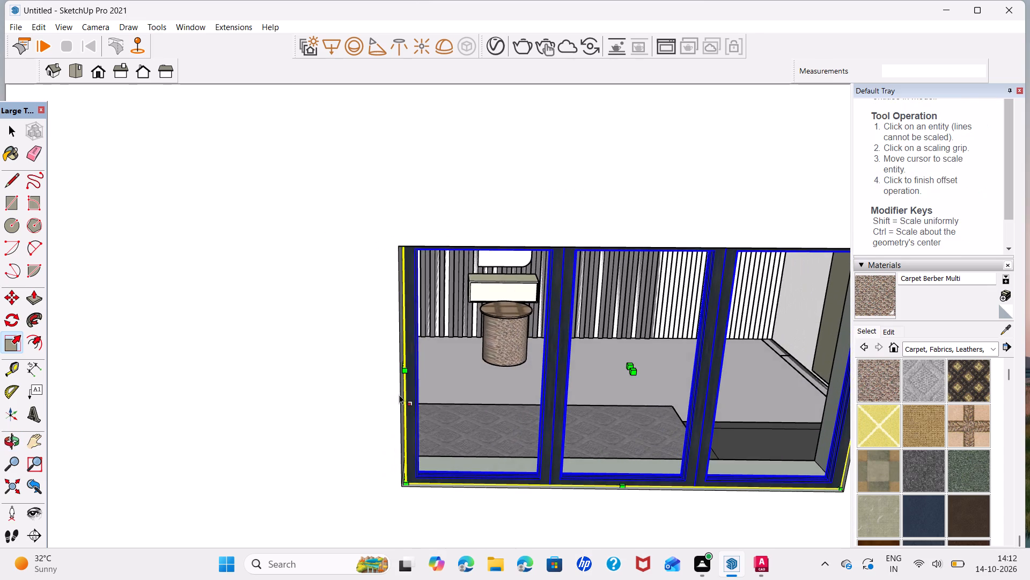
scroll(399, 394, up, 14)
middle_drag(417, 338, 445, 352)
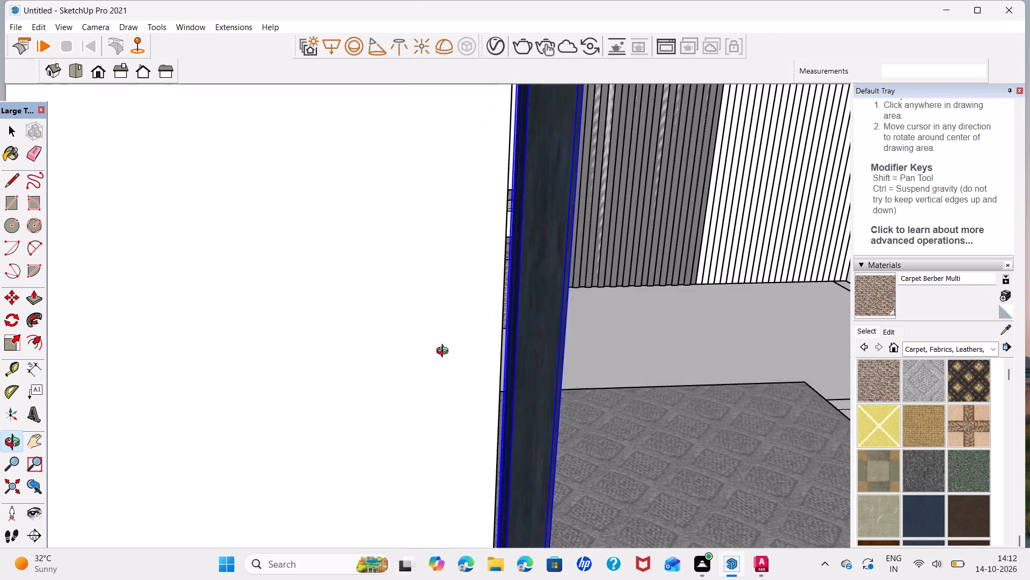
middle_drag(445, 352, 445, 359)
click(507, 358)
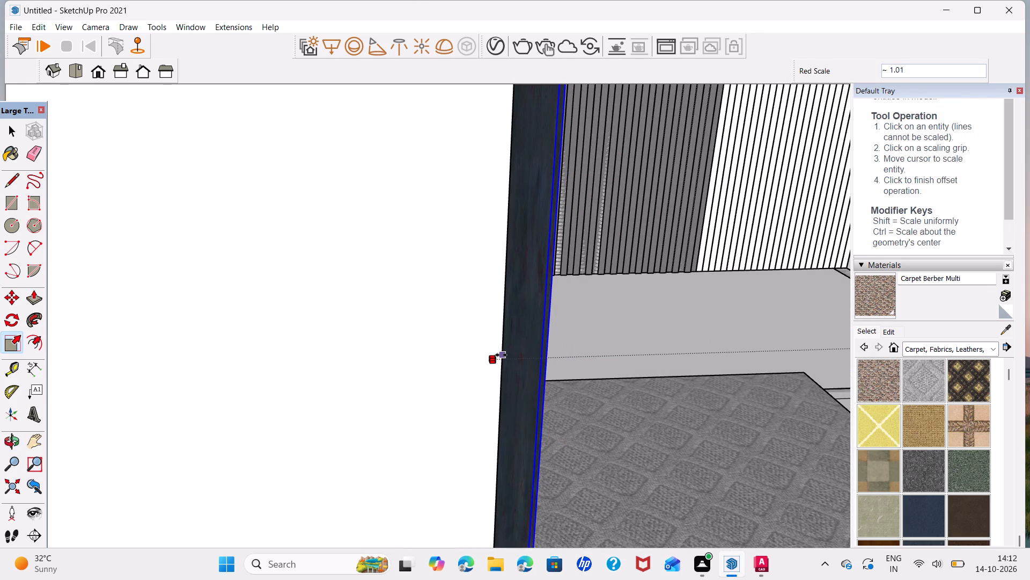
click(500, 353)
Examine the window frame's fit along the opposite side of the opening from outside.
scroll(549, 371, down, 7)
drag(550, 371, 556, 369)
scroll(556, 369, down, 4)
middle_drag(610, 380, 609, 380)
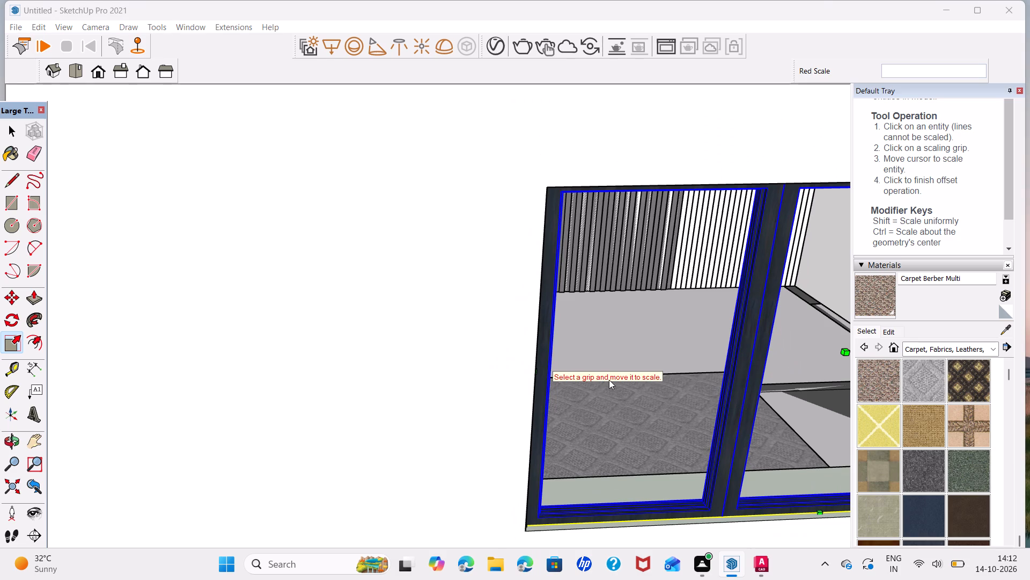
middle_drag(609, 380, 245, 329)
scroll(516, 363, down, 6)
shift+middle_drag(543, 380, 218, 364)
scroll(551, 340, up, 6)
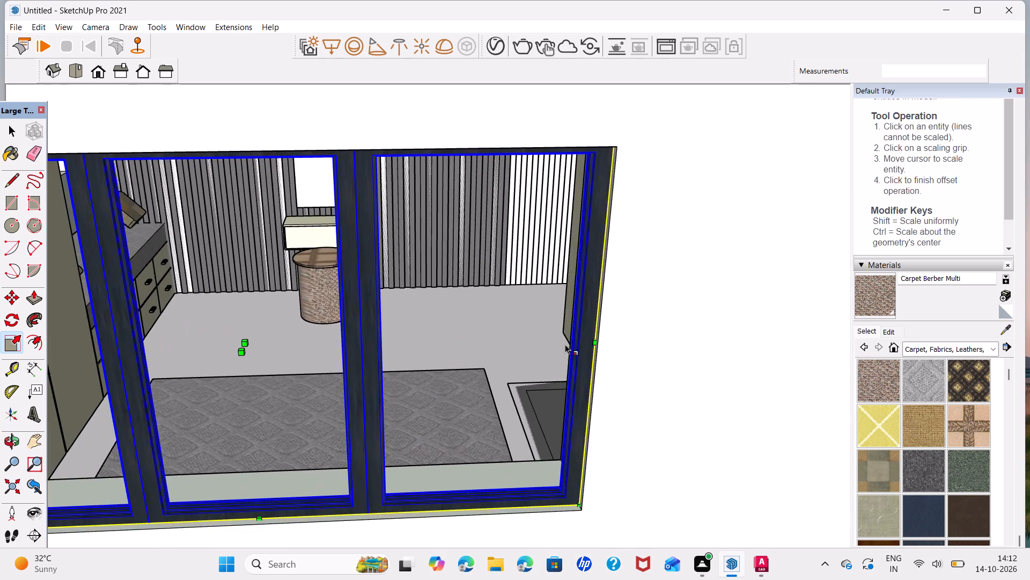
scroll(572, 341, up, 7)
middle_drag(604, 347, 562, 361)
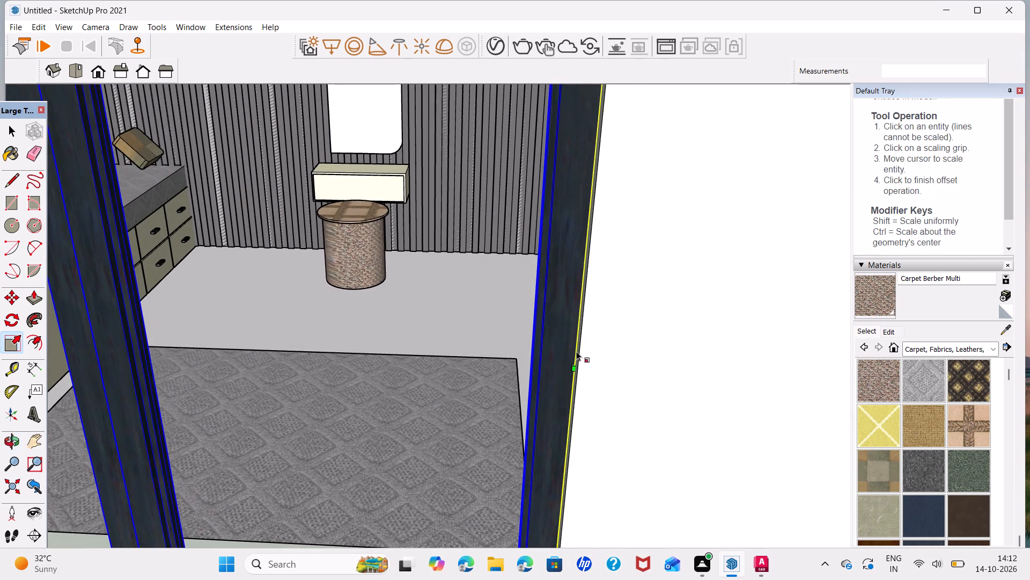
key(space)
Copy the window frame by its lower outer corner, placing the duplicate just beyond the original on the exterior side.
scroll(585, 362, down, 13)
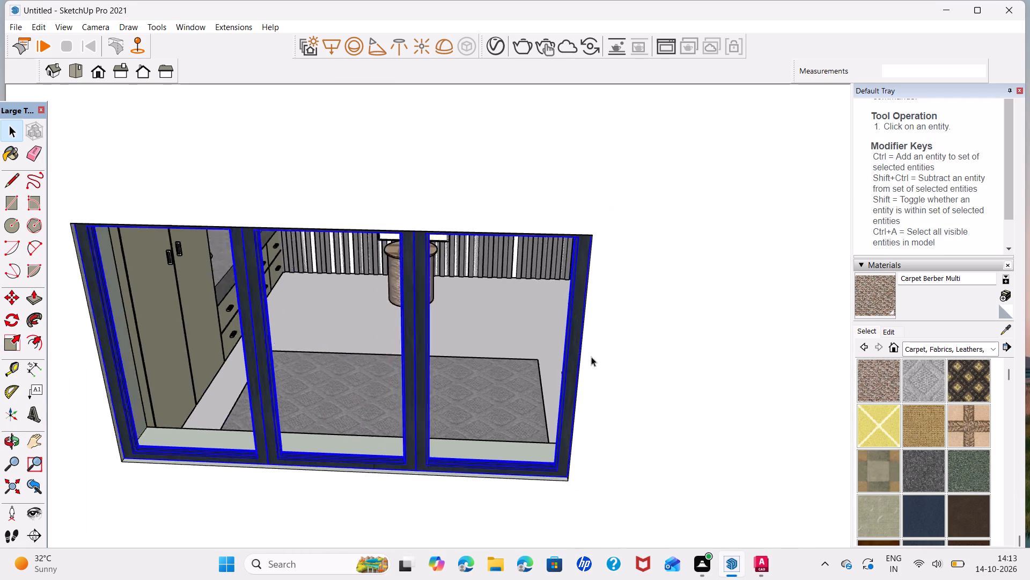
scroll(591, 357, down, 3)
key(m)
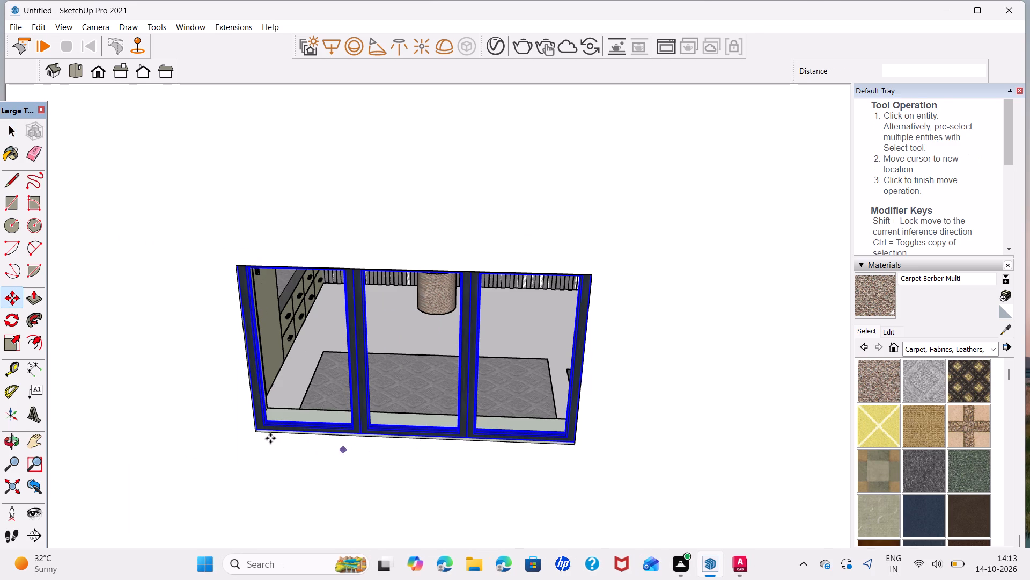
scroll(257, 428, up, 14)
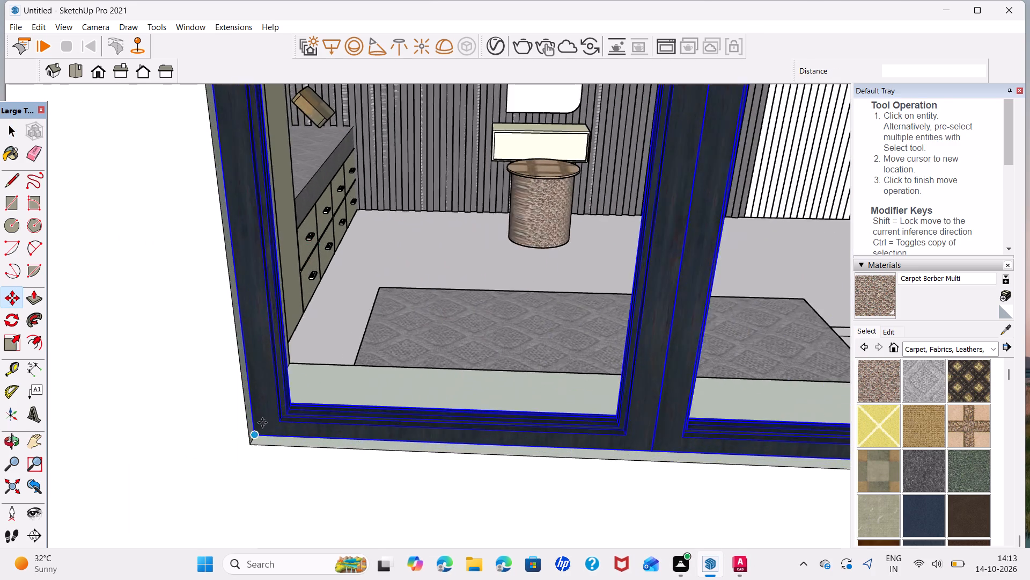
click(256, 434)
ctrl+drag(256, 434, 171, 366)
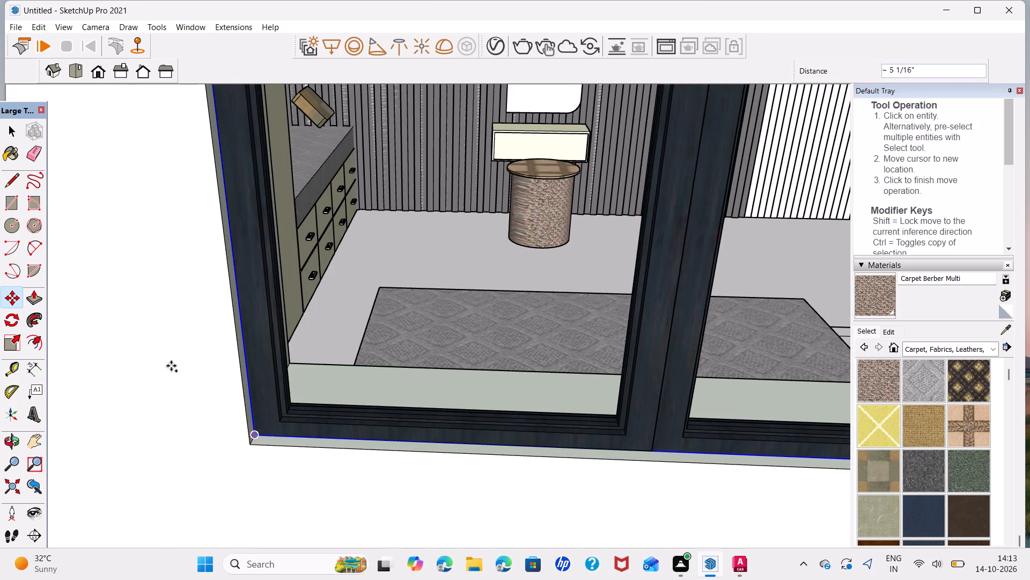
ctrl+drag(171, 366, 171, 363)
scroll(171, 362, down, 20)
scroll(171, 362, down, 5)
click(171, 362)
Move the duplicated window frame out of the wall, clear of the building on its exterior side.
middle_drag(167, 362, 785, 403)
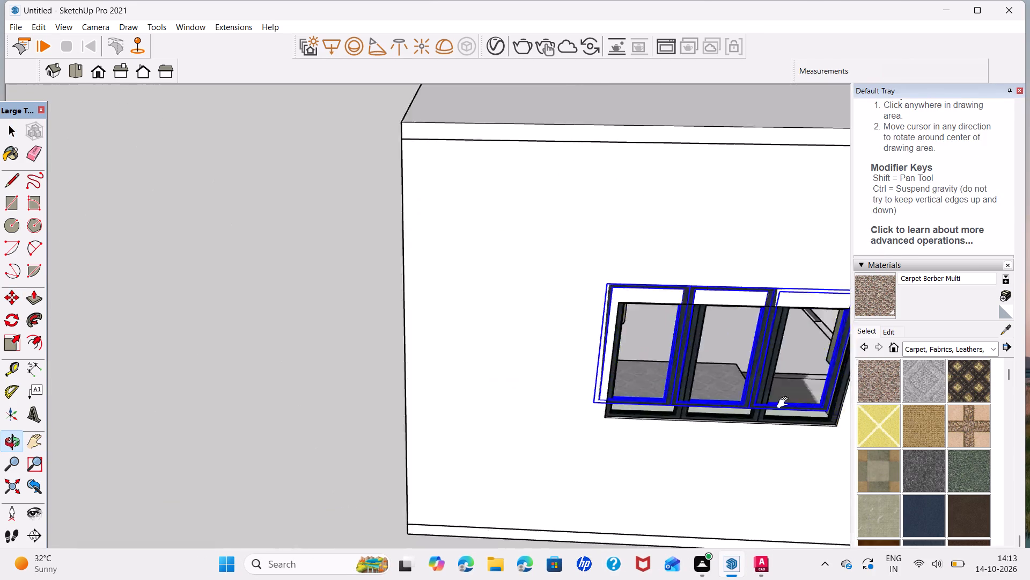
middle_drag(785, 403, 851, 407)
middle_drag(548, 267, 842, 397)
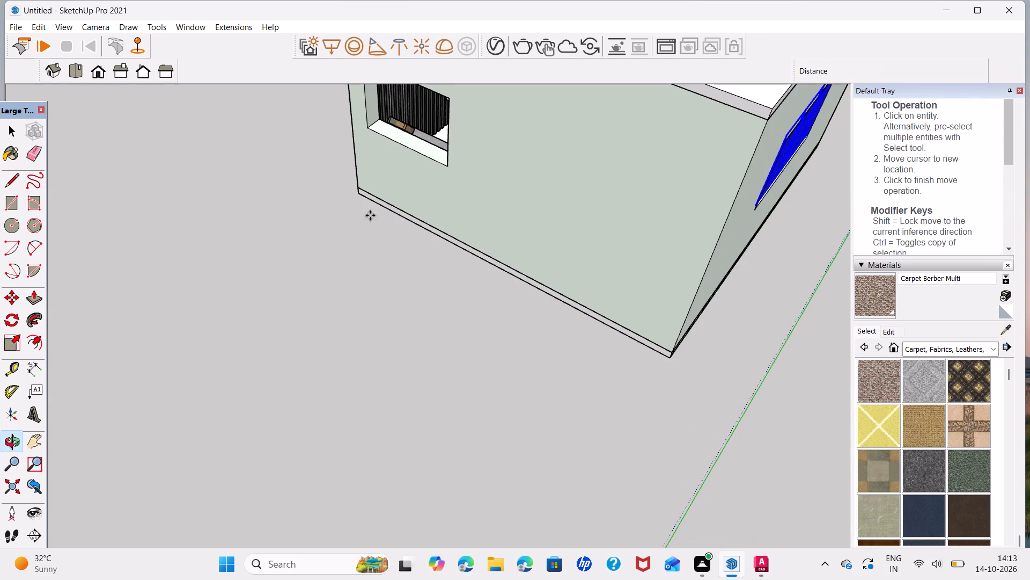
scroll(355, 133, up, 7)
scroll(402, 129, up, 6)
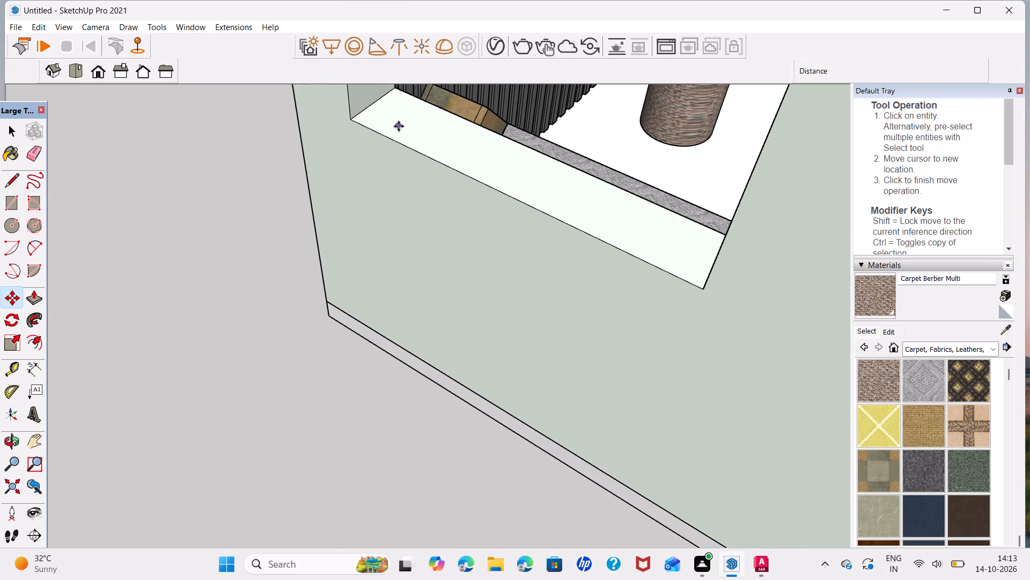
scroll(112, 300, down, 4)
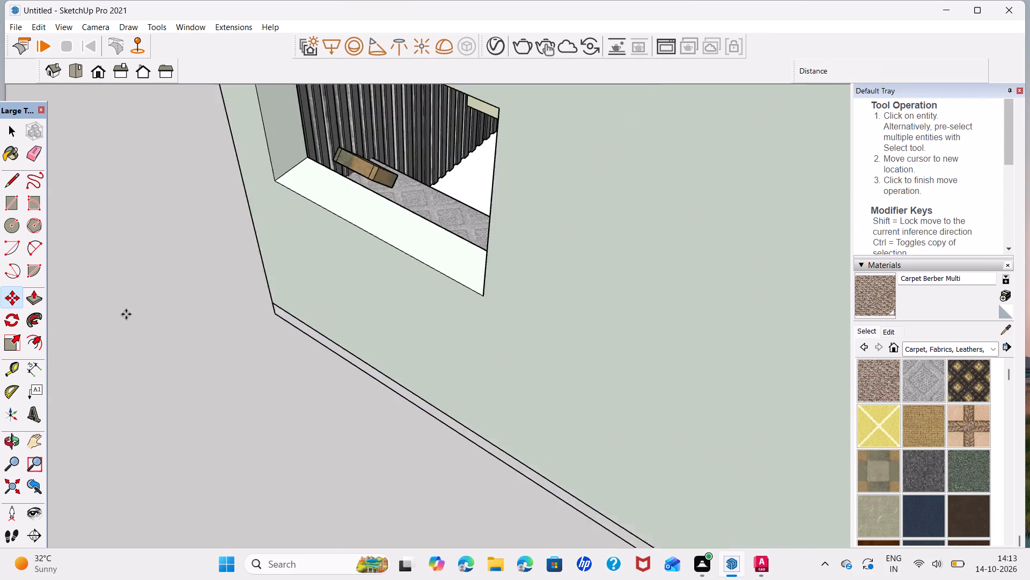
scroll(126, 314, down, 13)
scroll(122, 395, down, 3)
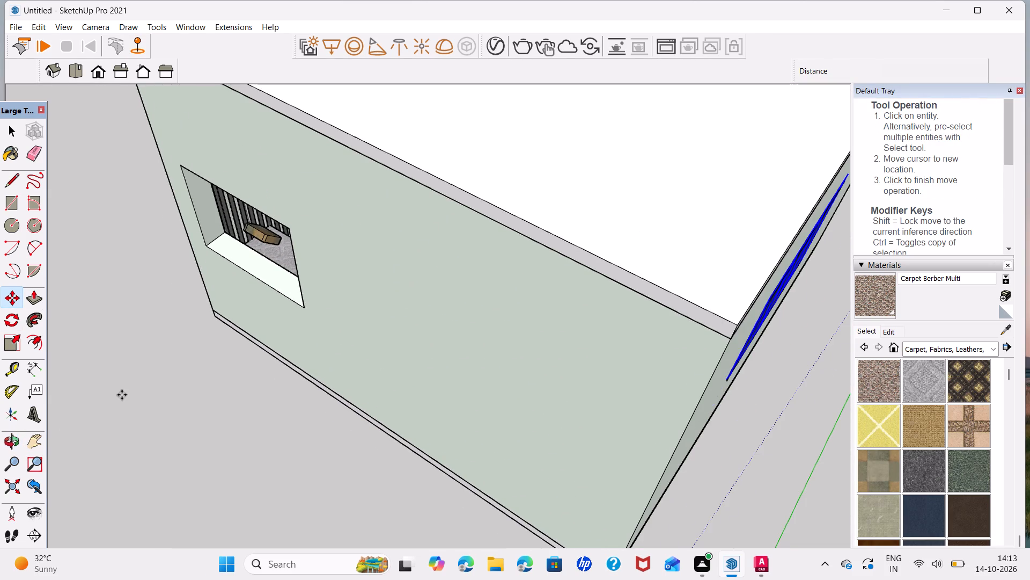
scroll(122, 395, down, 13)
click(177, 530)
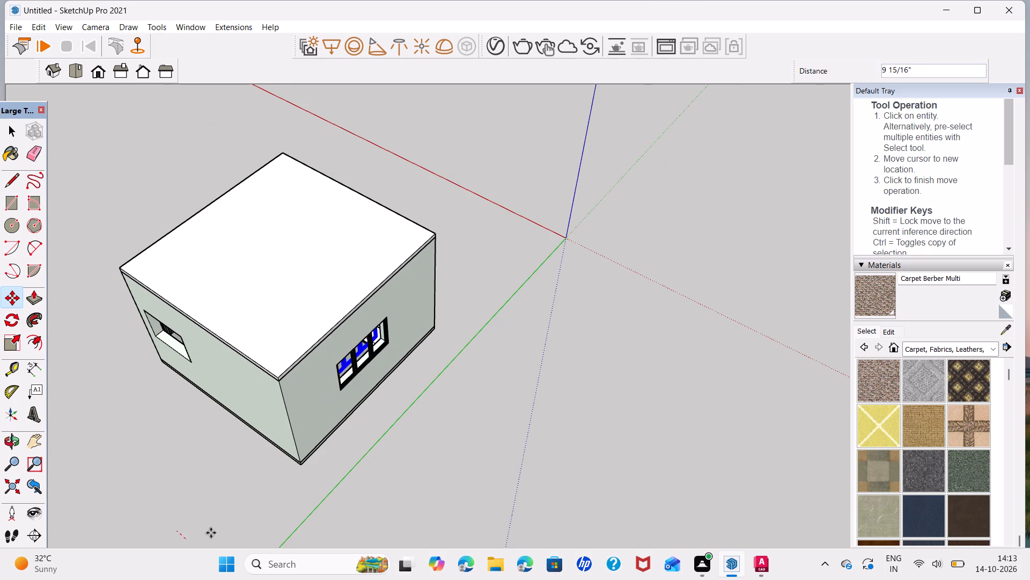
click(380, 510)
Rotate the duplicated window frame 90 degrees about the vertical axis so it parallels the wall with the empty window opening.
scroll(511, 359, up, 13)
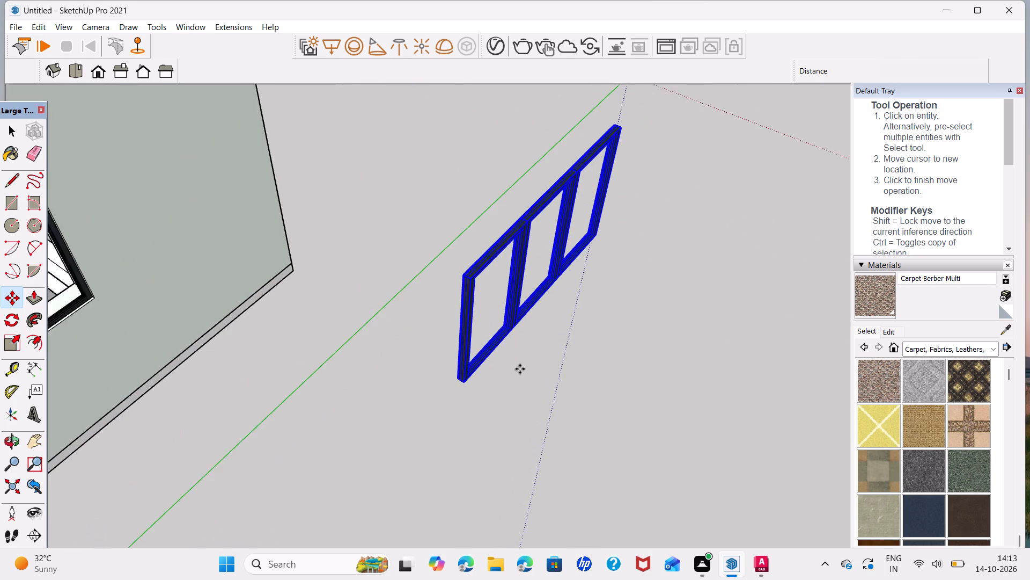
scroll(520, 369, up, 5)
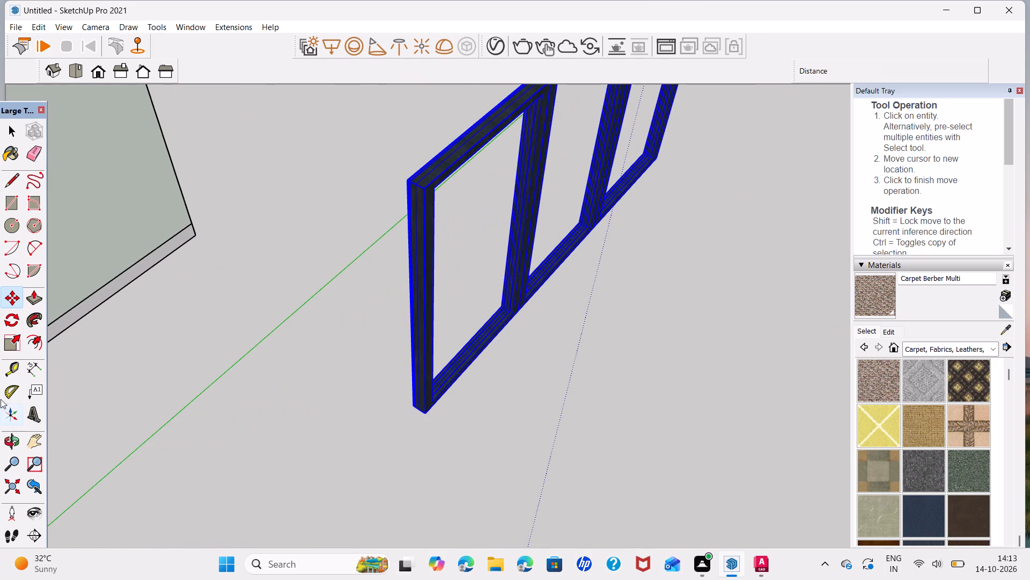
click(13, 323)
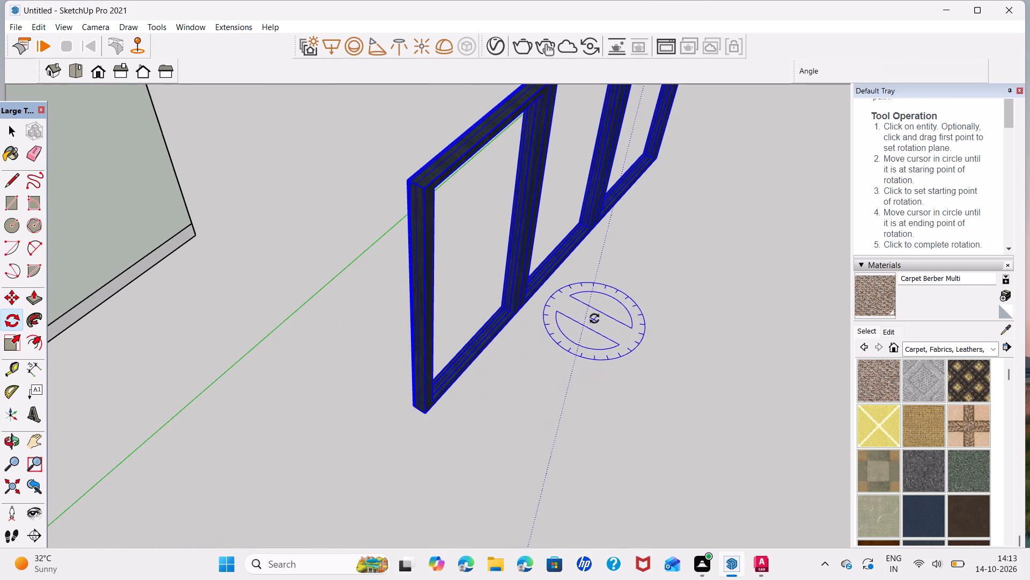
click(594, 317)
click(648, 346)
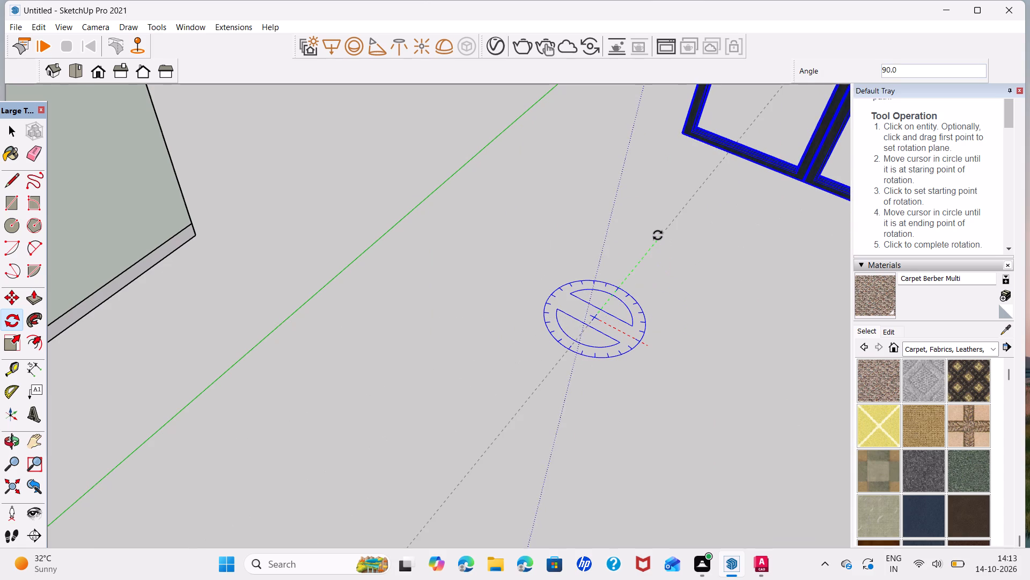
click(656, 234)
key(space)
Move the rotated window frame by its lower corner to the lower outer corner of the empty window opening above the drawer unit.
scroll(625, 280, down, 6)
scroll(659, 186, up, 5)
key(m)
click(663, 194)
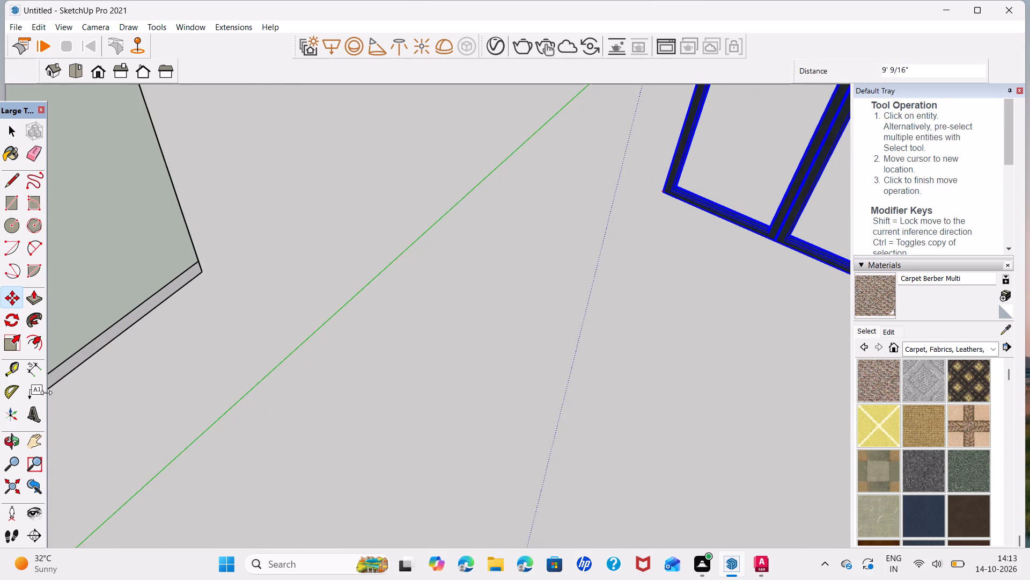
scroll(51, 402, down, 8)
middle_drag(55, 389, 781, 425)
shift+middle_drag(0, 571, 653, 341)
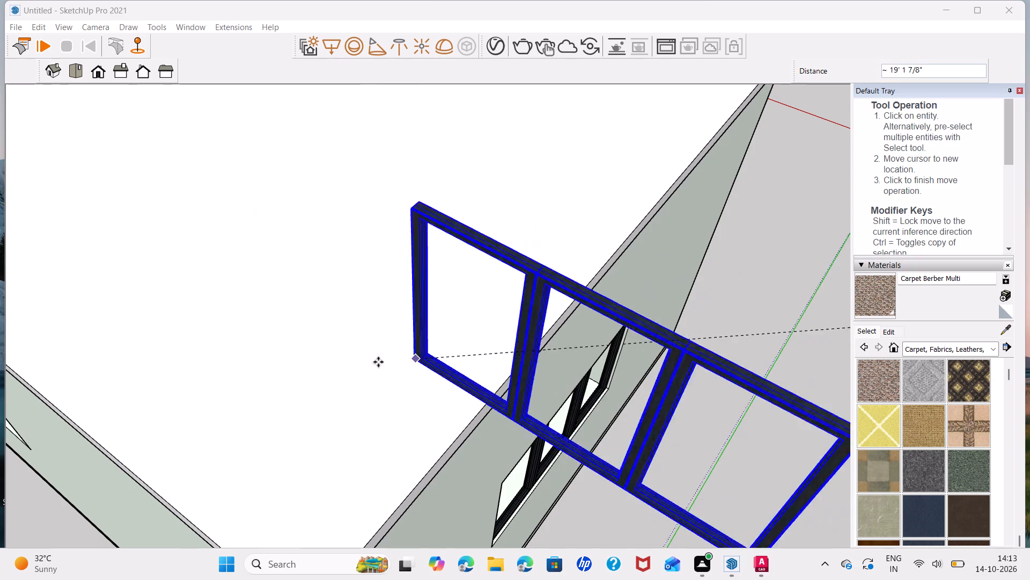
scroll(308, 375, down, 8)
middle_drag(226, 433, 593, 284)
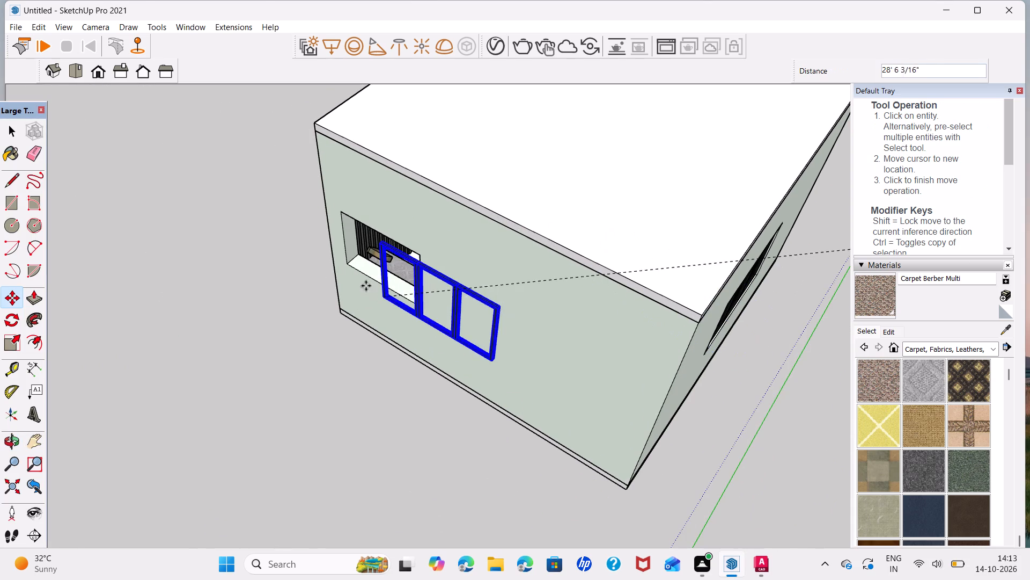
scroll(348, 257, up, 18)
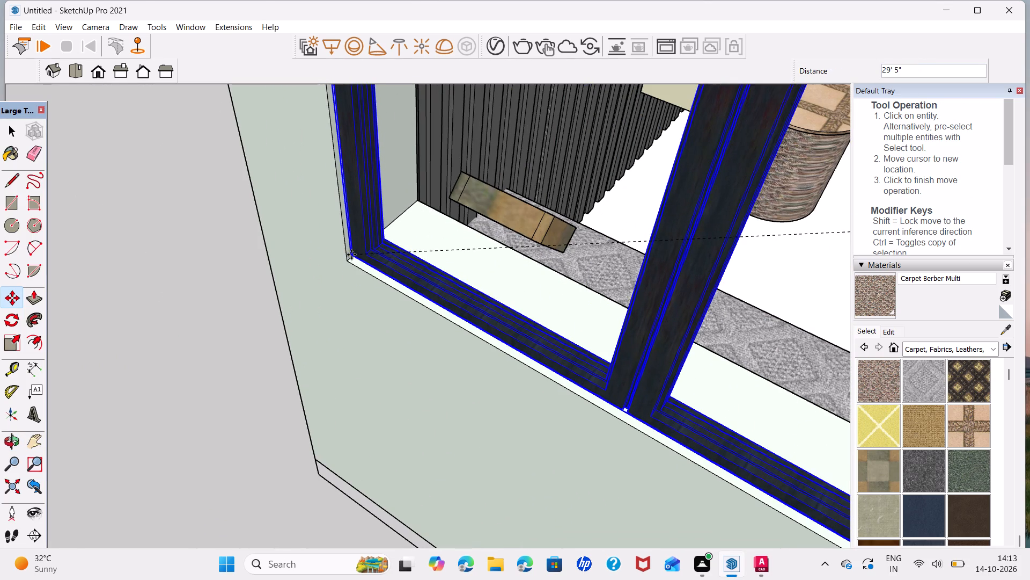
click(349, 263)
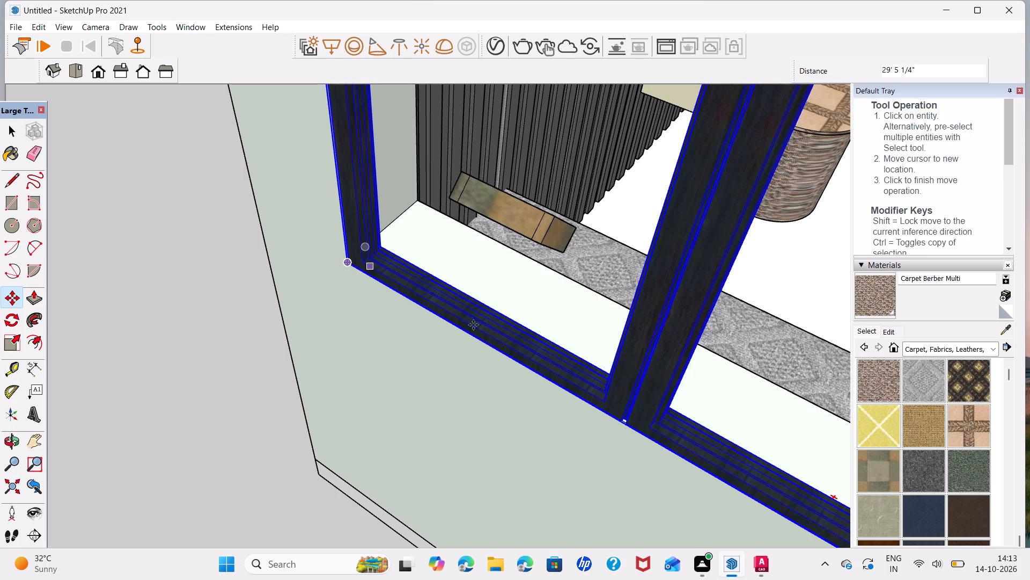
Move the window frame again by its lower corner, about 6 inches, onto the opening's lower corner on the exterior face.
key(space)
scroll(530, 335, down, 6)
scroll(419, 278, up, 6)
middle_drag(436, 324, 660, 266)
scroll(650, 257, down, 4)
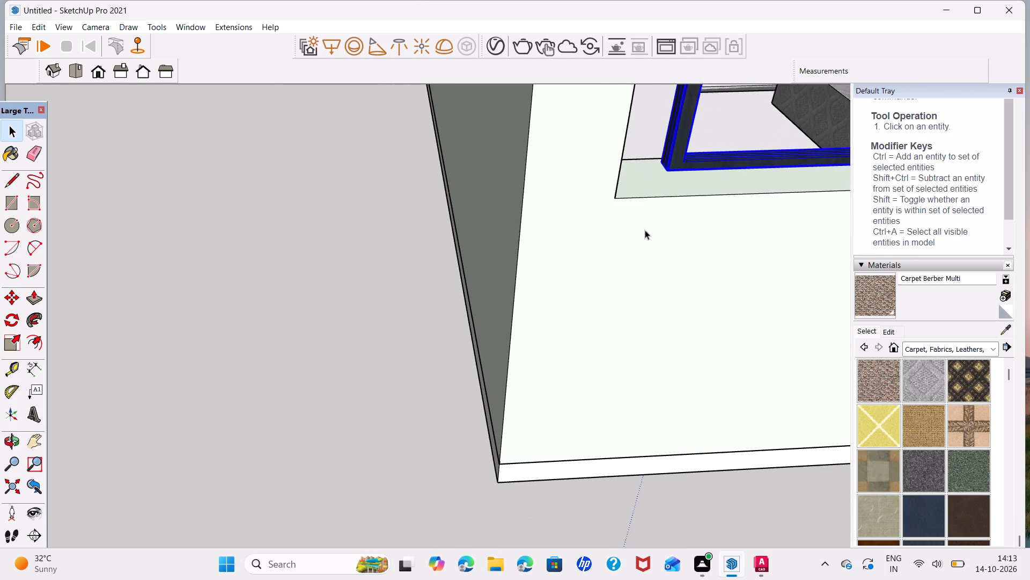
middle_drag(666, 199, 394, 258)
key(m)
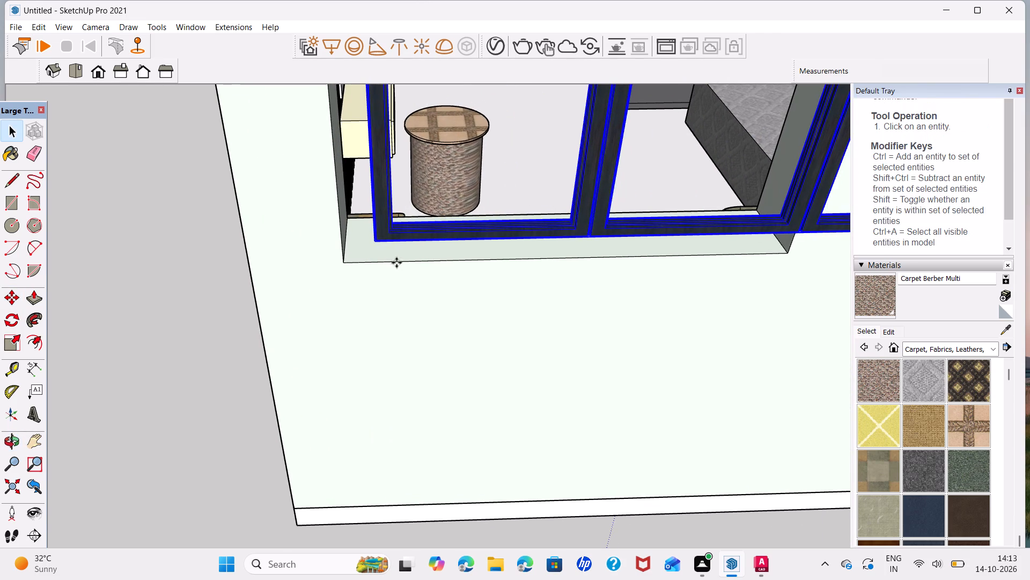
click(374, 240)
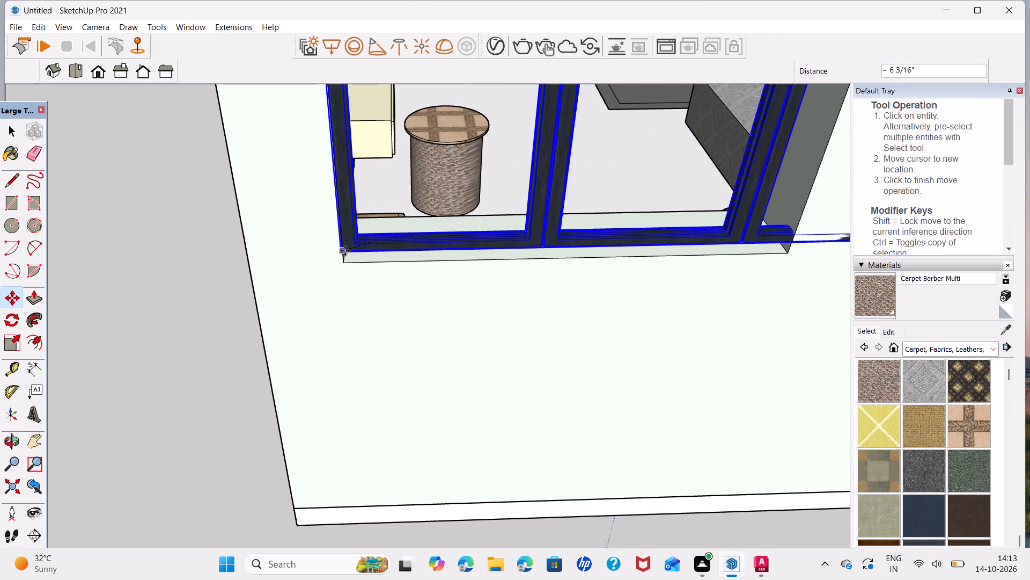
click(347, 260)
Scale the window frame's width along the red axis to about 0.75, meeting the opening's opposite side edge.
scroll(475, 274, down, 4)
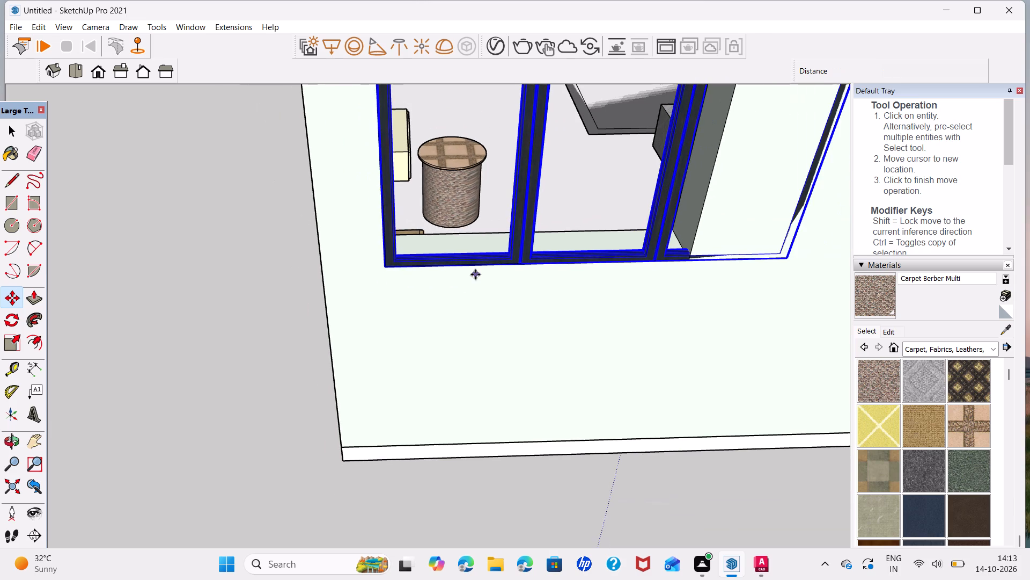
middle_drag(546, 220, 268, 292)
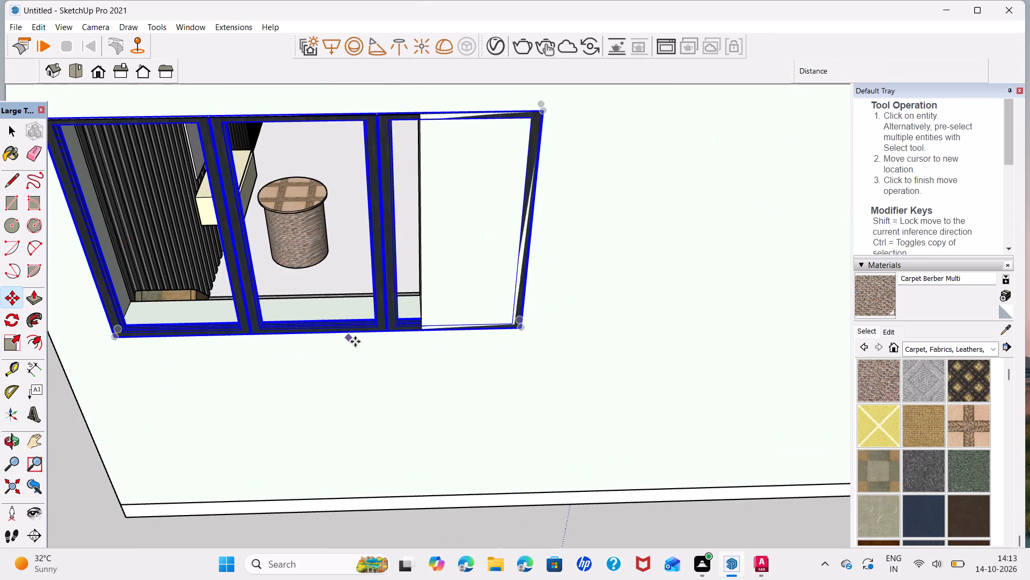
key(s)
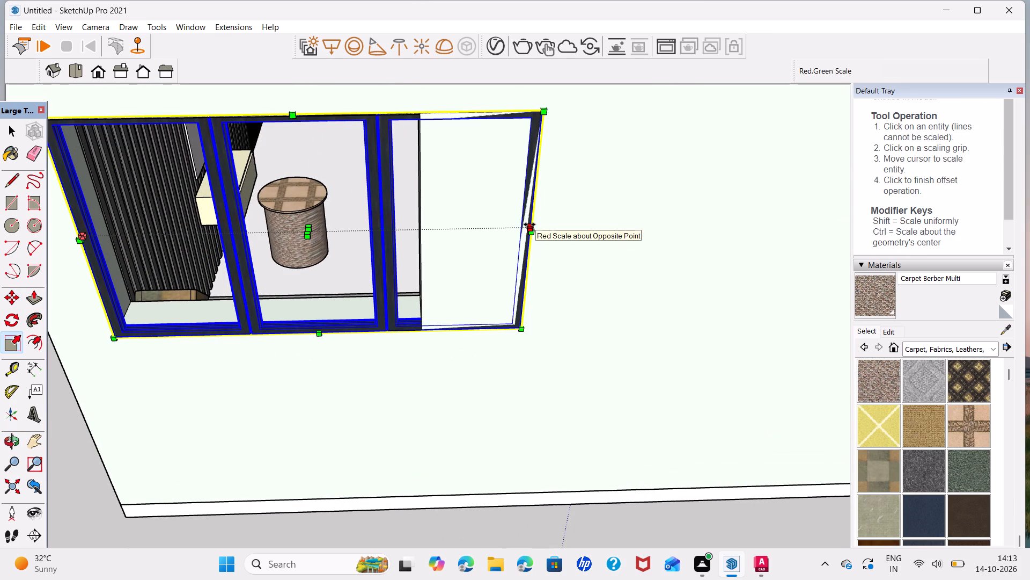
click(529, 224)
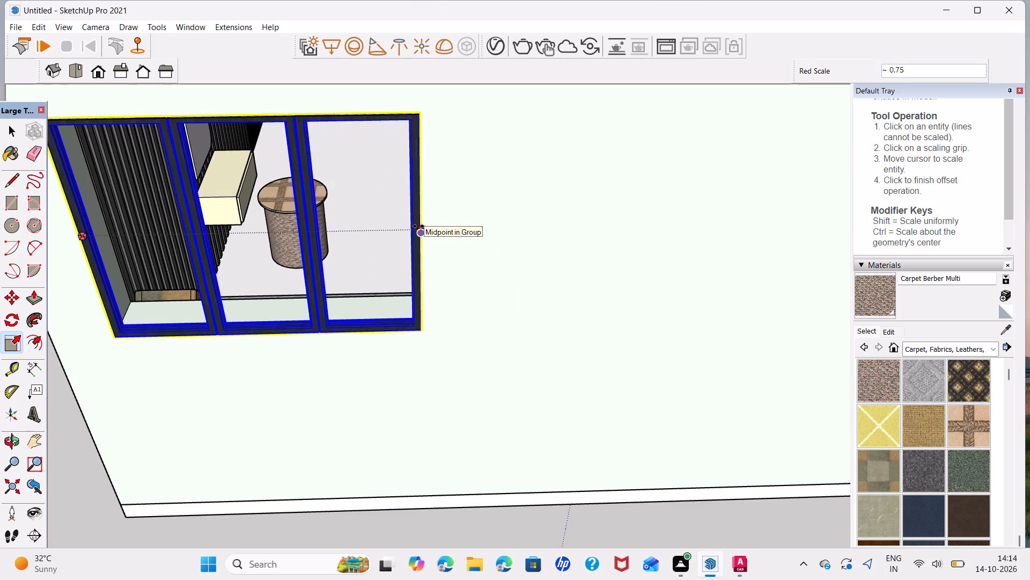
click(418, 226)
key(space)
Examine the second window frame's fit in its opening from outside and from inside the bedroom.
scroll(211, 246, down, 2)
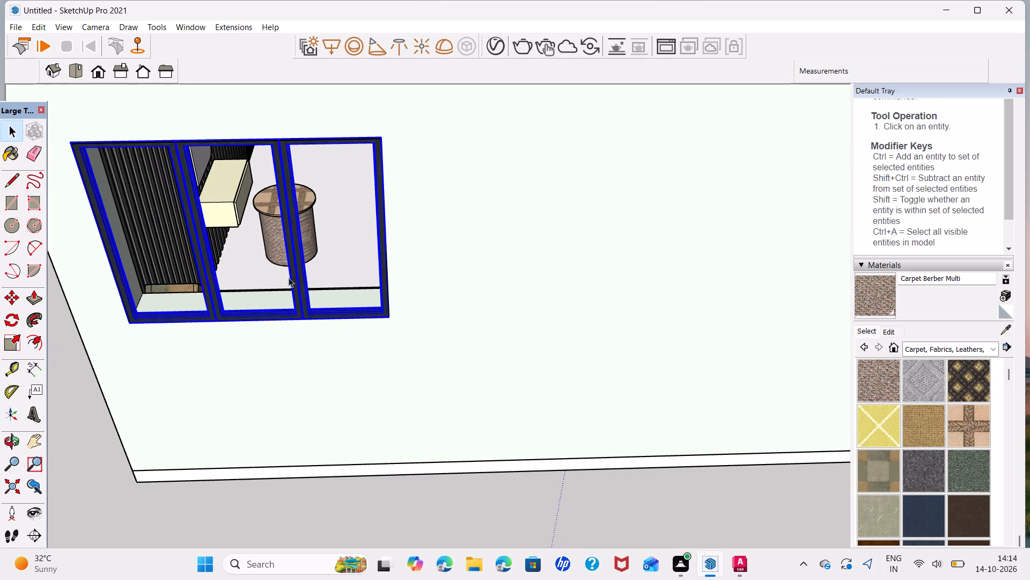
middle_drag(305, 290, 332, 335)
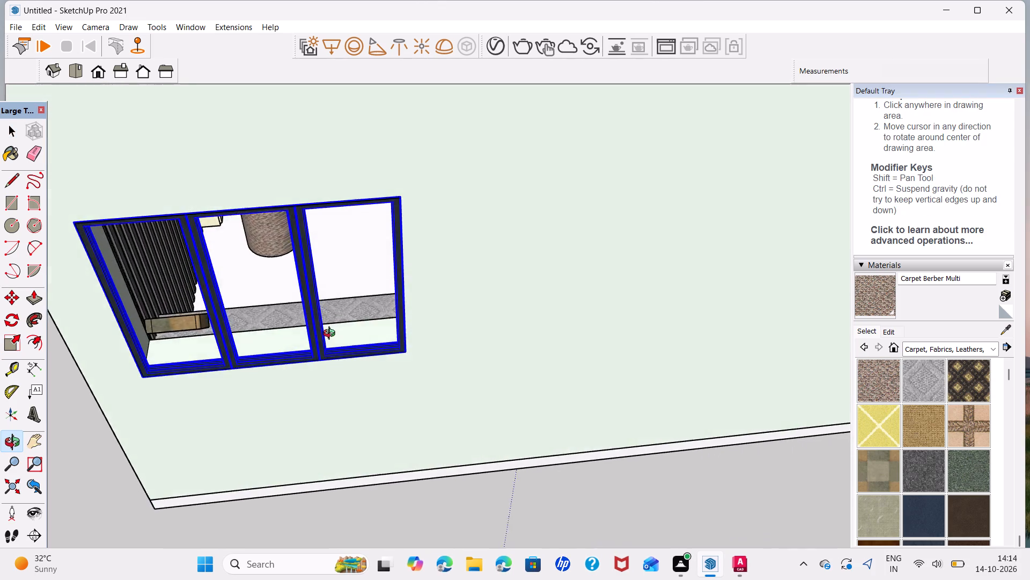
middle_drag(332, 335, 90, 312)
scroll(396, 303, down, 8)
middle_drag(549, 393, 531, 386)
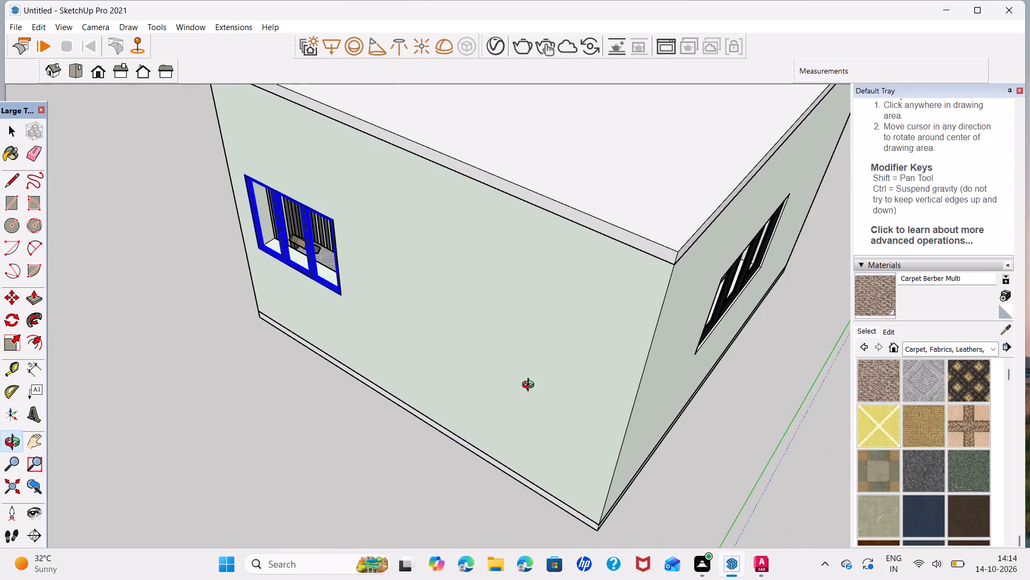
middle_drag(531, 386, 32, 328)
scroll(255, 389, down, 4)
middle_drag(384, 468, 176, 349)
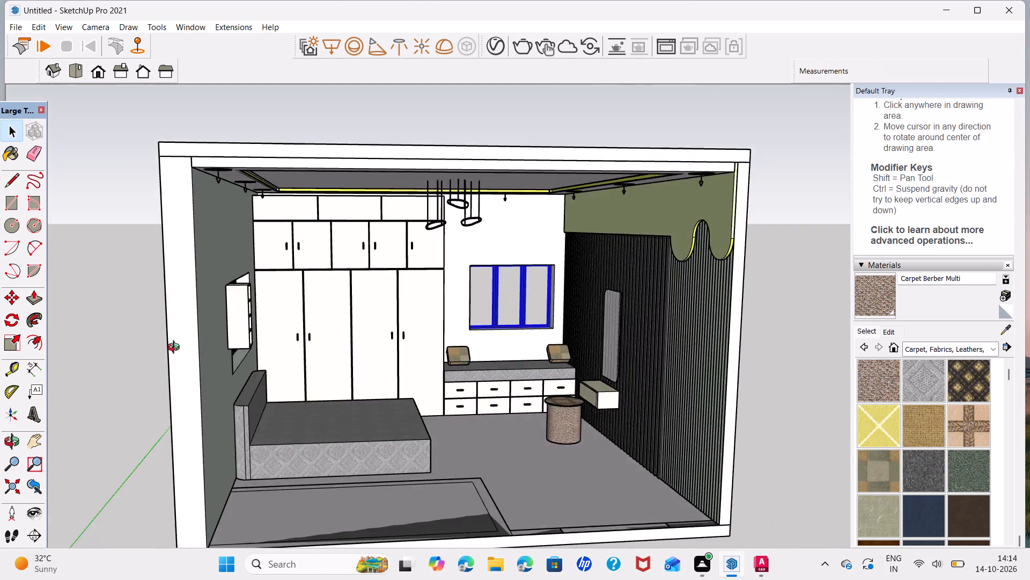
middle_drag(176, 349, 95, 349)
scroll(541, 308, up, 11)
scroll(549, 368, up, 1)
middle_drag(549, 367, 562, 372)
scroll(566, 378, up, 6)
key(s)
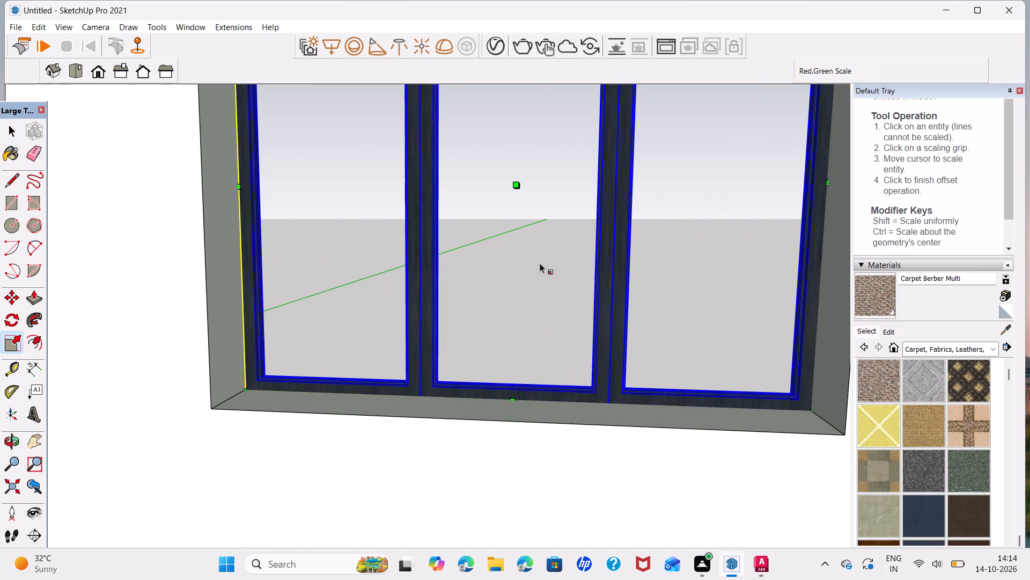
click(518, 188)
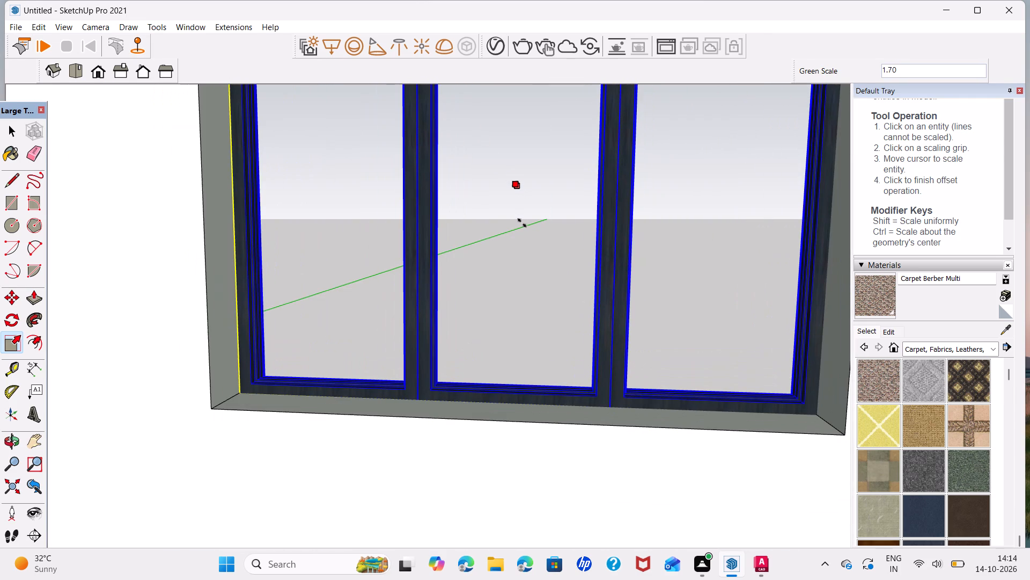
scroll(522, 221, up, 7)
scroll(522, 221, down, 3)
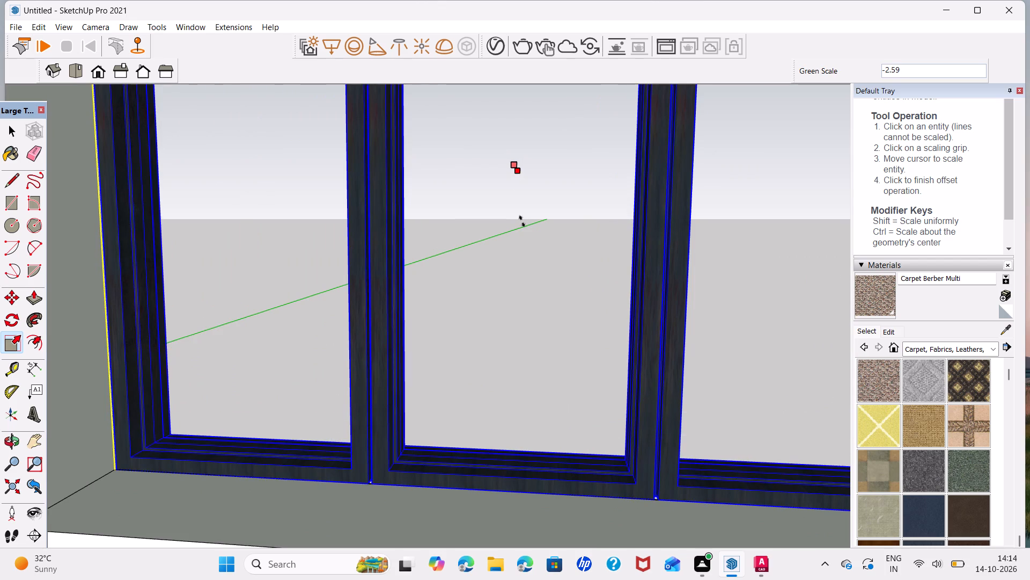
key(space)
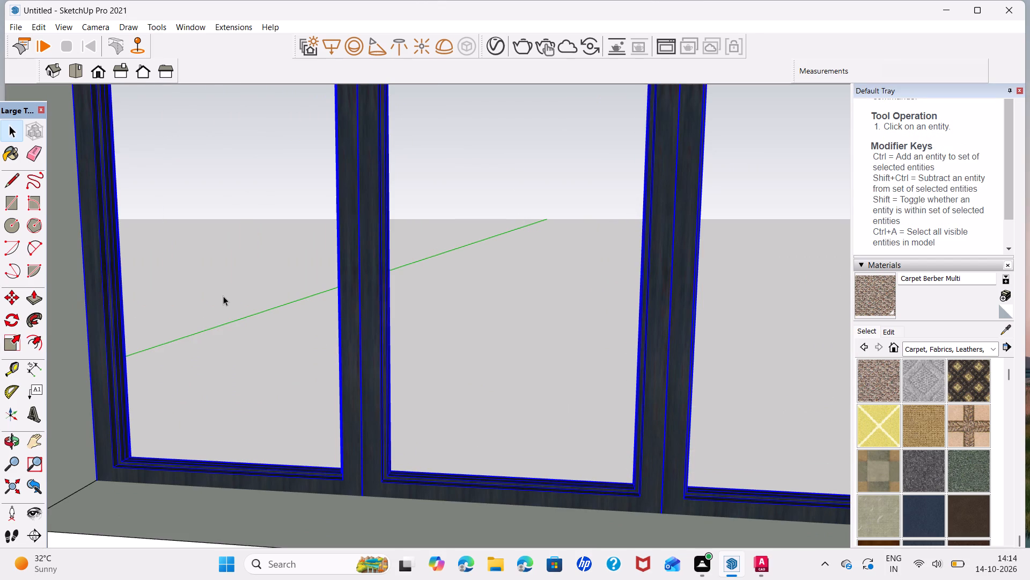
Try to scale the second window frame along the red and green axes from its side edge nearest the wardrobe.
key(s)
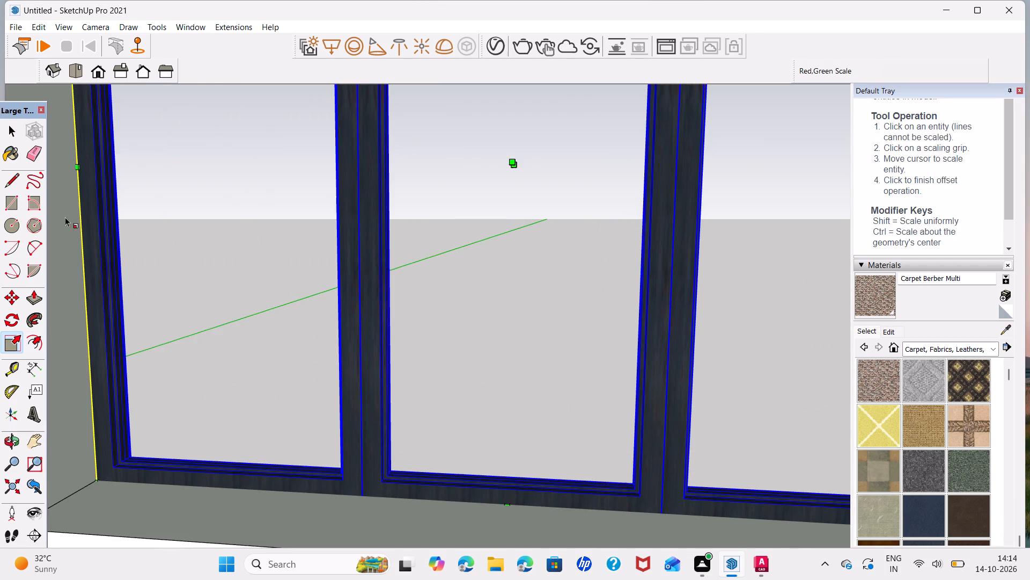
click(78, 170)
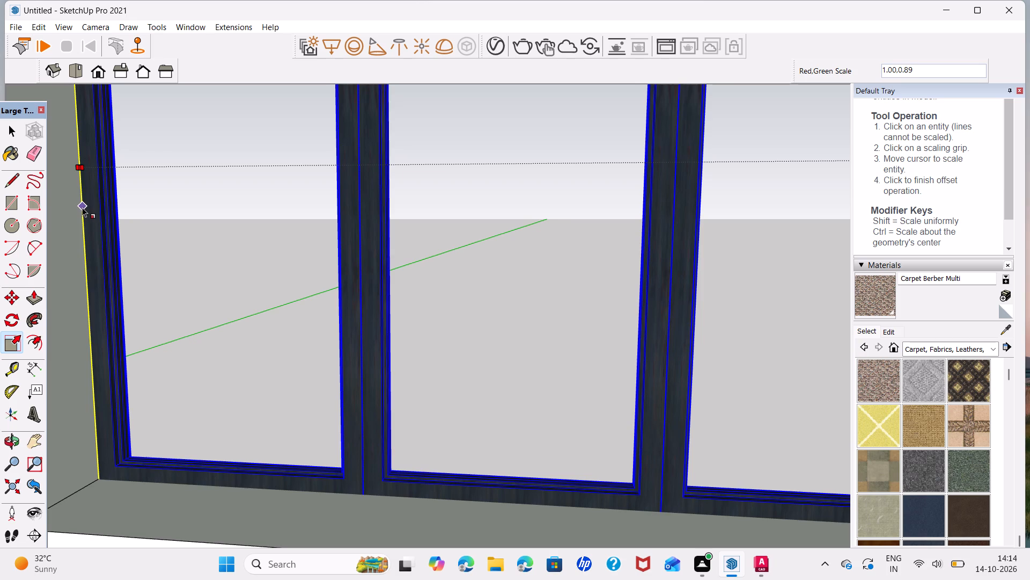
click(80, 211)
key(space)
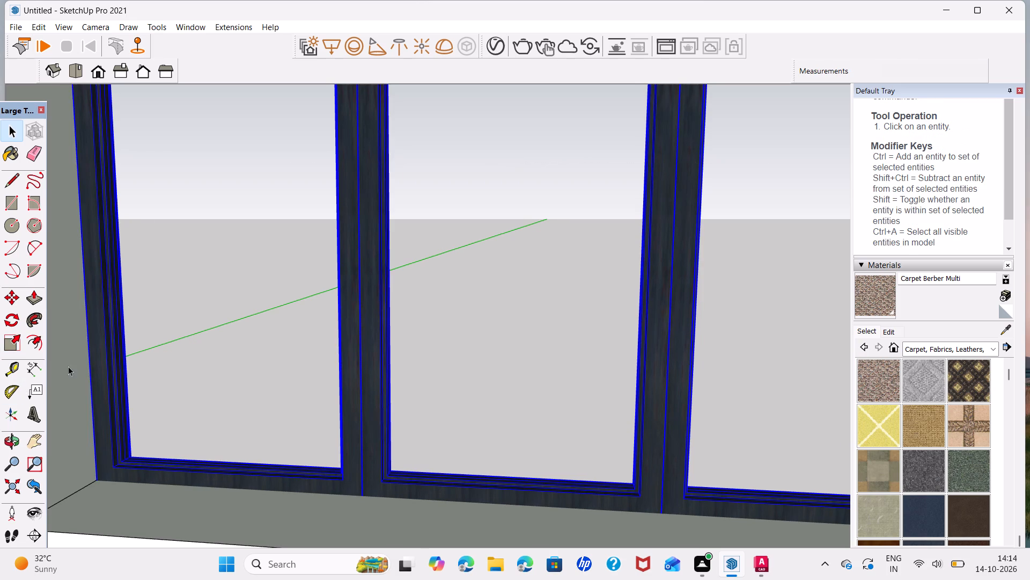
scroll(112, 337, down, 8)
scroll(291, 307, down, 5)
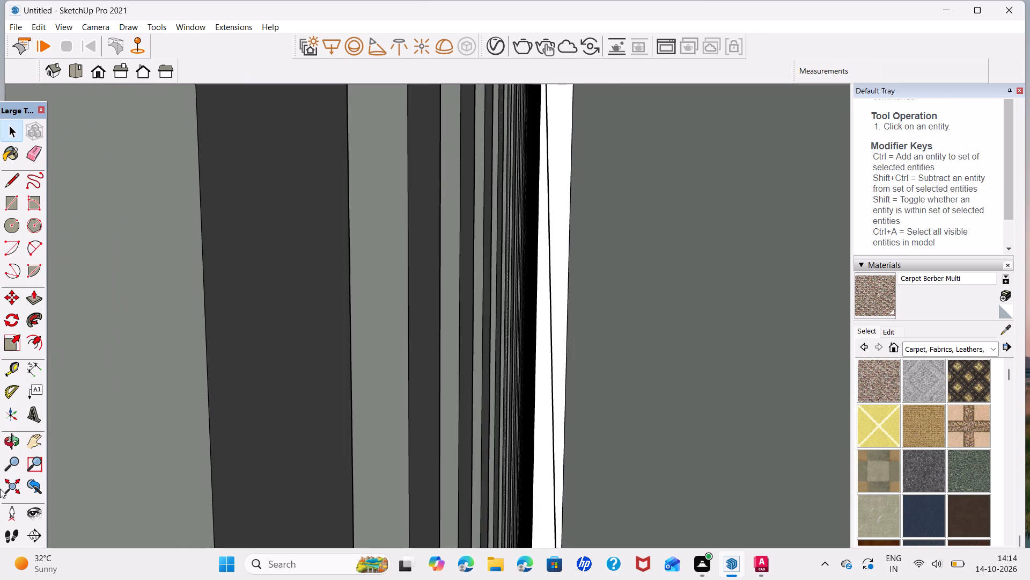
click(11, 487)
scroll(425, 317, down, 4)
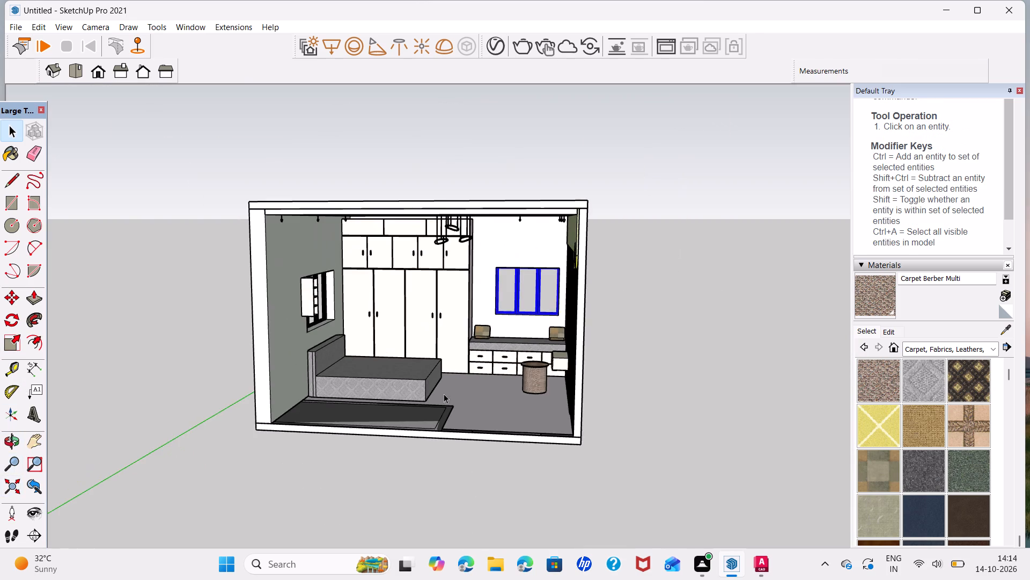
Look through the swatches of the materials already used in the model.
middle_drag(444, 394, 481, 341)
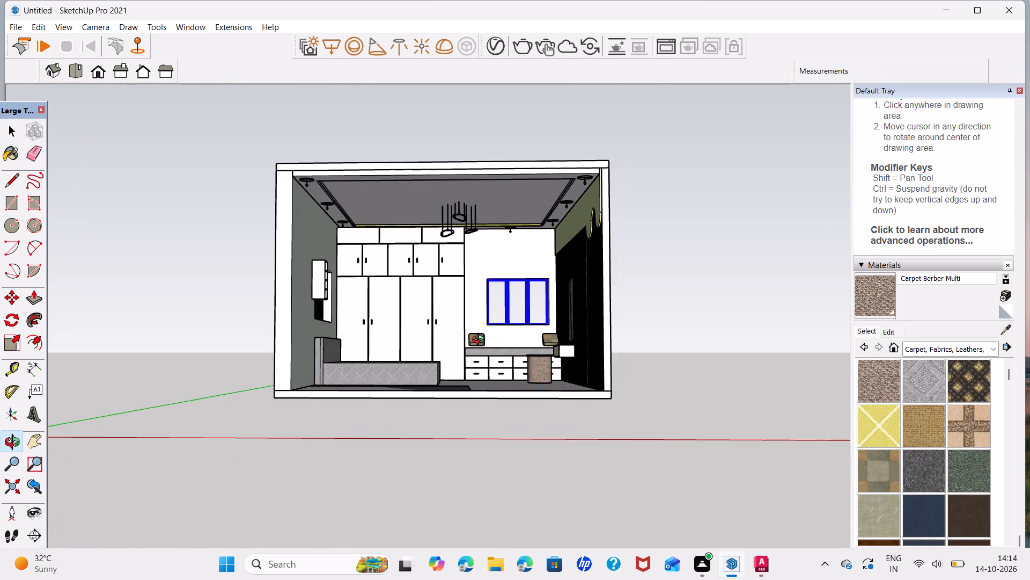
middle_drag(481, 341, 495, 339)
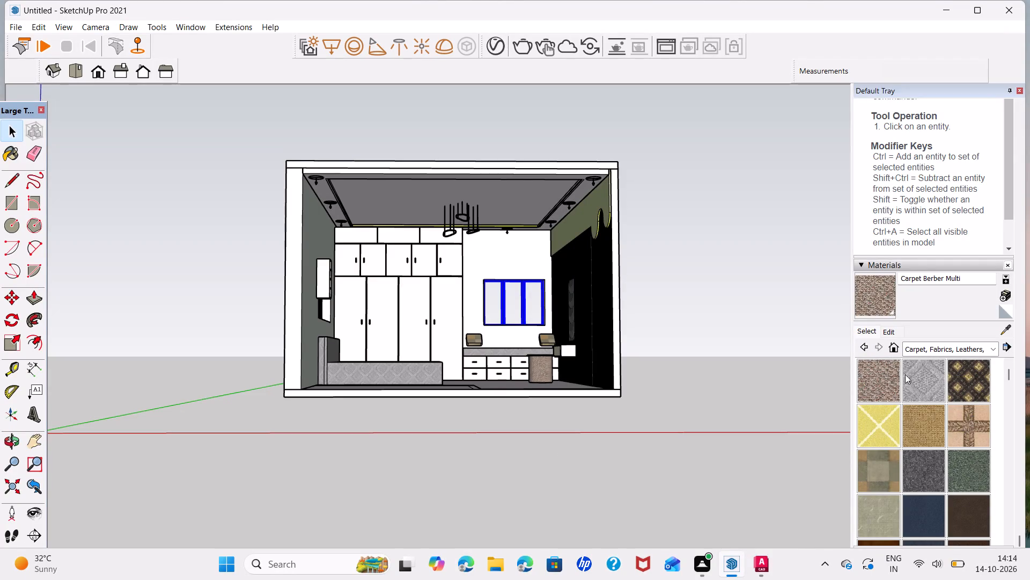
click(888, 346)
scroll(924, 420, up, 7)
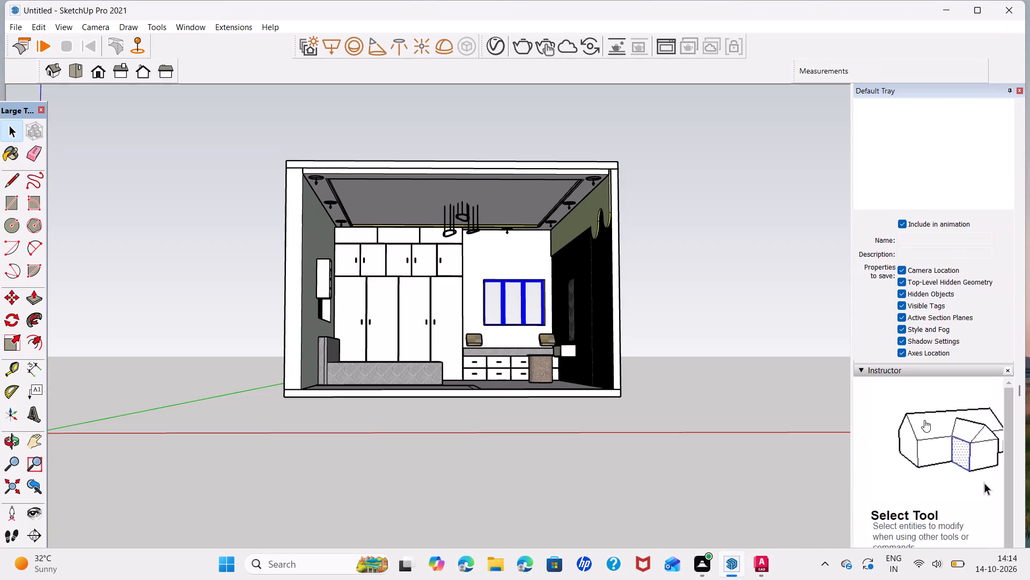
scroll(924, 420, down, 20)
scroll(924, 420, up, 8)
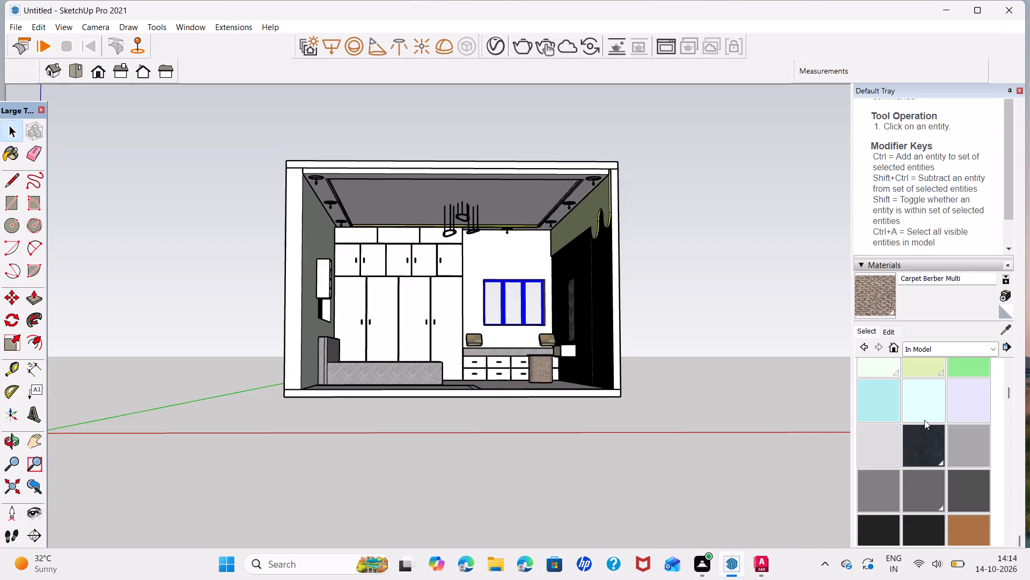
scroll(924, 420, up, 7)
scroll(924, 420, down, 7)
scroll(924, 420, up, 7)
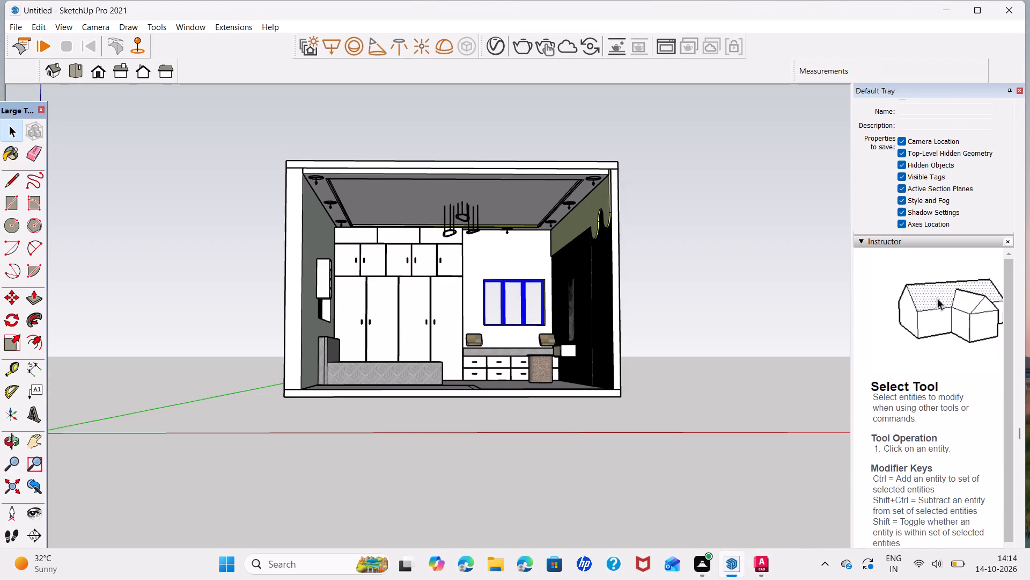
Open the hanging pendant light's nested groups down to the ring nearest the window wall and select that ring.
middle_drag(467, 253, 466, 286)
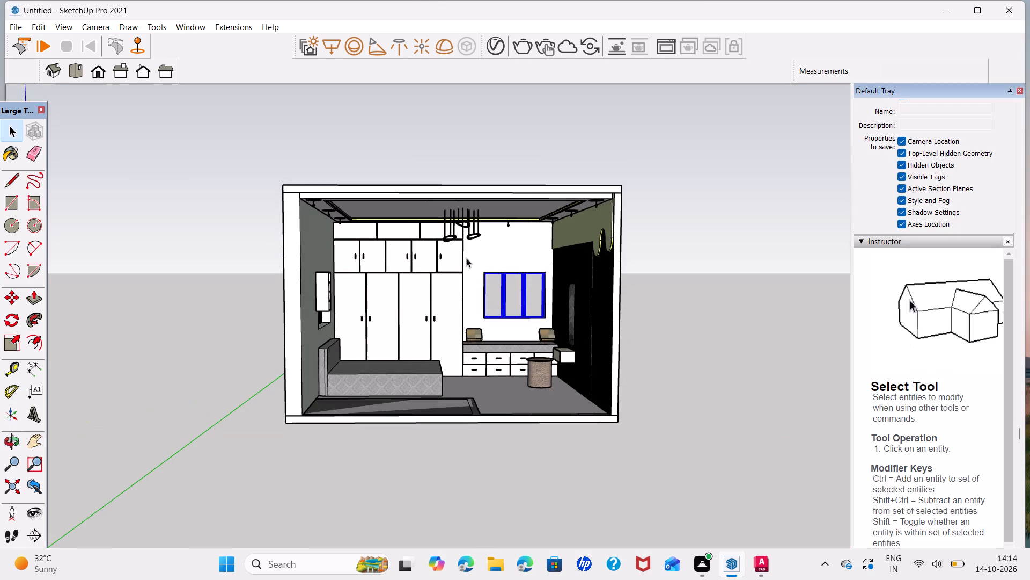
scroll(465, 235, up, 19)
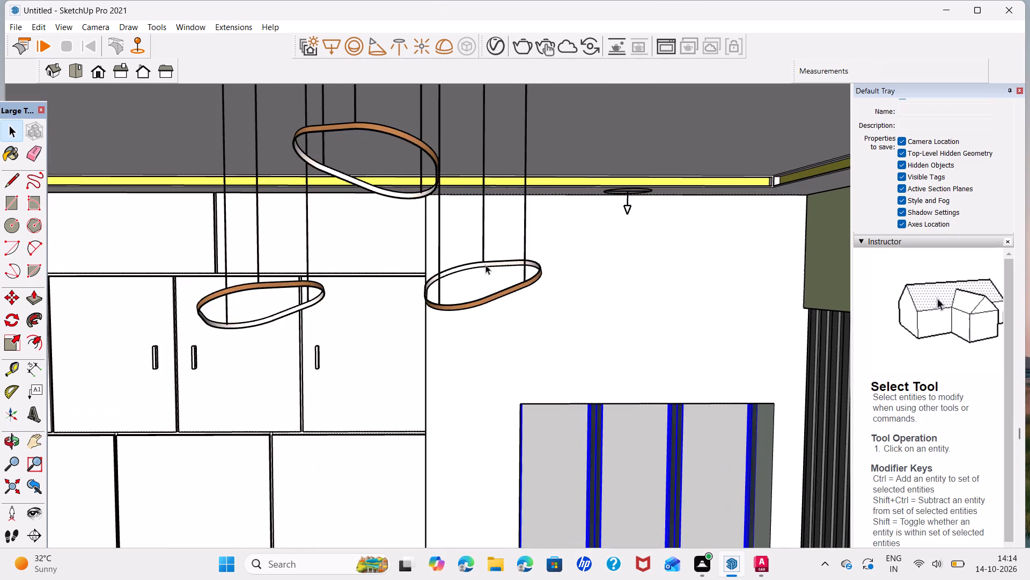
scroll(485, 265, up, 4)
click(485, 265)
triple_click(485, 262)
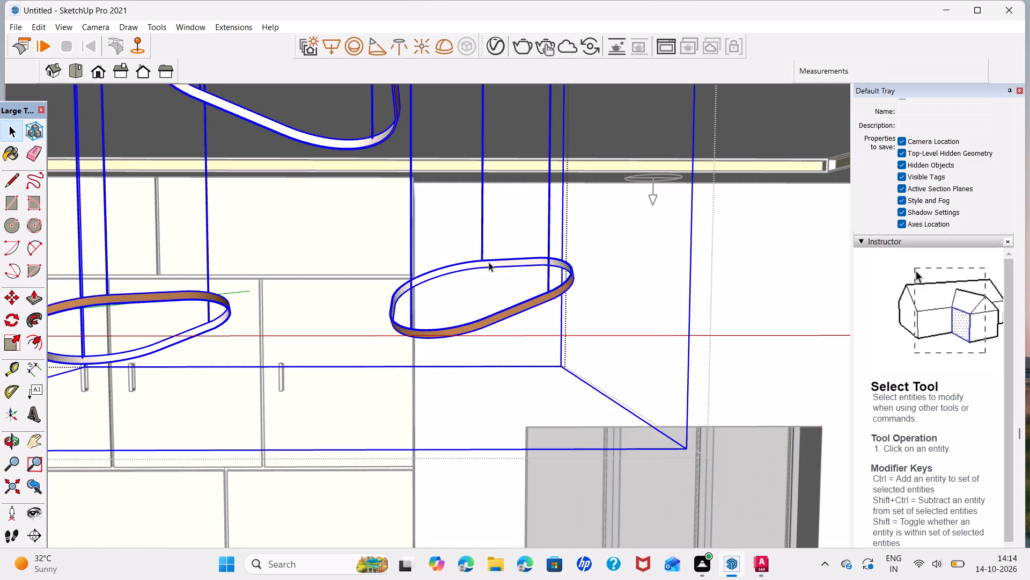
double_click(489, 262)
click(495, 264)
double_click(495, 264)
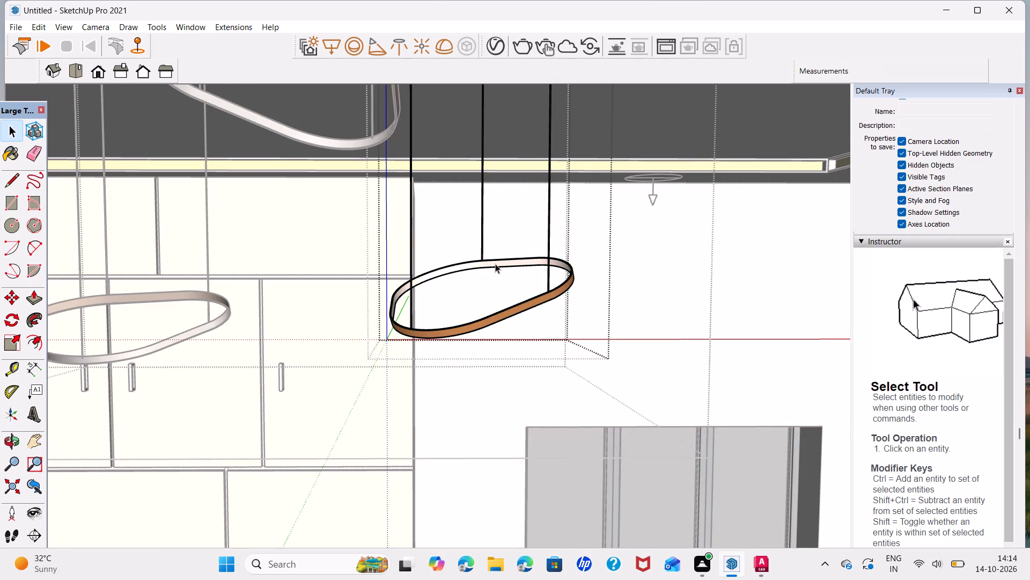
click(495, 264)
scroll(495, 264, up, 6)
click(495, 264)
click(495, 264)
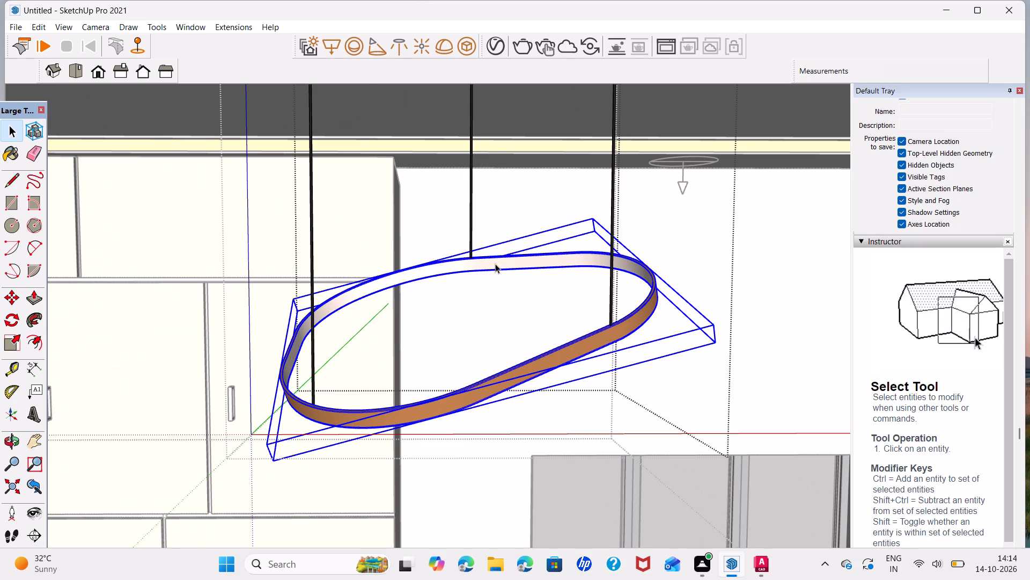
scroll(495, 264, up, 7)
click(495, 264)
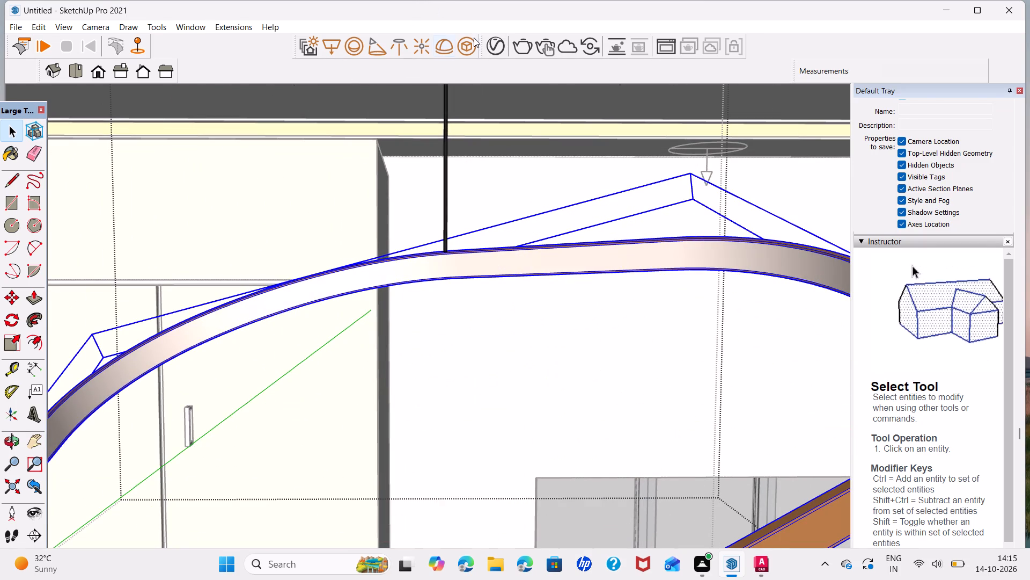
Make Emissive the current material in the V-Ray Asset Editor and check its colour.
click(500, 46)
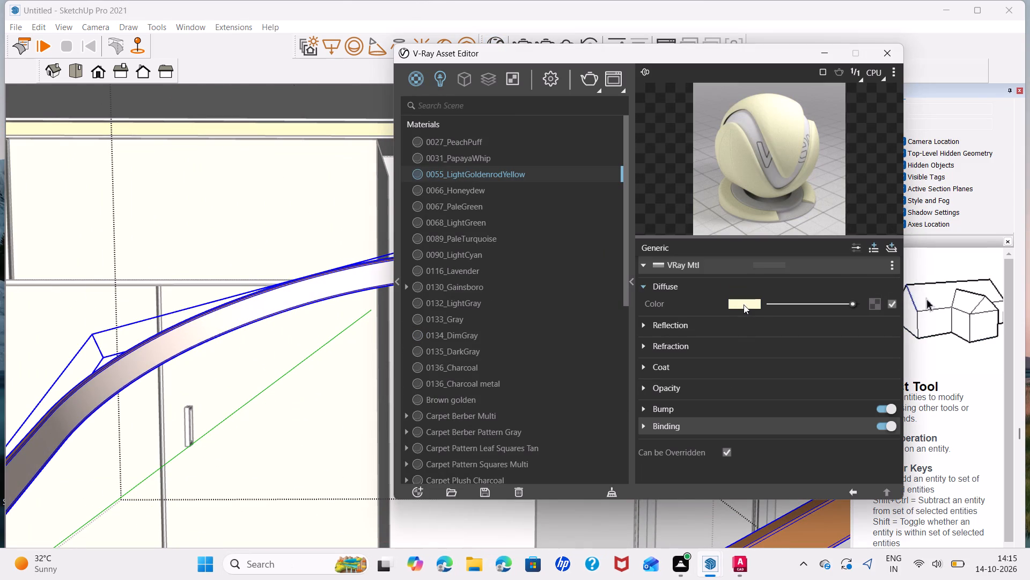
click(420, 496)
scroll(456, 336, down, 12)
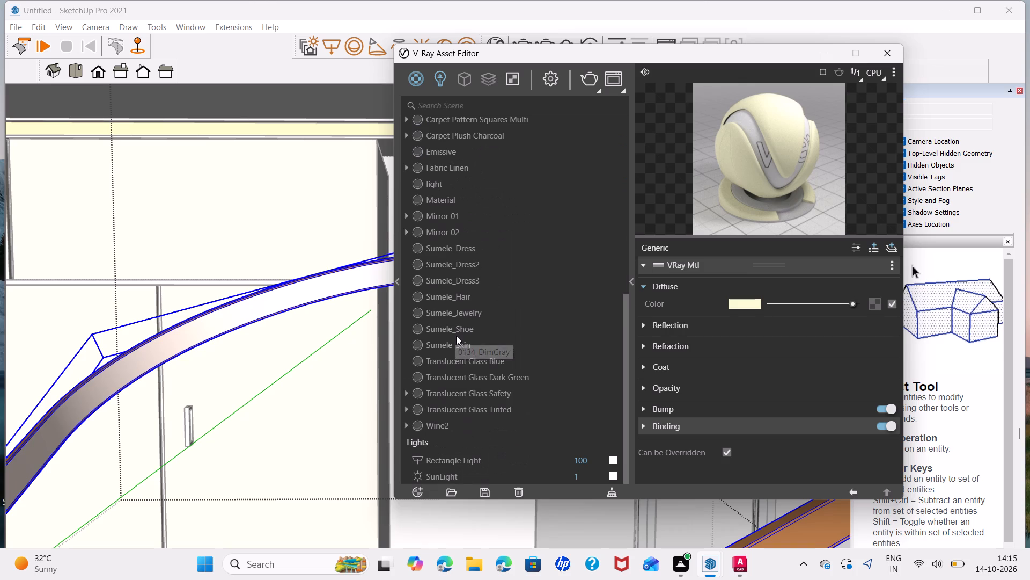
scroll(461, 468, down, 8)
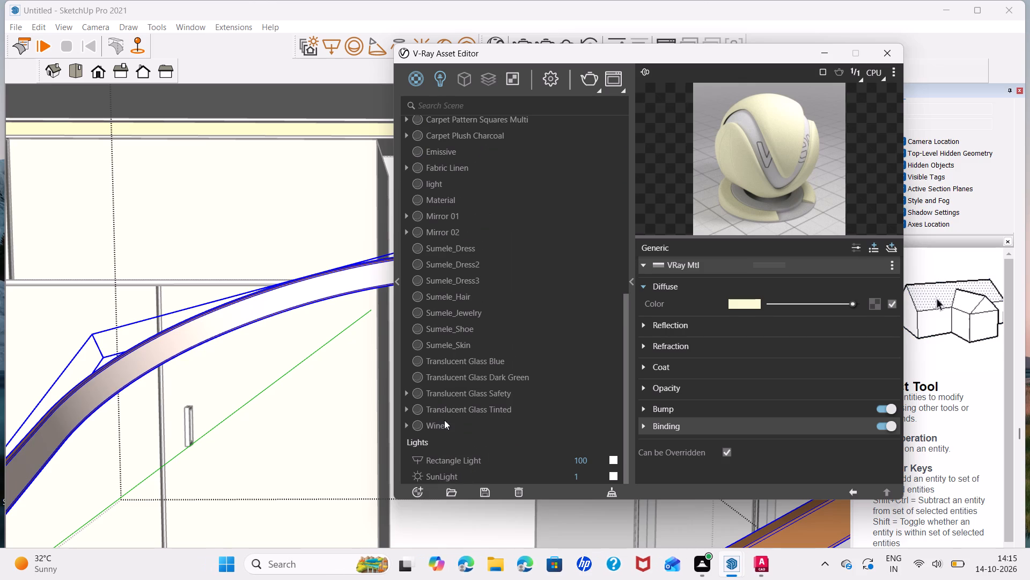
scroll(444, 420, up, 2)
click(457, 288)
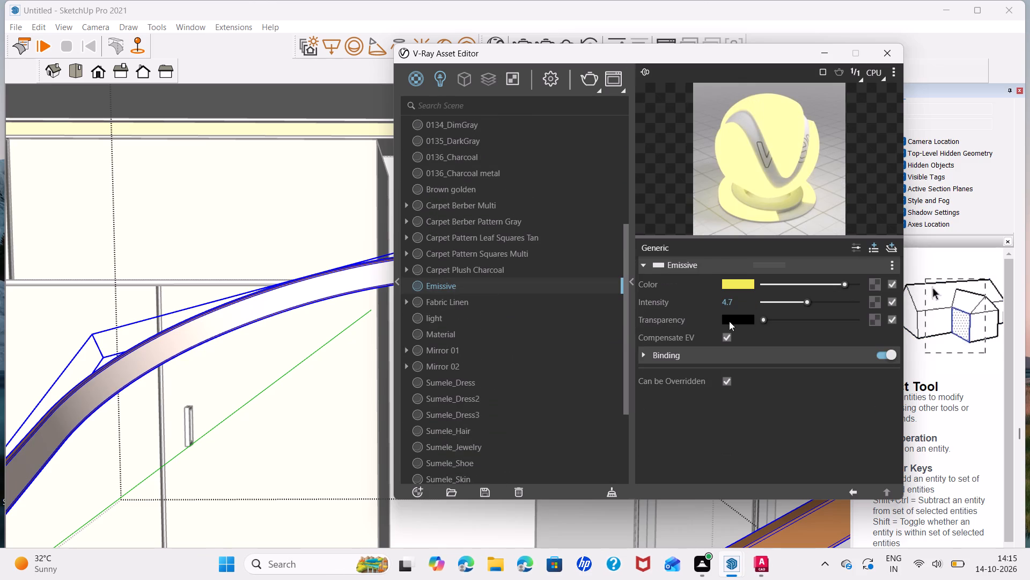
click(734, 289)
click(739, 282)
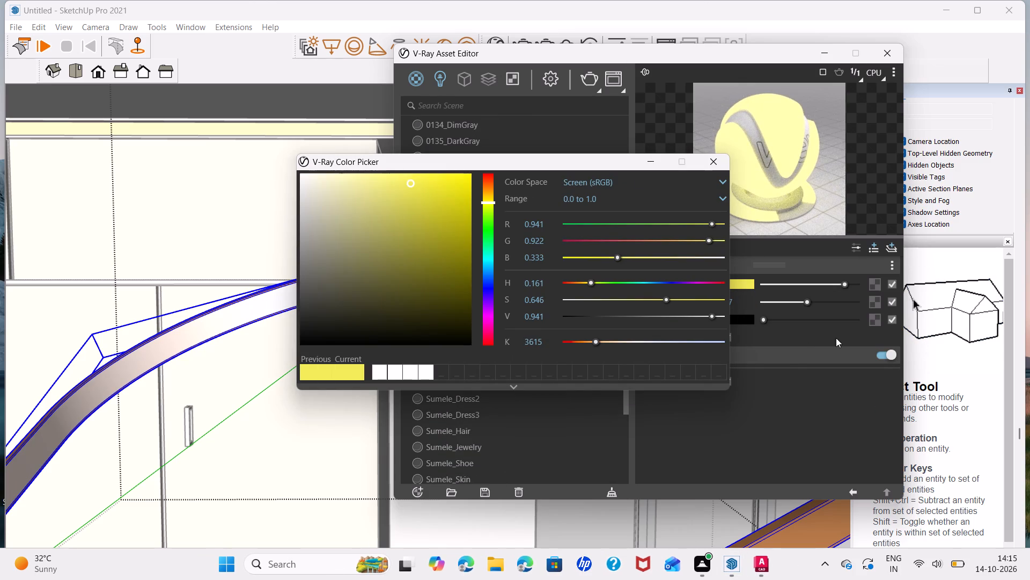
click(716, 162)
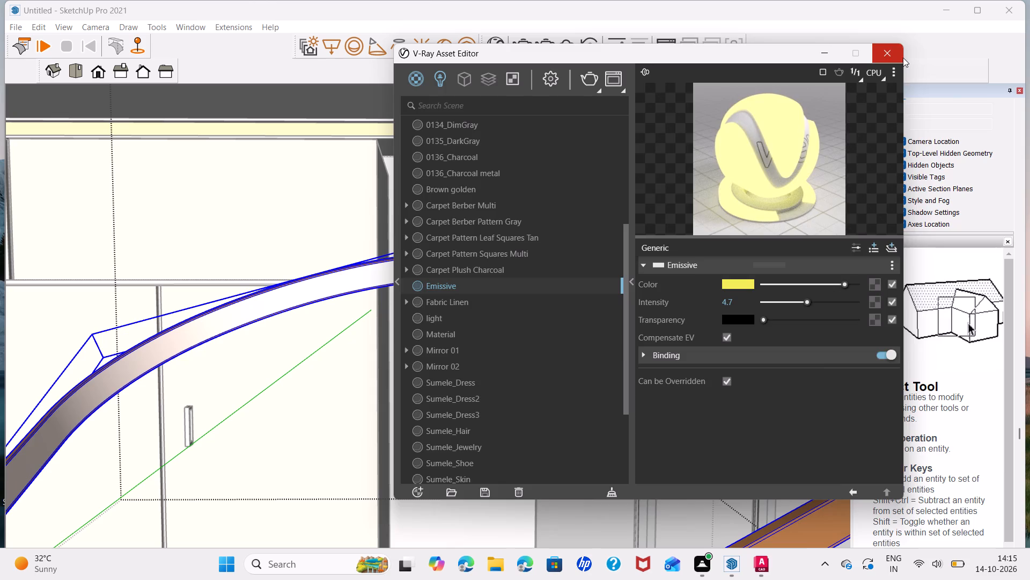
click(902, 56)
Paint the inner band of the pendant ring nearest the window wall with the Emissive material.
scroll(930, 313, down, 7)
click(886, 299)
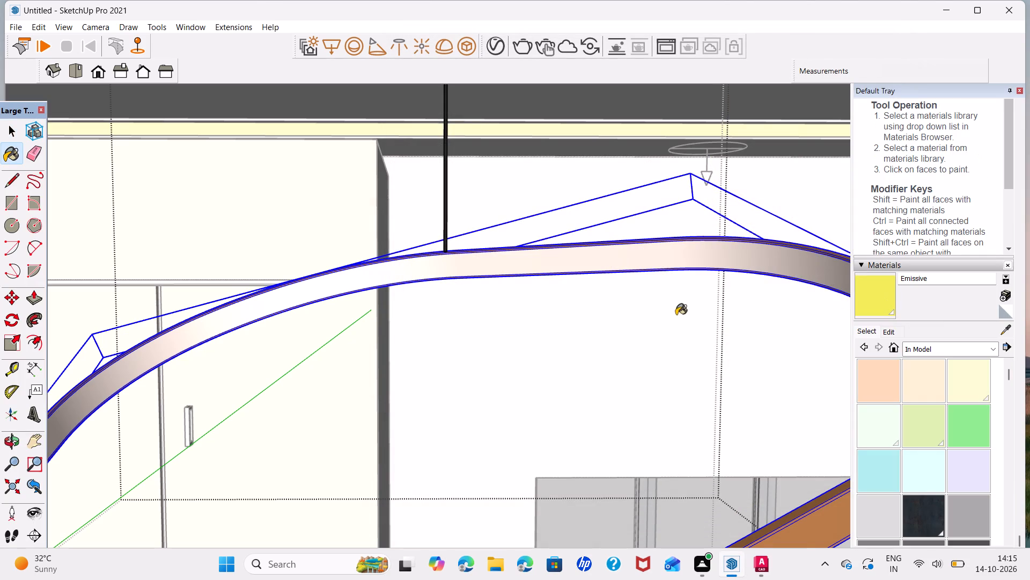
click(682, 257)
double_click(682, 257)
key(space)
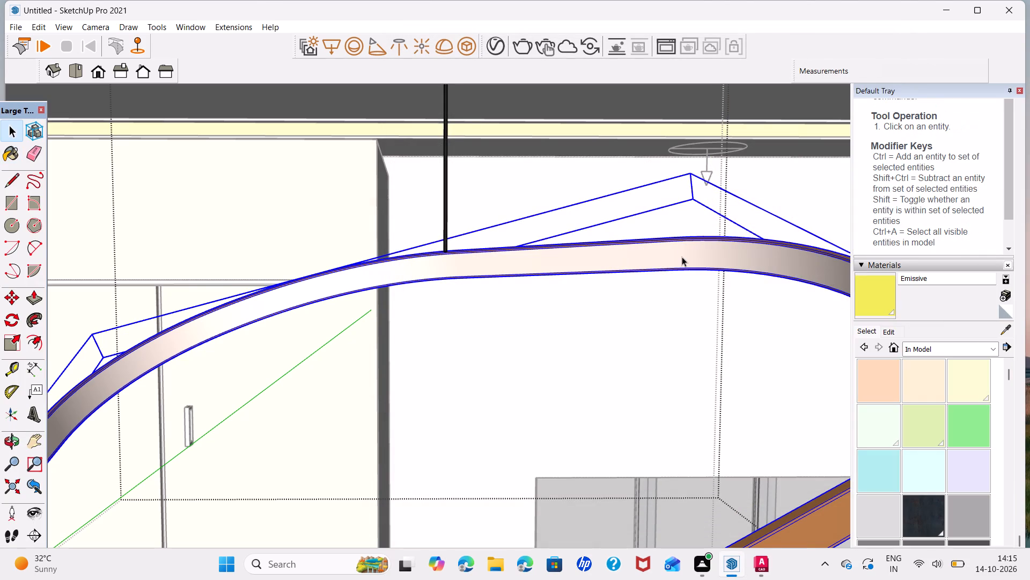
triple_click(682, 257)
click(682, 257)
click(682, 257)
click(682, 257)
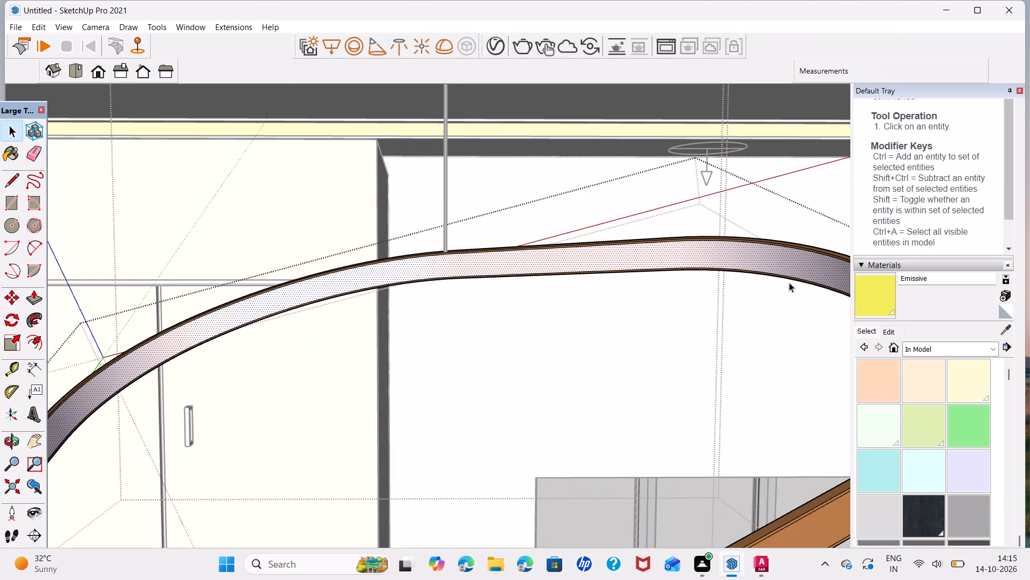
click(878, 298)
click(779, 268)
scroll(453, 319, down, 6)
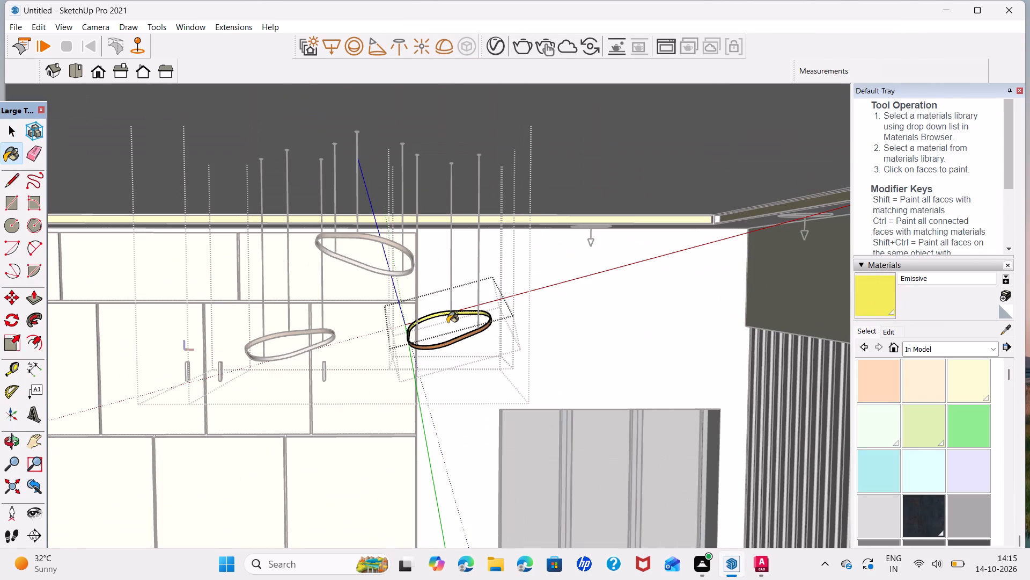
Open the lower pendant ring in front of the wardrobe and paint all its faces with the Emissive material.
scroll(315, 350, up, 10)
key(space)
double_click(314, 337)
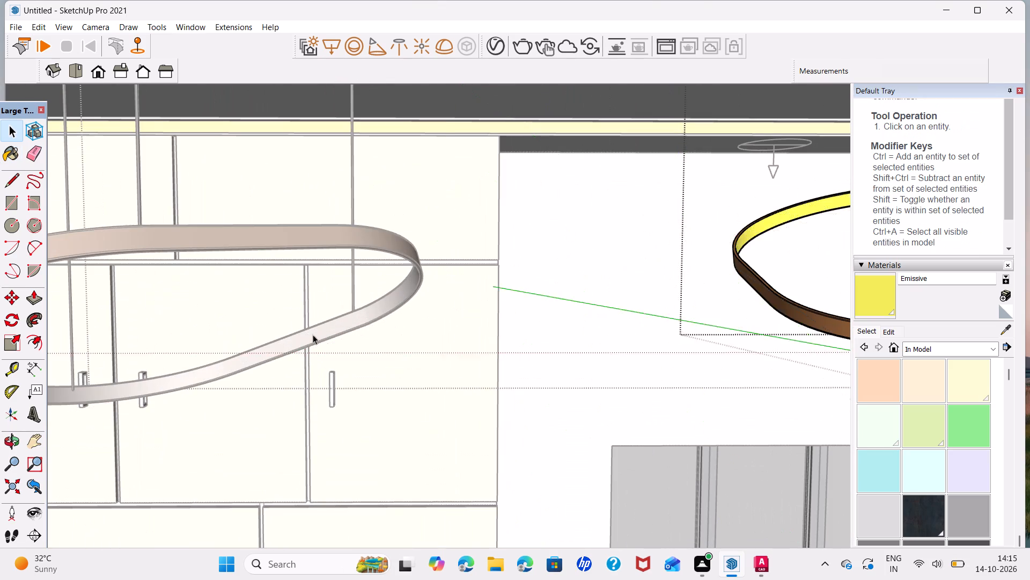
triple_click(313, 334)
click(315, 332)
double_click(315, 332)
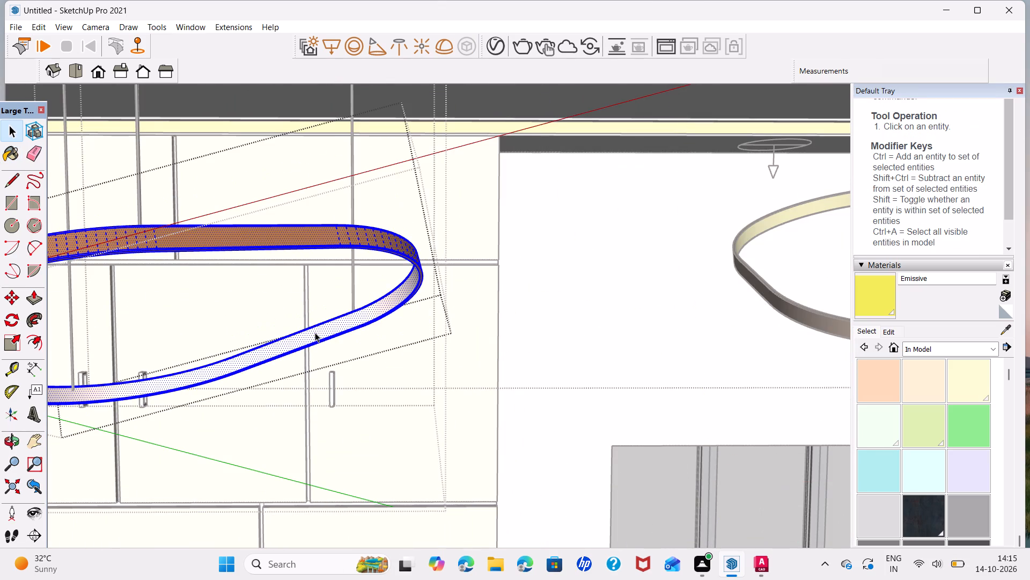
click(879, 296)
click(225, 367)
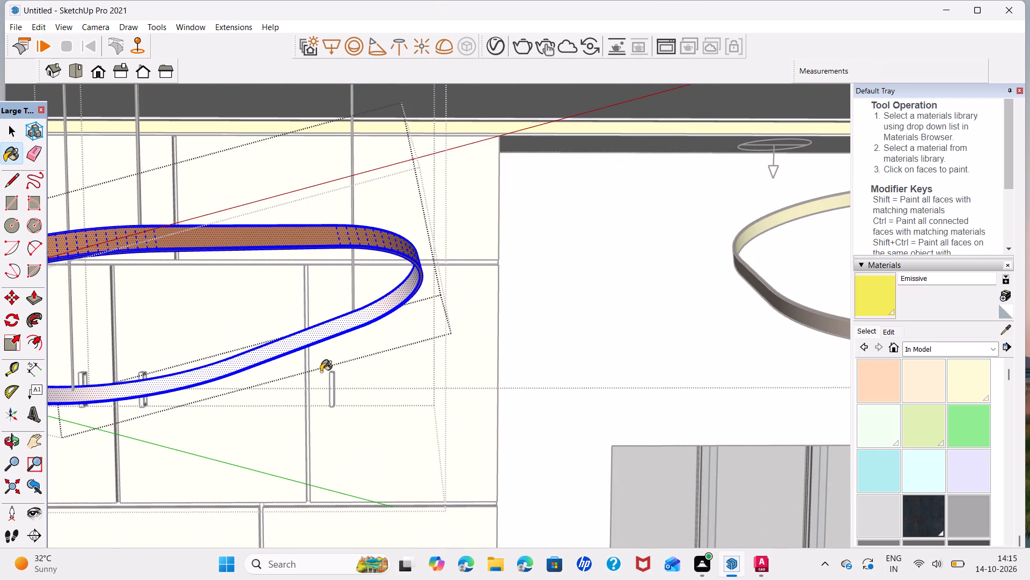
key(space)
Paint the wide band face of the uppermost pendant ring with the Emissive material and close the pendant light's groups.
scroll(329, 350, down, 6)
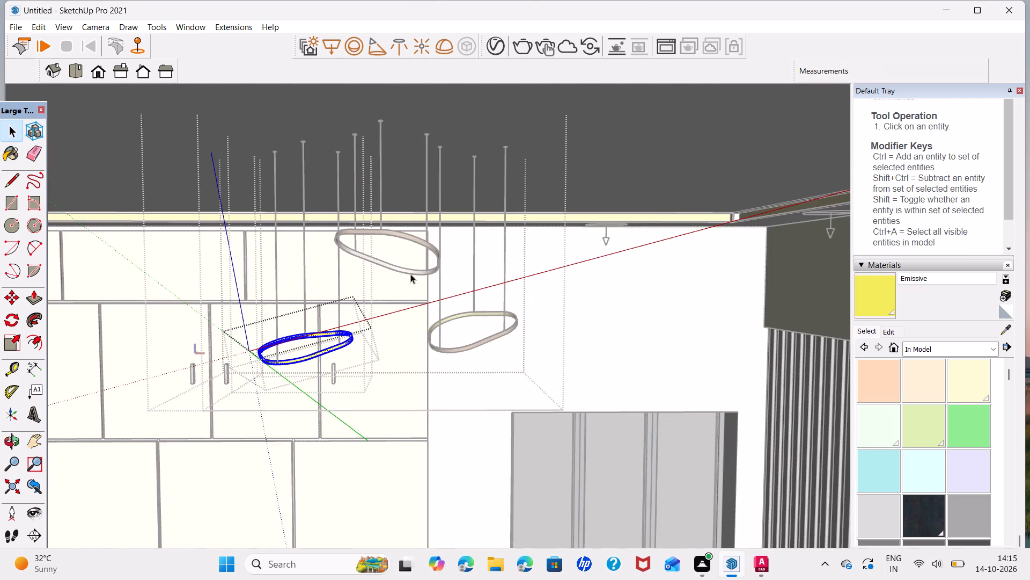
scroll(410, 273, up, 9)
triple_click(435, 378)
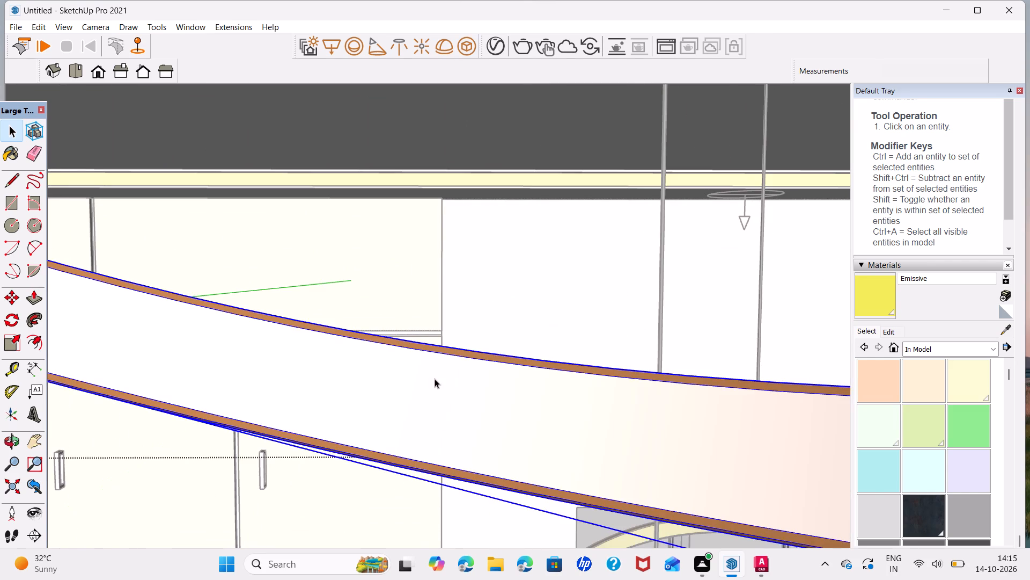
double_click(438, 389)
double_click(442, 397)
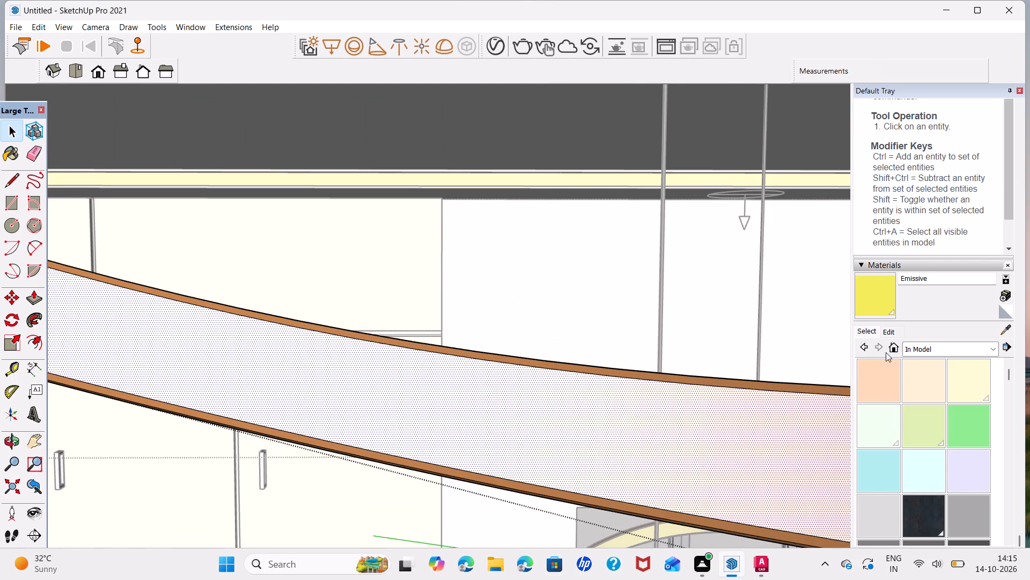
click(865, 306)
click(705, 514)
scroll(445, 430, down, 7)
key(space)
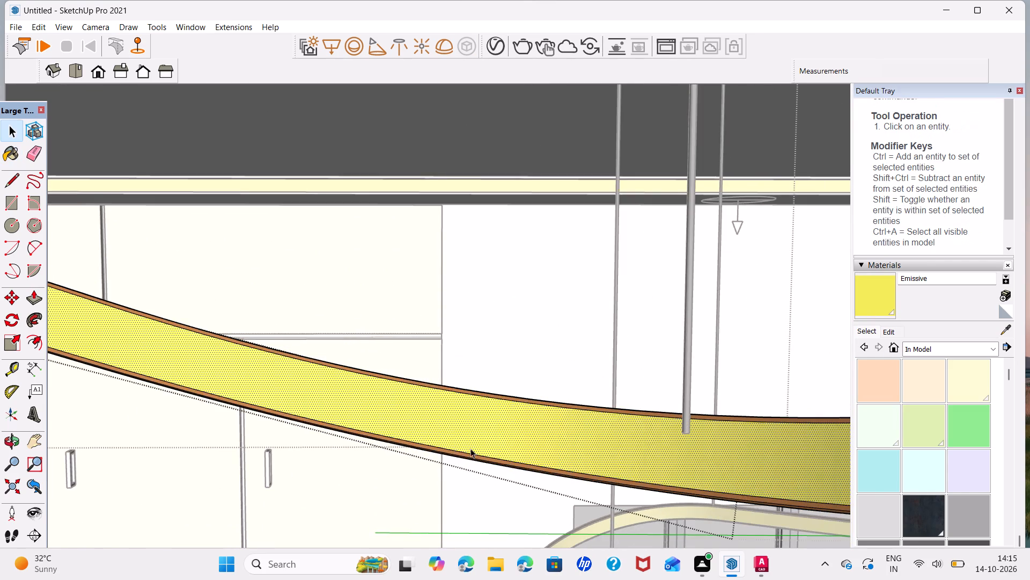
scroll(470, 448, down, 15)
scroll(511, 480, down, 6)
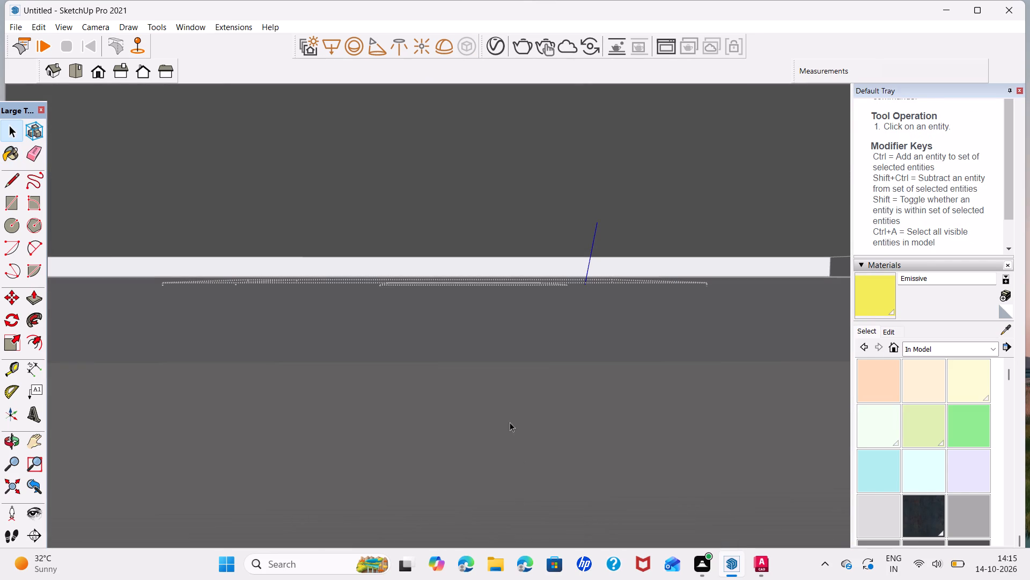
scroll(405, 408, down, 5)
click(5, 485)
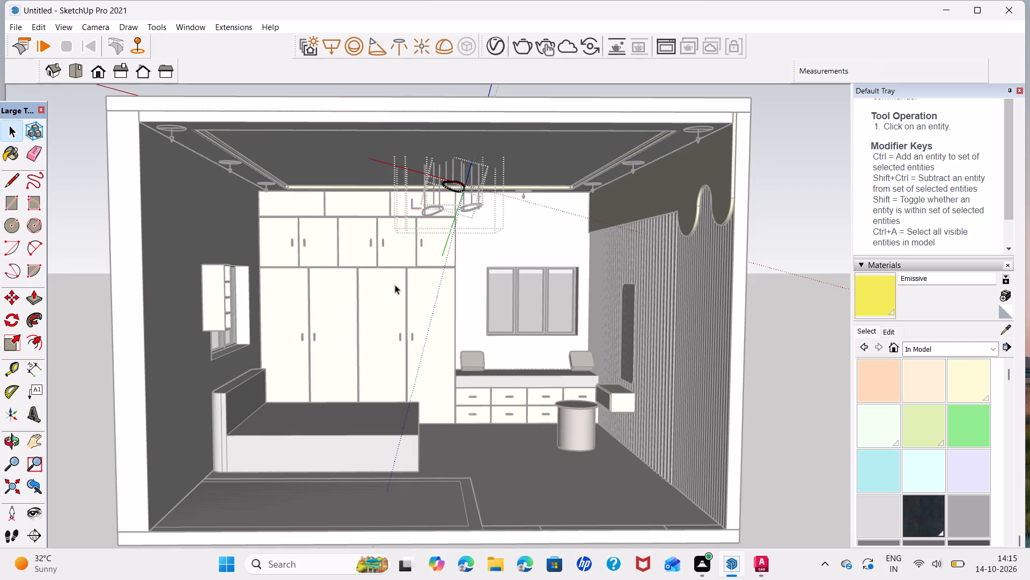
click(821, 407)
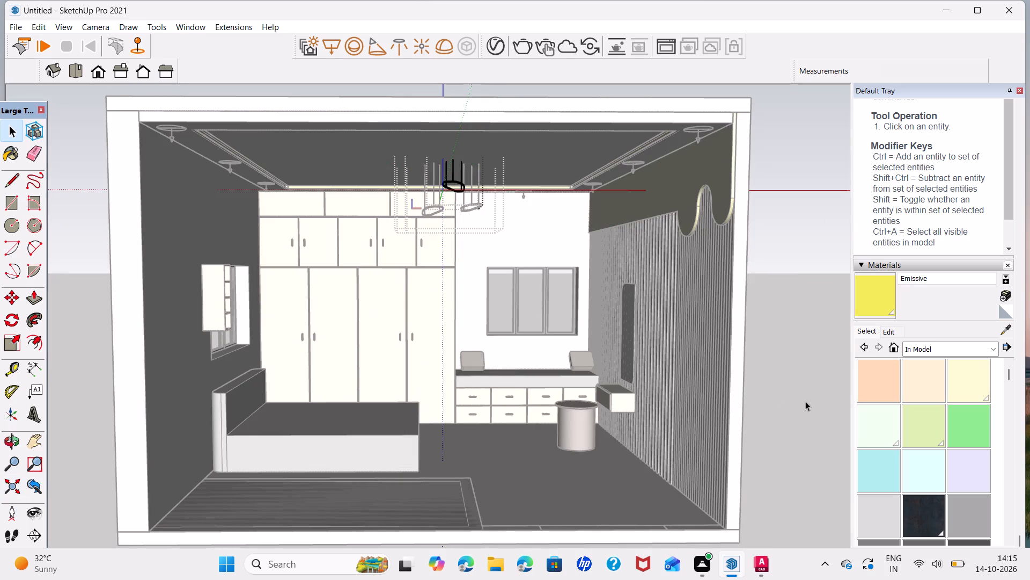
click(805, 401)
click(779, 394)
click(779, 394)
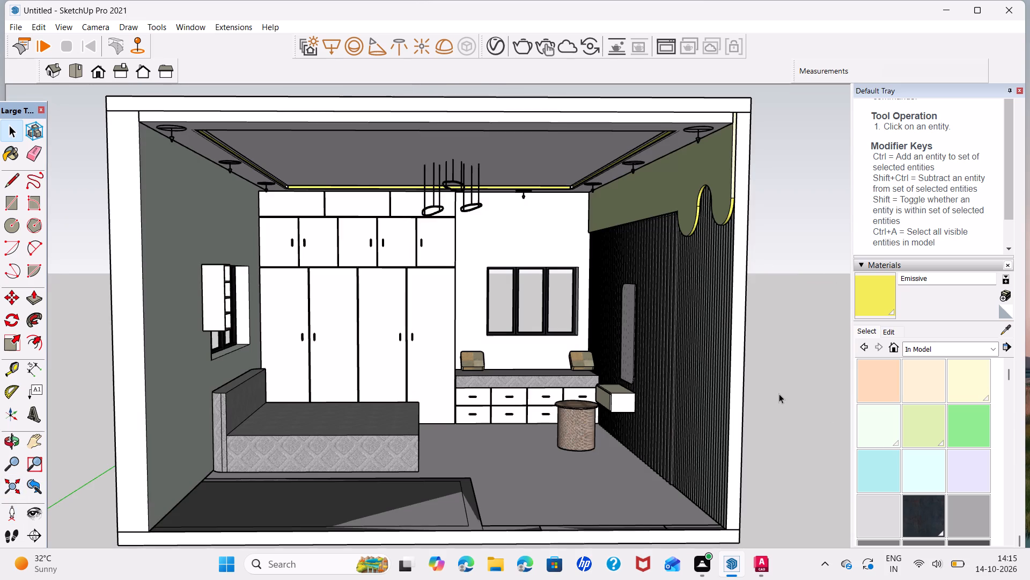
click(779, 394)
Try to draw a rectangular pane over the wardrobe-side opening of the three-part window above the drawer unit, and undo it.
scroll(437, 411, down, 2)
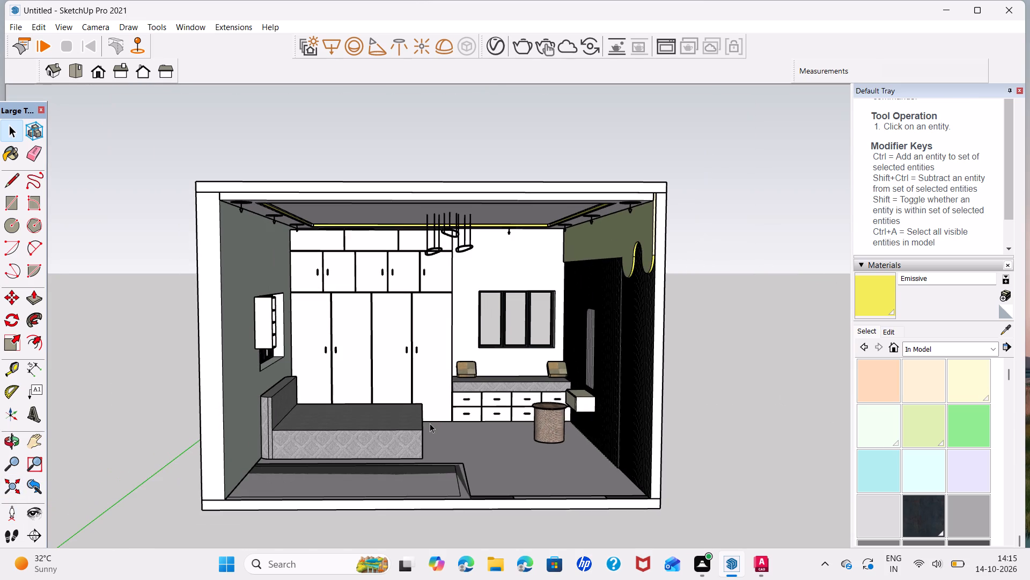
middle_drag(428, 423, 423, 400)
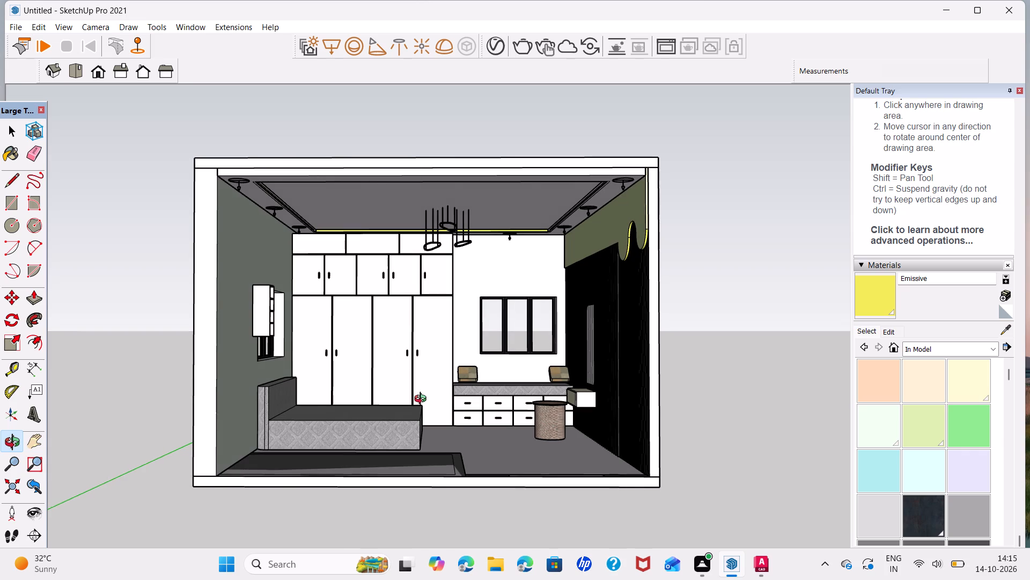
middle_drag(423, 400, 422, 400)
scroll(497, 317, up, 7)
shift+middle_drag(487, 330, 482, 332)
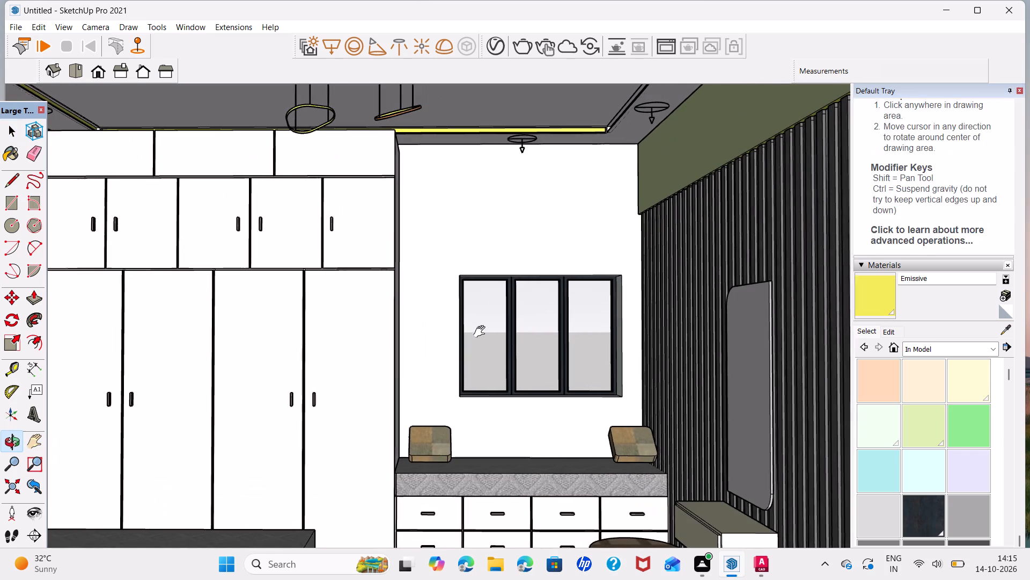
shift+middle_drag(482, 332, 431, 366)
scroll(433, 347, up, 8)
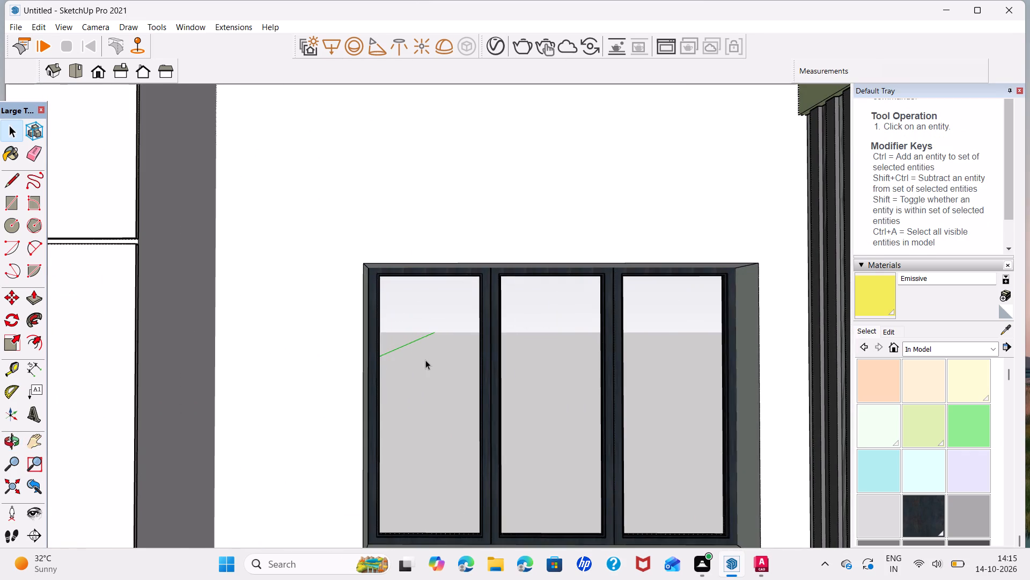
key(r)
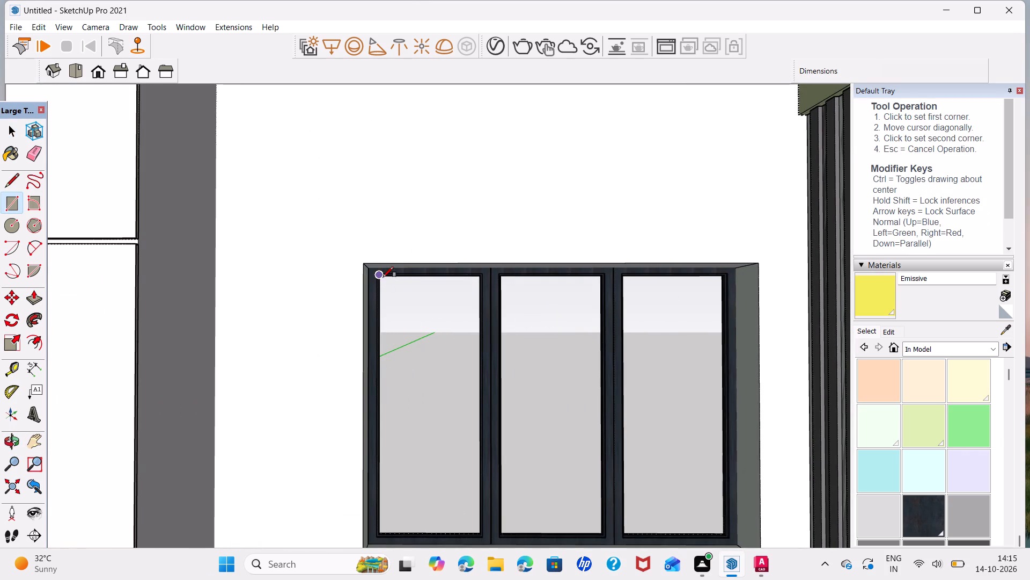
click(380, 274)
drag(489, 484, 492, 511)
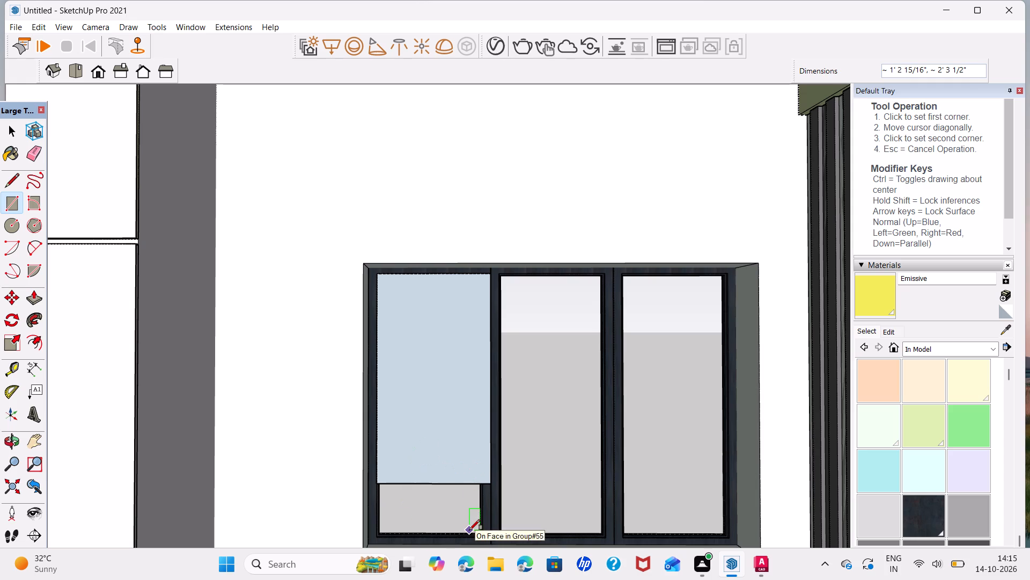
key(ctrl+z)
Draw a rectangular pane about 1' 1 5/8" by 2' 10 5/16" filling the window opening nearest the wardrobe.
scroll(374, 276, up, 6)
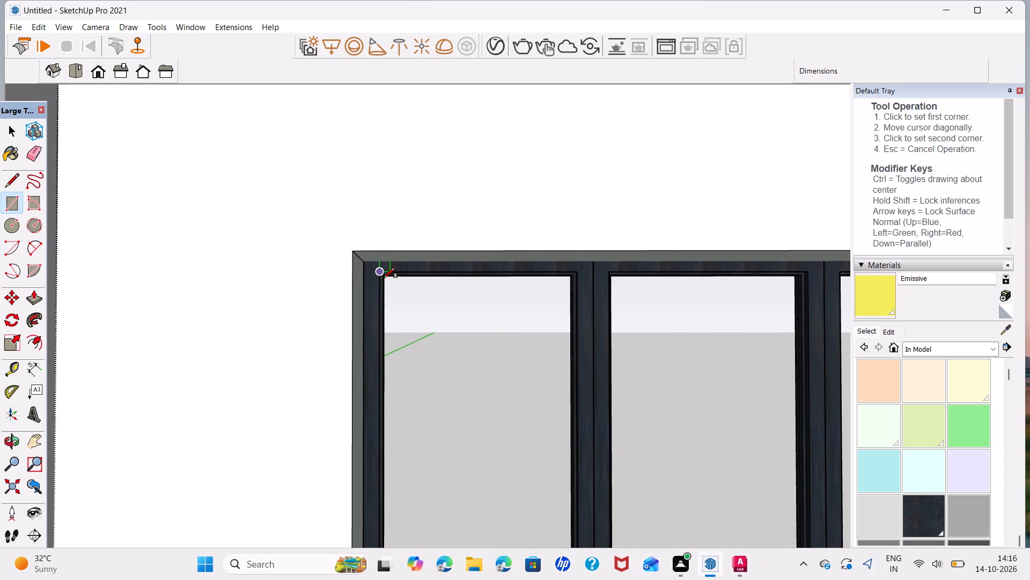
click(387, 278)
scroll(533, 456, down, 7)
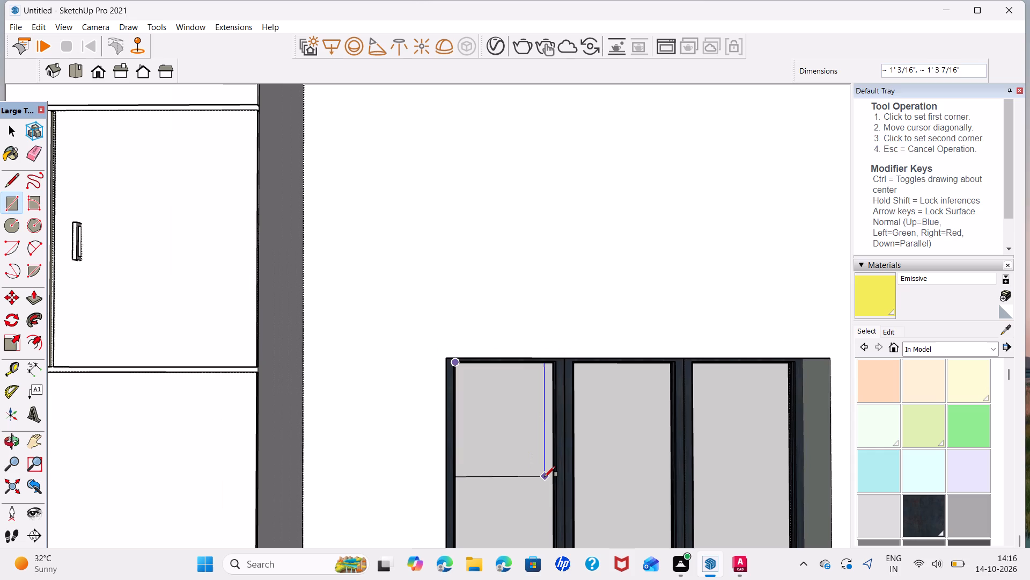
middle_drag(545, 477, 511, 367)
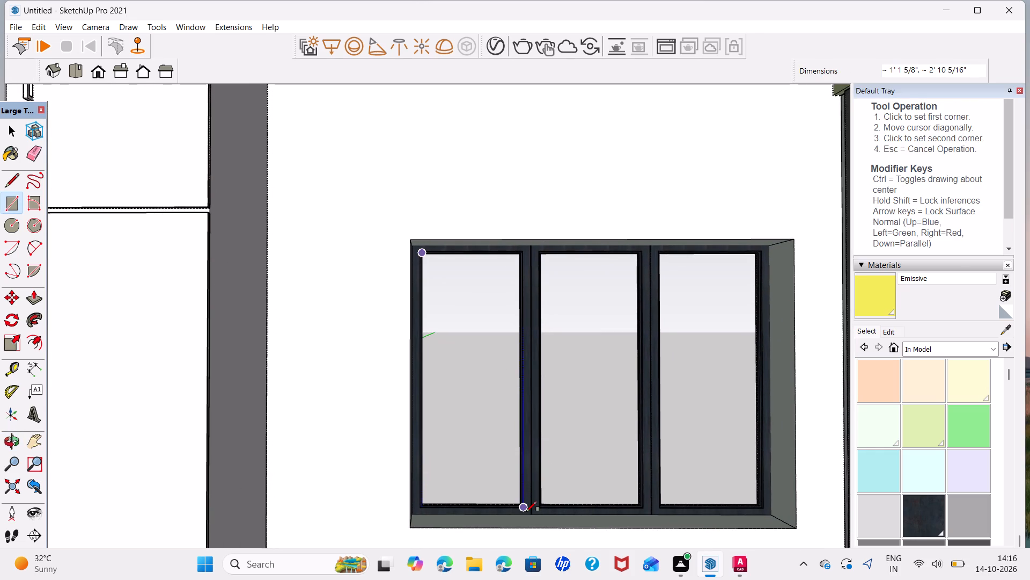
scroll(523, 502, up, 7)
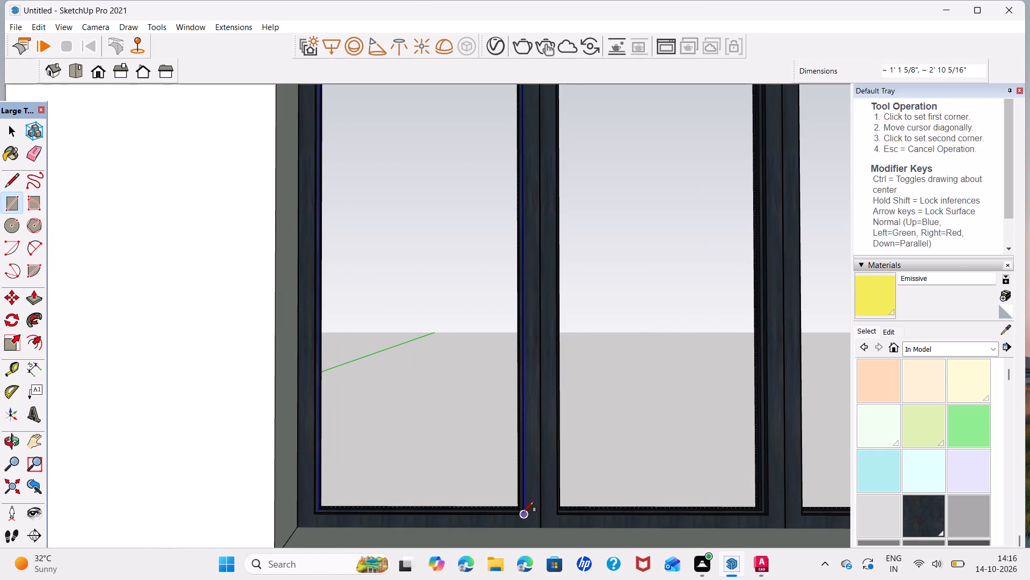
click(517, 507)
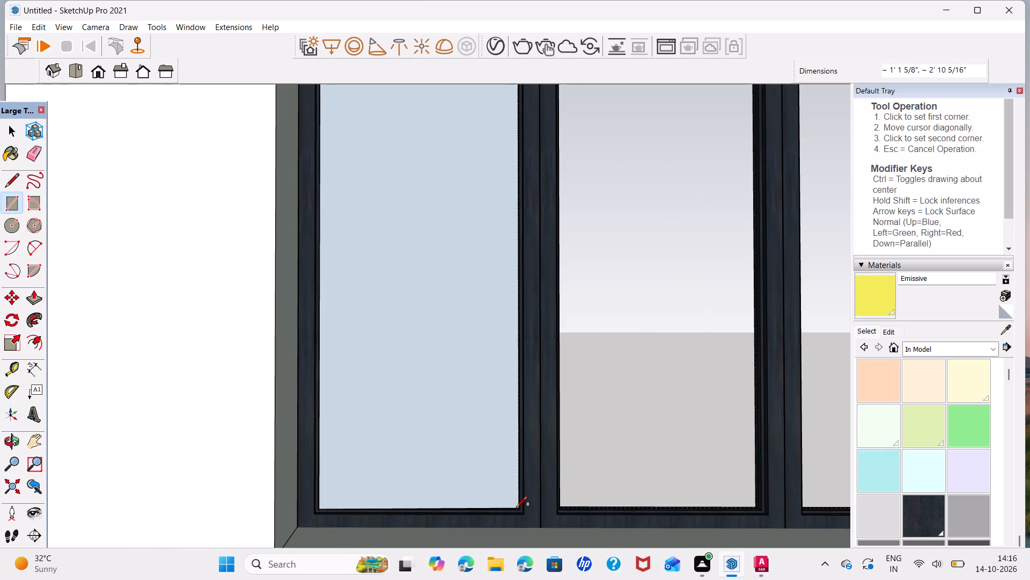
Draw a rectangular pane about 1' 1 5/8" by 2' 10 1/8" filling the window's middle opening.
scroll(568, 399, down, 1)
middle_drag(565, 384, 495, 433)
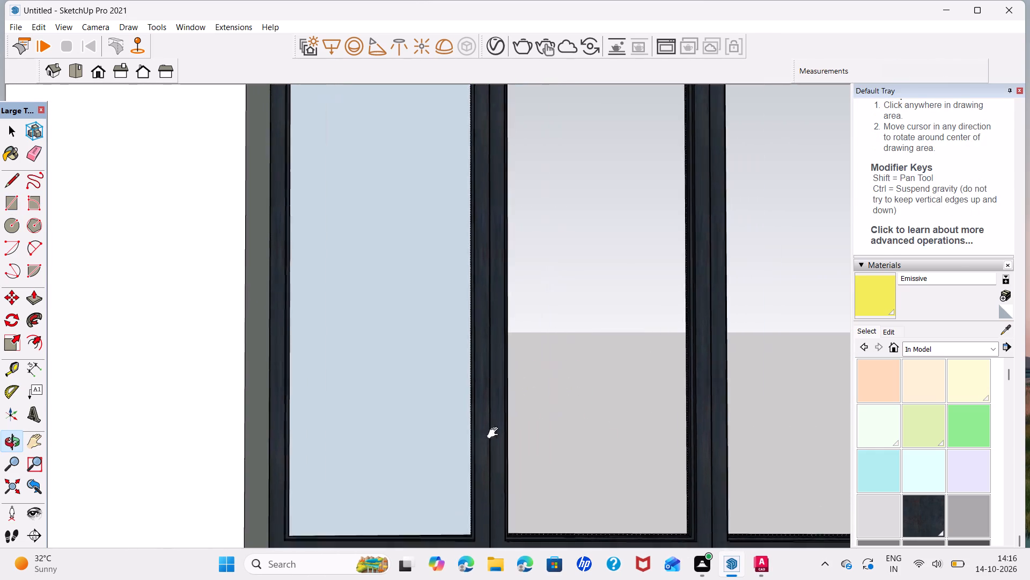
middle_drag(495, 433, 369, 536)
scroll(362, 194, up, 5)
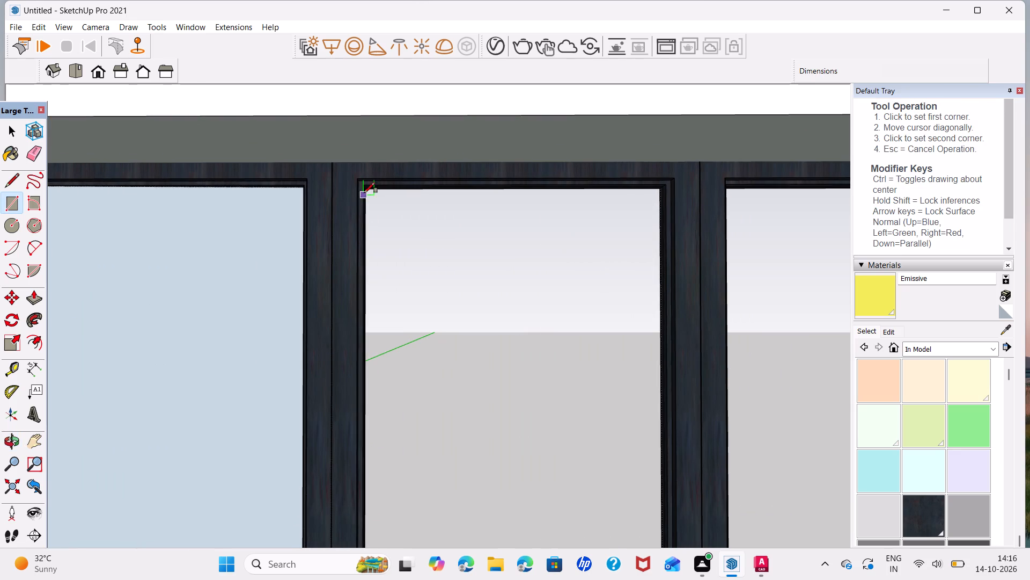
click(368, 185)
scroll(663, 446, down, 6)
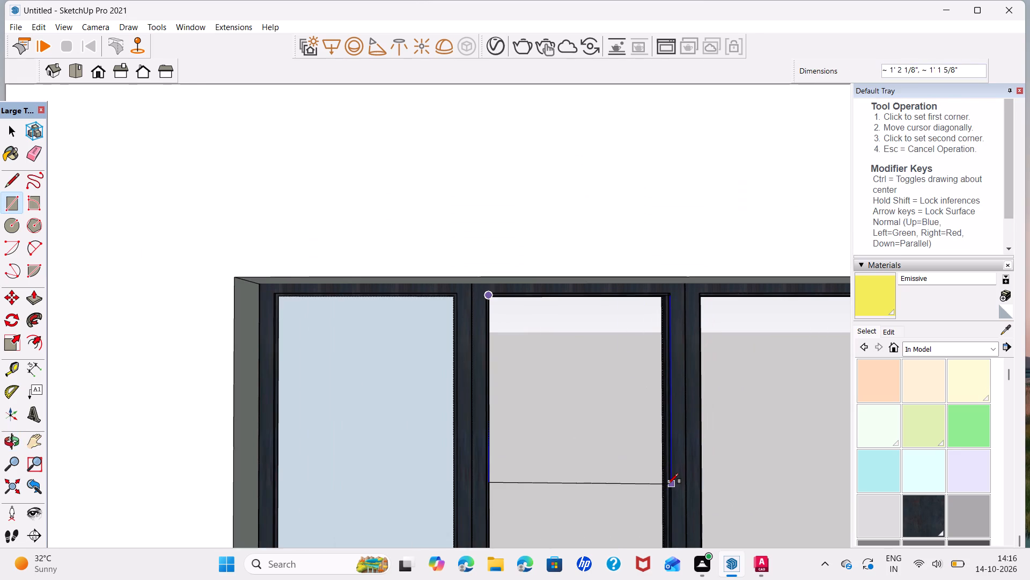
shift+middle_drag(668, 484, 609, 314)
scroll(601, 469, down, 5)
middle_drag(607, 490, 566, 393)
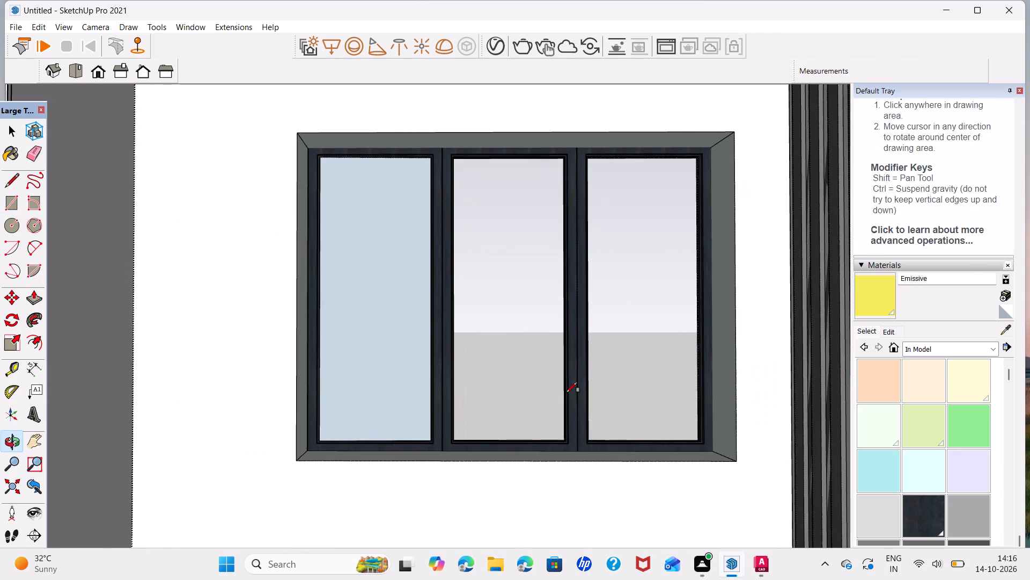
scroll(570, 433, up, 6)
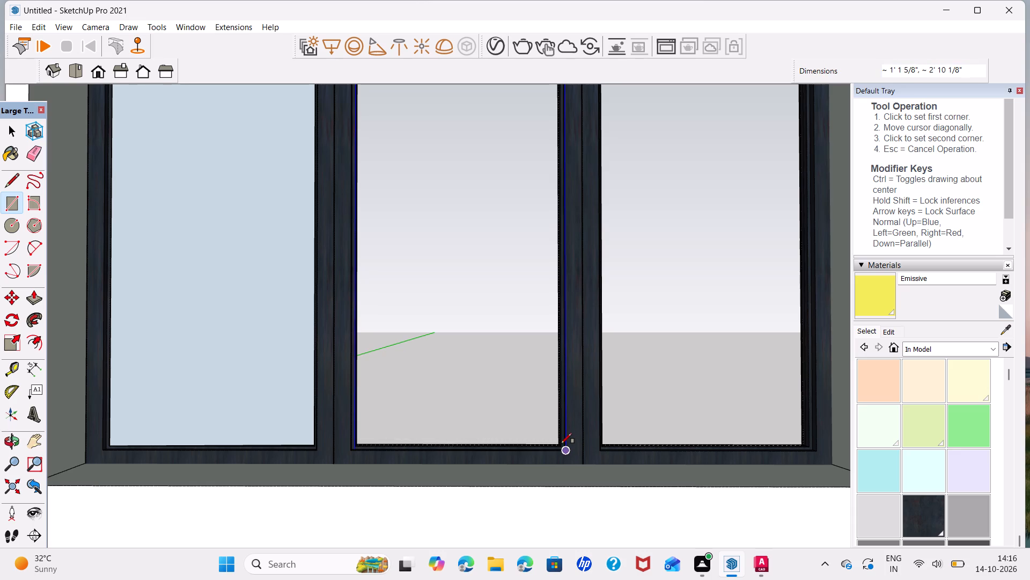
click(558, 442)
Draw a rectangular pane about 1' 1 7/16" by 2' 10 1/8" filling the window opening nearest the fluted wall.
scroll(492, 410, down, 4)
middle_drag(510, 386, 339, 438)
scroll(411, 474, up, 5)
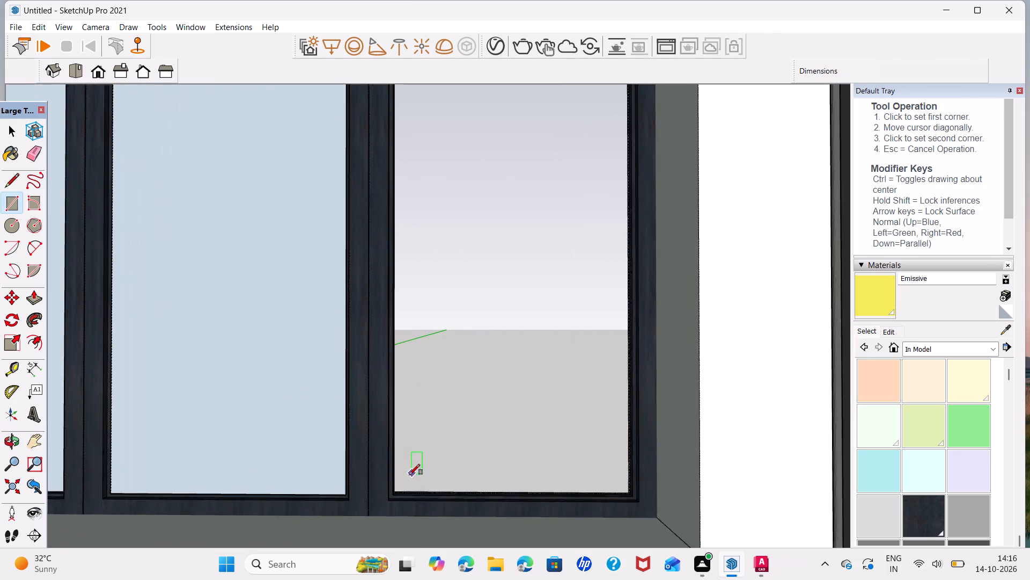
scroll(409, 475, up, 1)
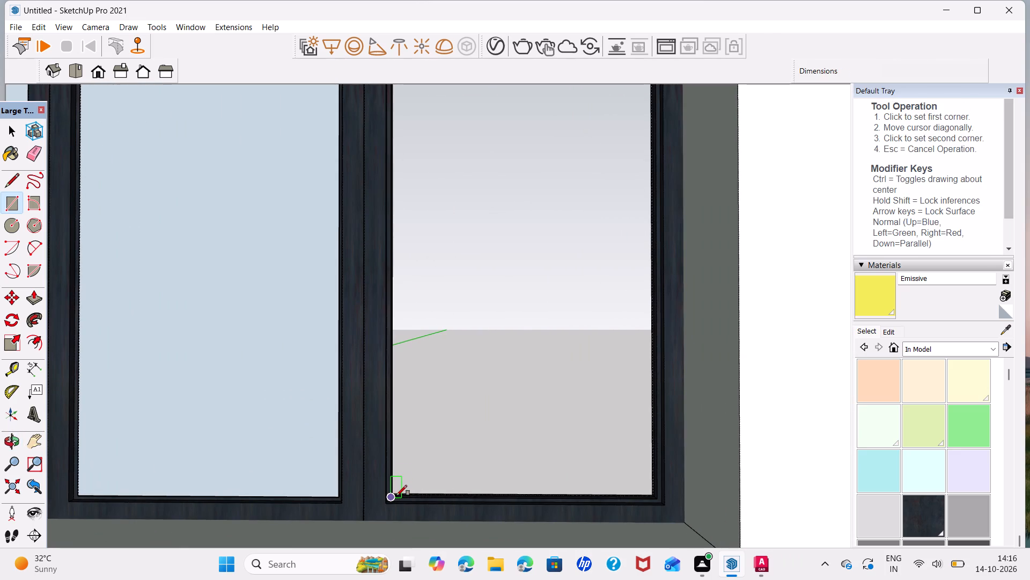
click(396, 496)
scroll(529, 337, down, 5)
middle_drag(536, 331, 496, 493)
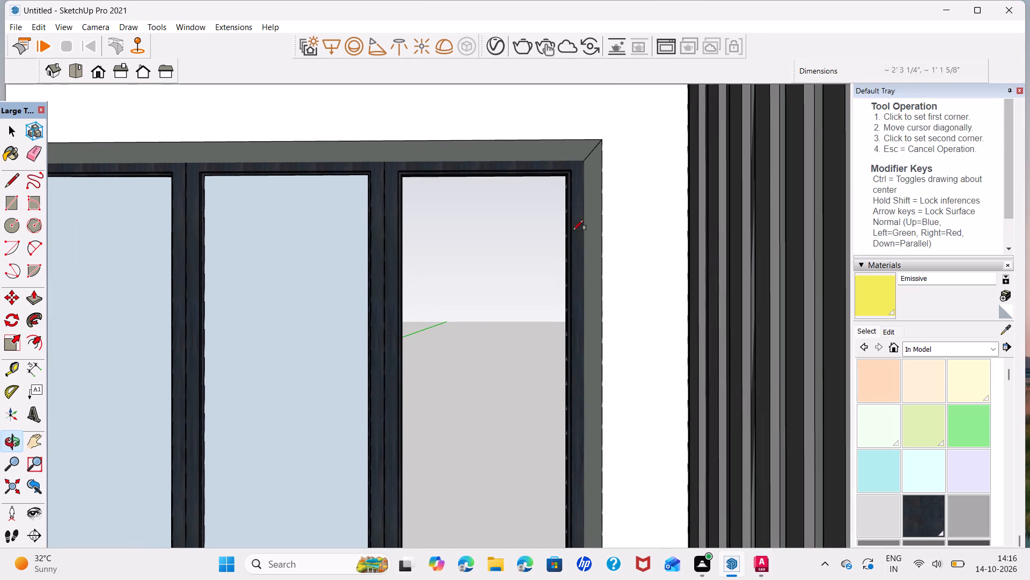
scroll(569, 179, up, 1)
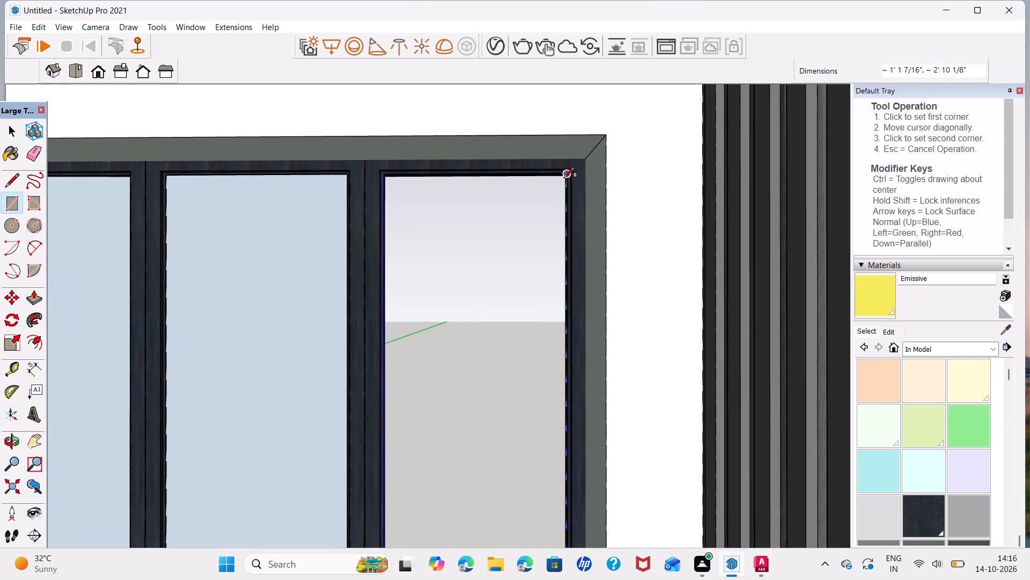
scroll(564, 178, up, 5)
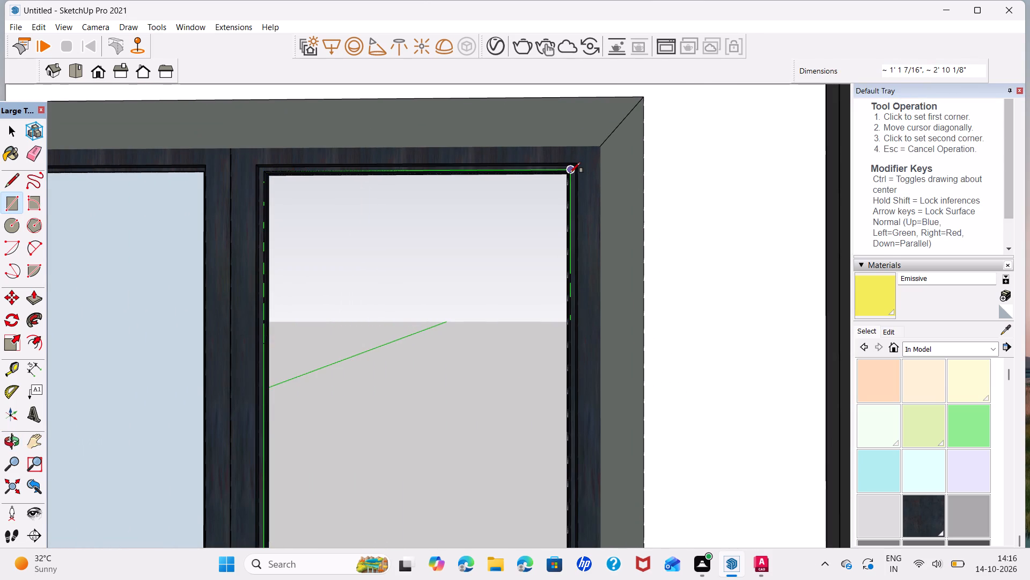
click(570, 173)
key(space)
Reverse the faces of the middle pane and the pane nearest the wardrobe.
scroll(463, 277, down, 2)
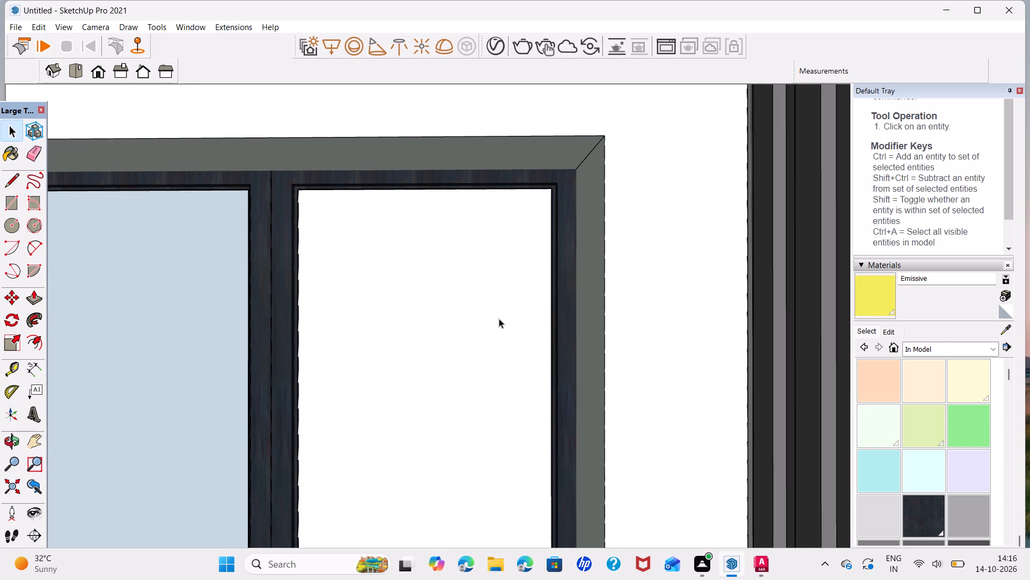
right_click(161, 399)
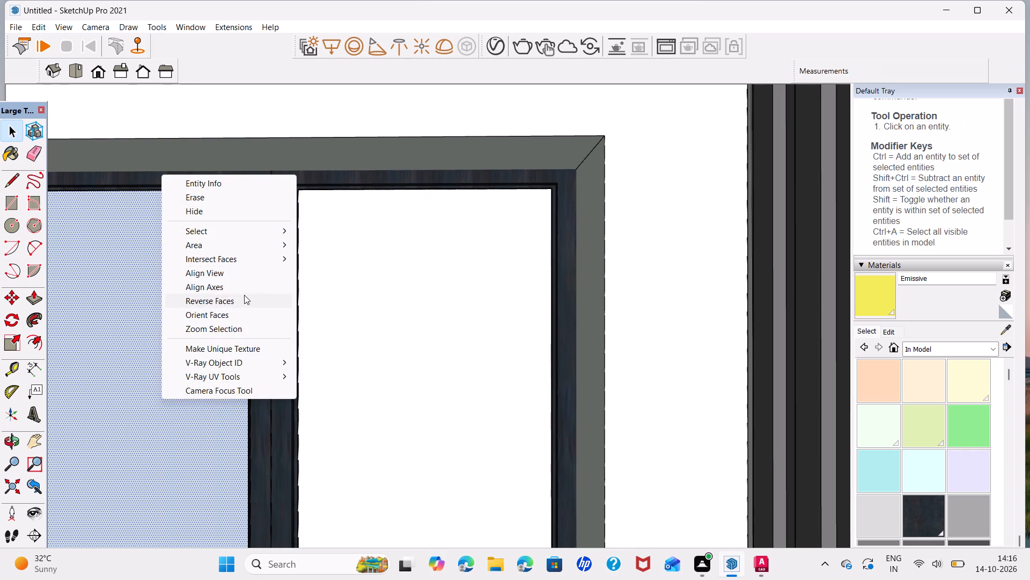
click(244, 294)
scroll(317, 266, down, 6)
middle_drag(229, 354, 306, 357)
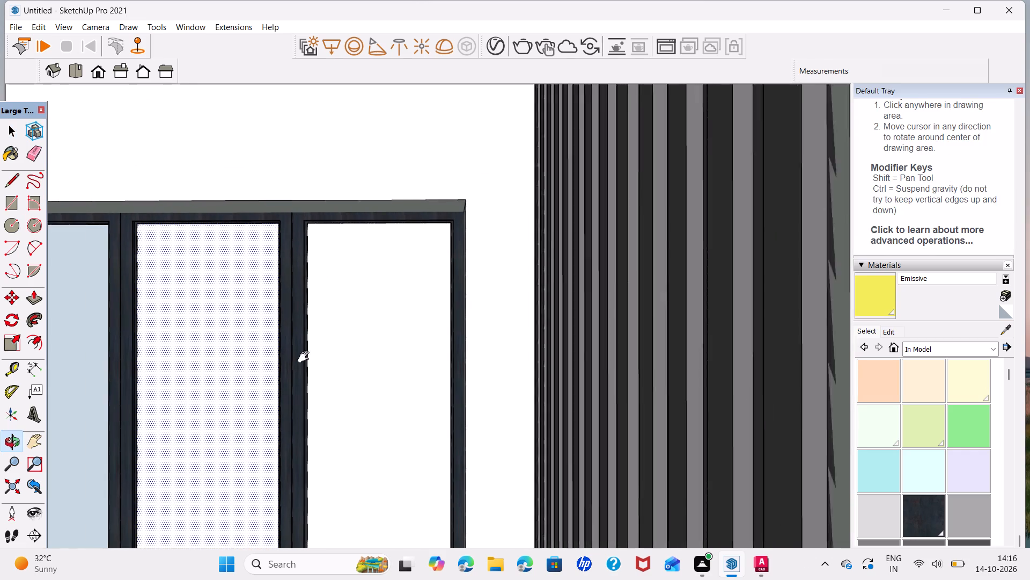
middle_drag(306, 357, 513, 320)
right_click(357, 366)
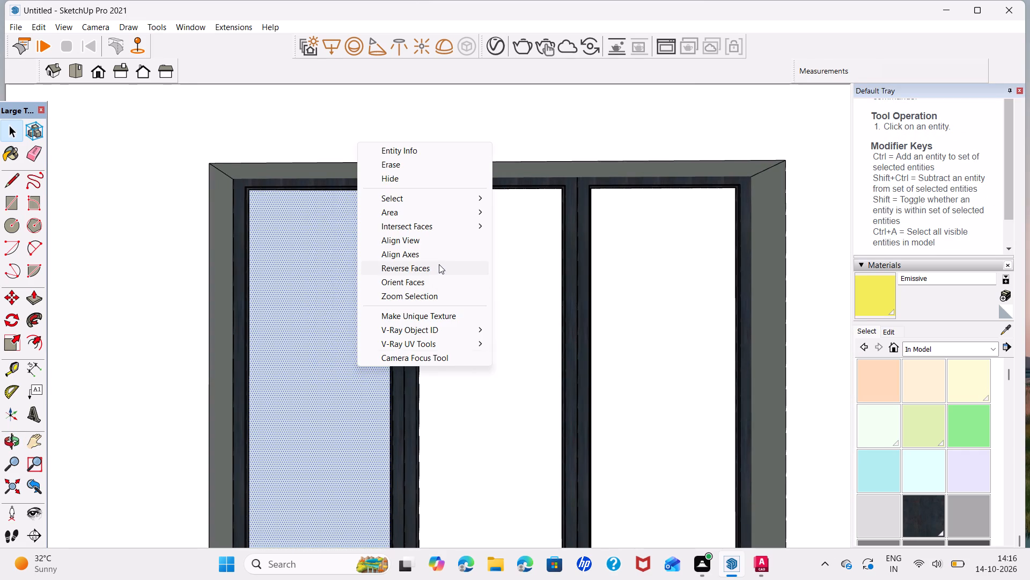
click(440, 266)
Paint all three window panes with Translucent Glass Sky Reflection from the Glass and Mirrors materials.
click(989, 348)
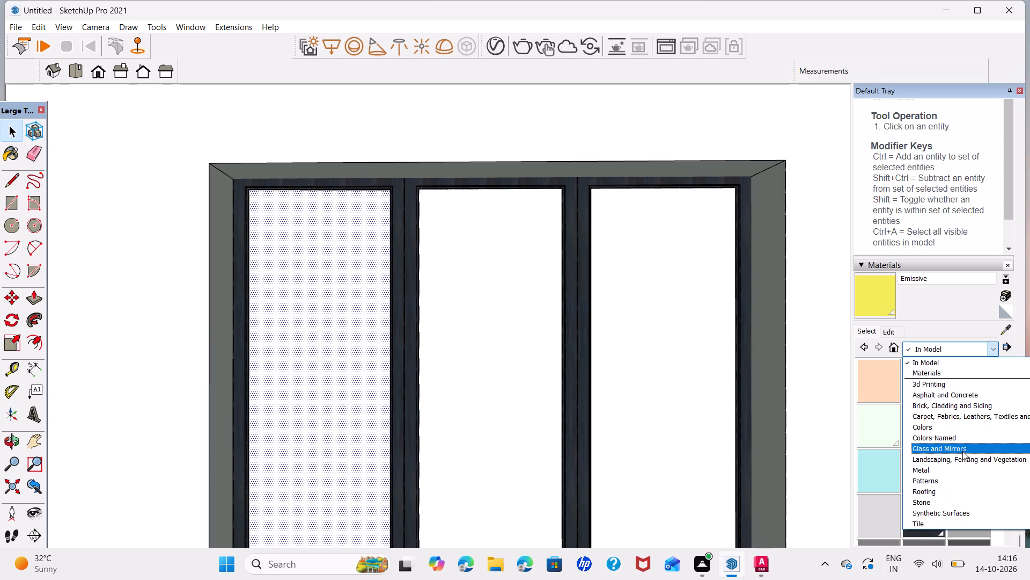
click(962, 451)
click(882, 520)
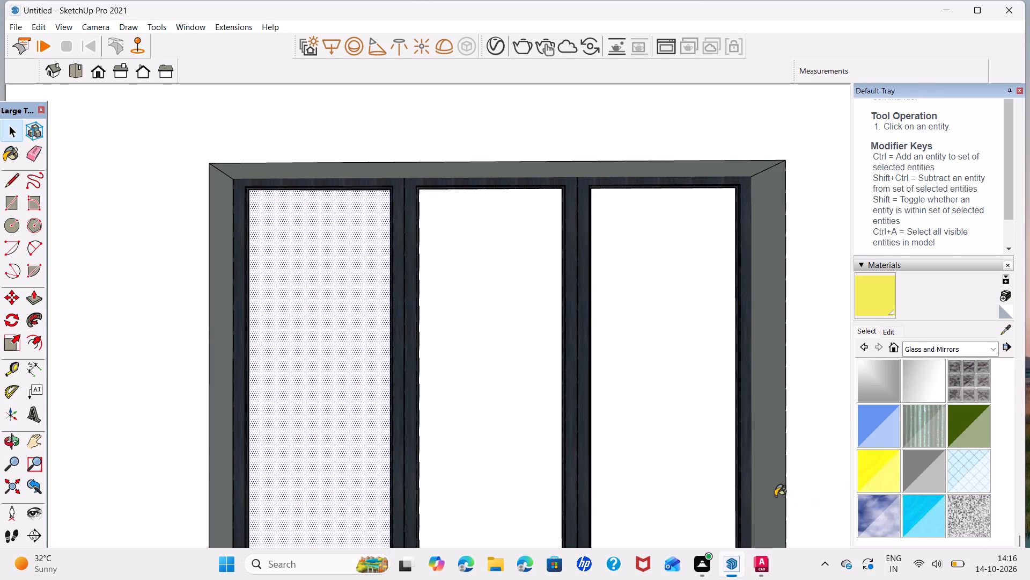
click(683, 458)
click(540, 443)
click(372, 440)
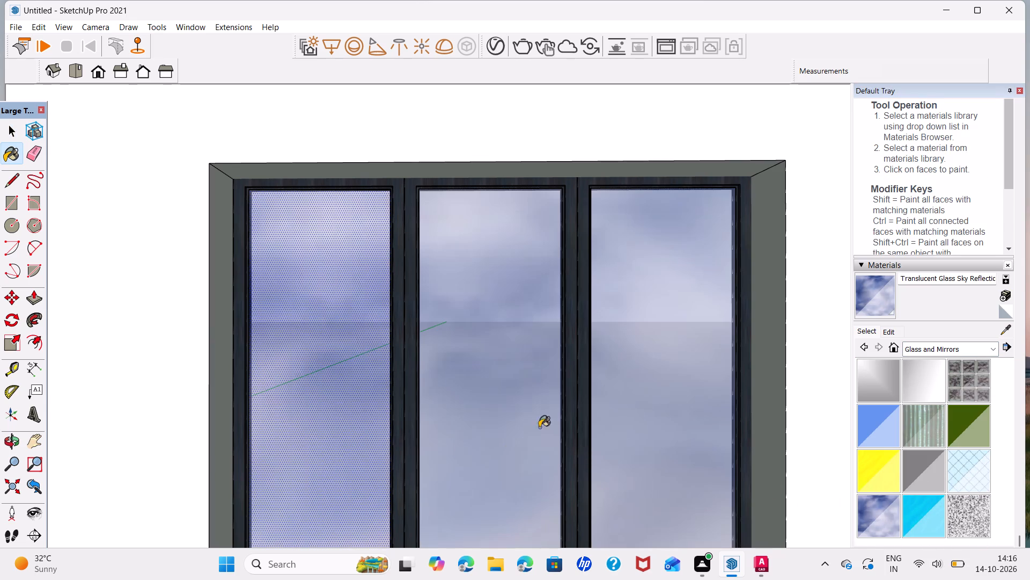
key(space)
Draw a rectangular pane about 1' 5 13/16" by 2' 10 1/8" in the window above the bed, filling the opening nearest the wall shelf.
scroll(559, 419, down, 9)
scroll(601, 473, down, 6)
middle_drag(618, 481, 419, 508)
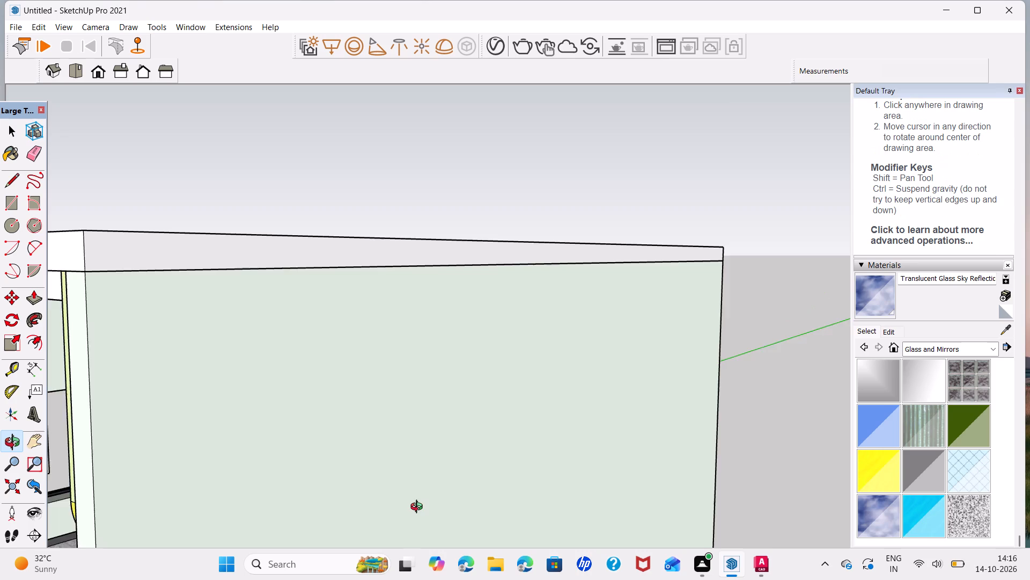
middle_drag(419, 508, 503, 476)
scroll(273, 447, down, 2)
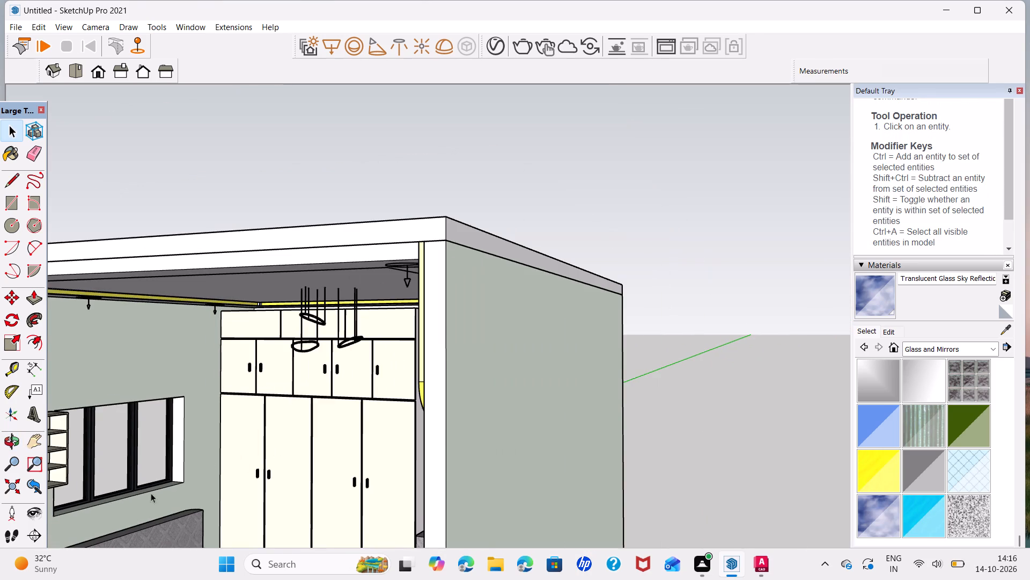
middle_drag(179, 455, 239, 353)
scroll(93, 416, up, 2)
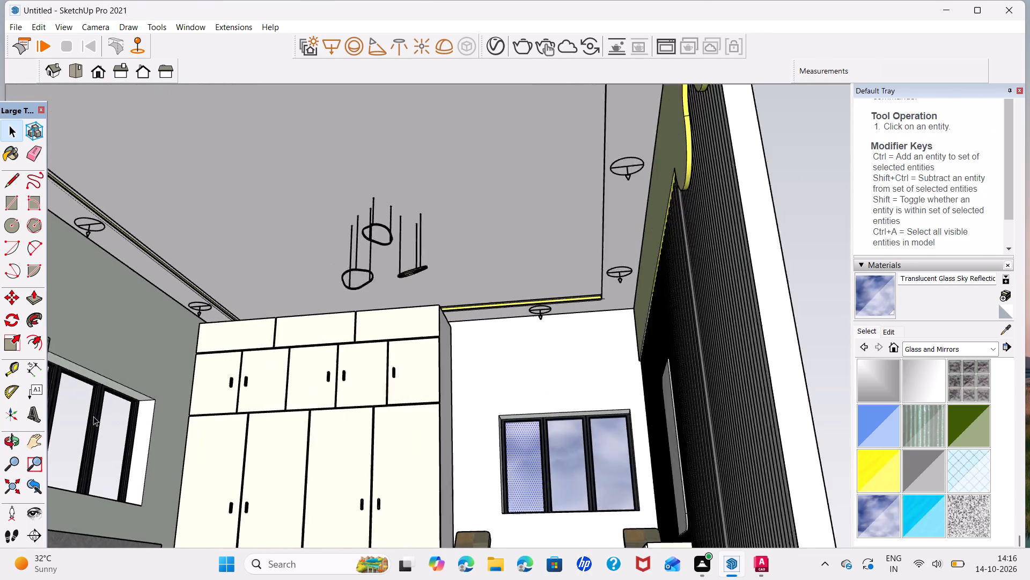
scroll(93, 416, up, 4)
middle_drag(114, 412, 473, 335)
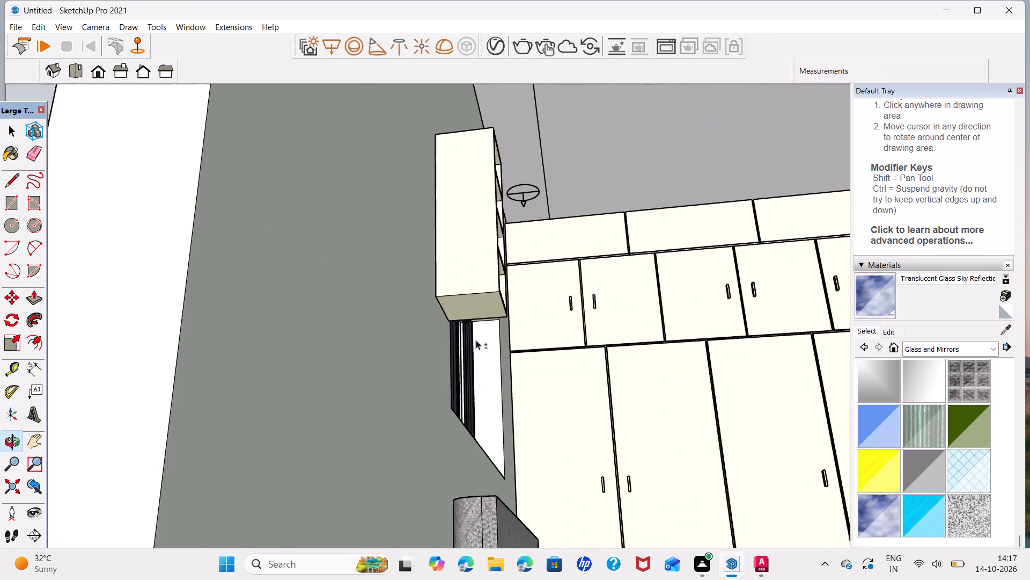
middle_drag(410, 390, 149, 509)
scroll(556, 317, down, 3)
middle_drag(556, 315, 548, 320)
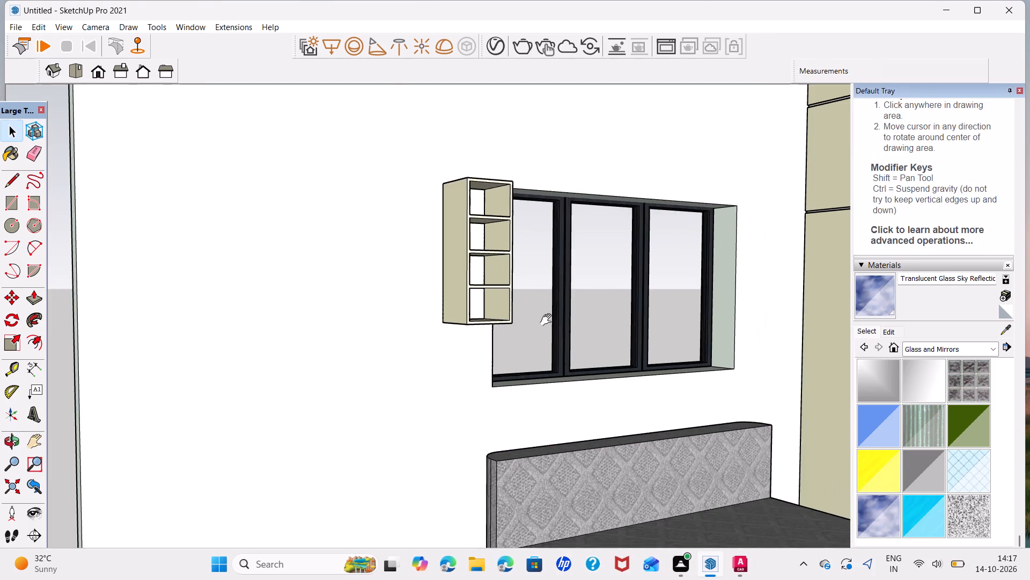
middle_drag(548, 320, 392, 408)
scroll(365, 412, up, 3)
middle_drag(412, 448, 327, 462)
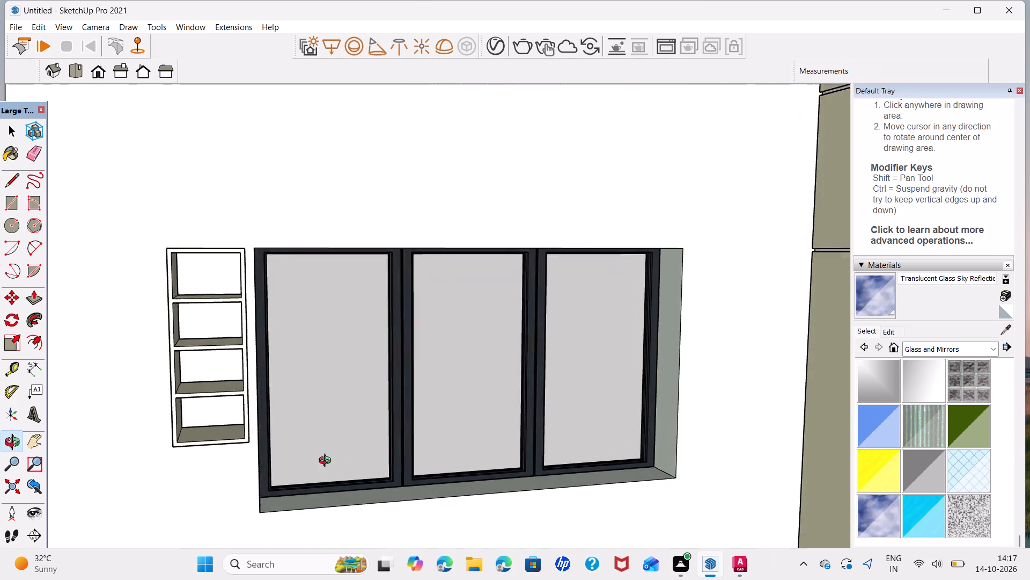
middle_drag(327, 462, 326, 460)
scroll(293, 408, up, 2)
scroll(356, 426, up, 2)
middle_drag(357, 435, 334, 442)
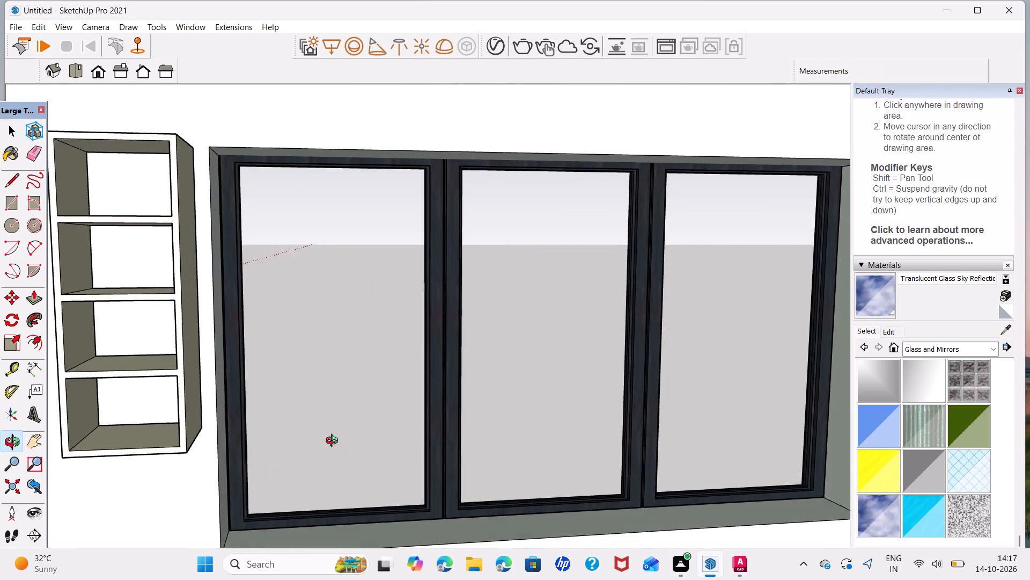
middle_drag(334, 442, 334, 442)
key(r)
scroll(250, 171, up, 2)
click(241, 163)
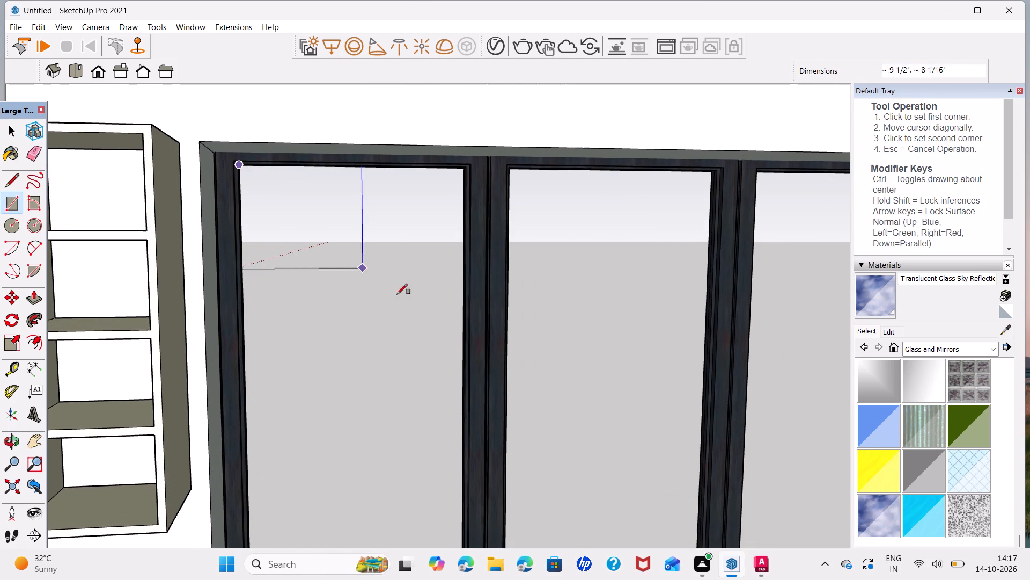
scroll(446, 401, down, 4)
middle_drag(447, 403, 444, 355)
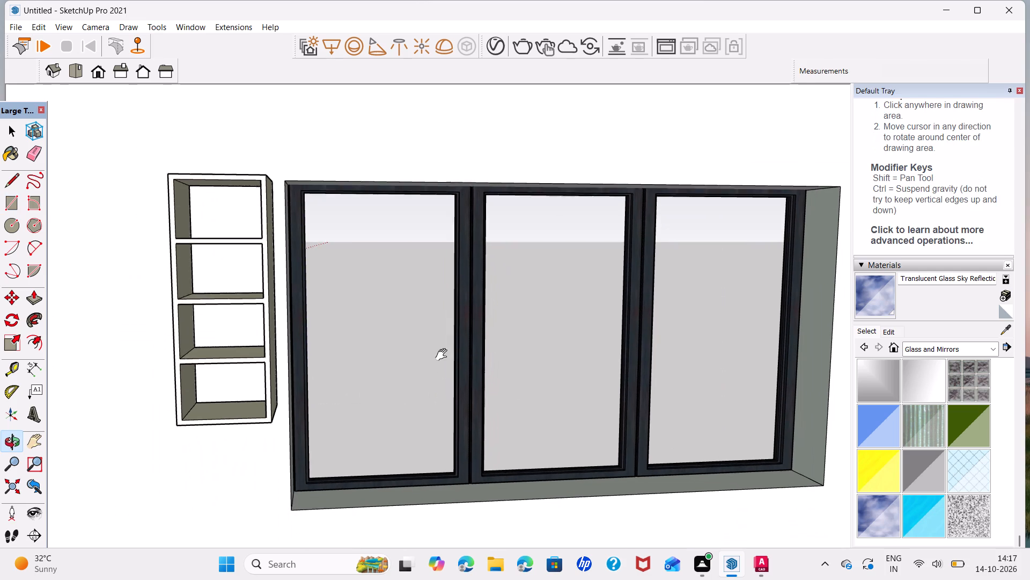
middle_drag(444, 355, 442, 344)
scroll(451, 452, up, 4)
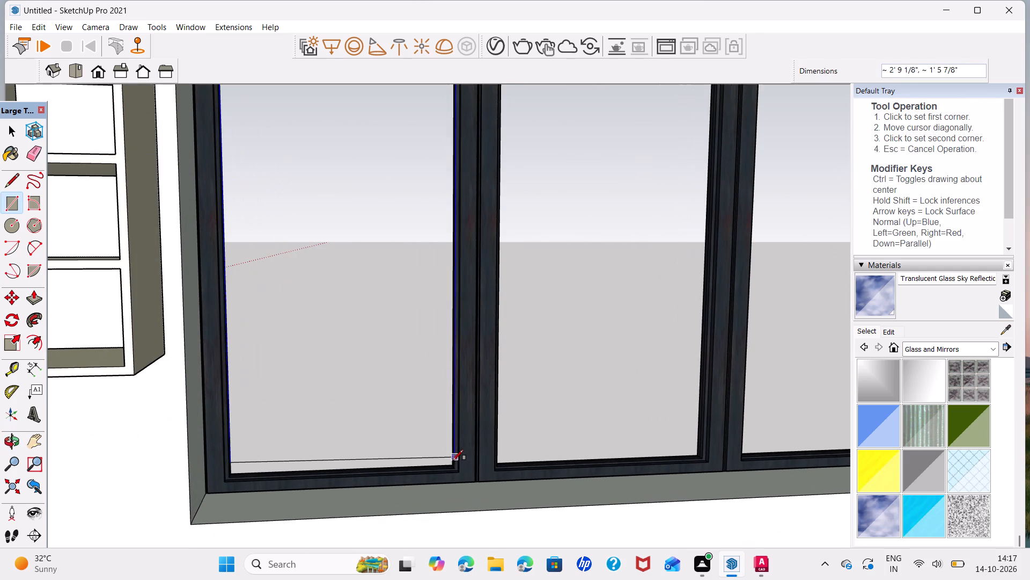
click(452, 465)
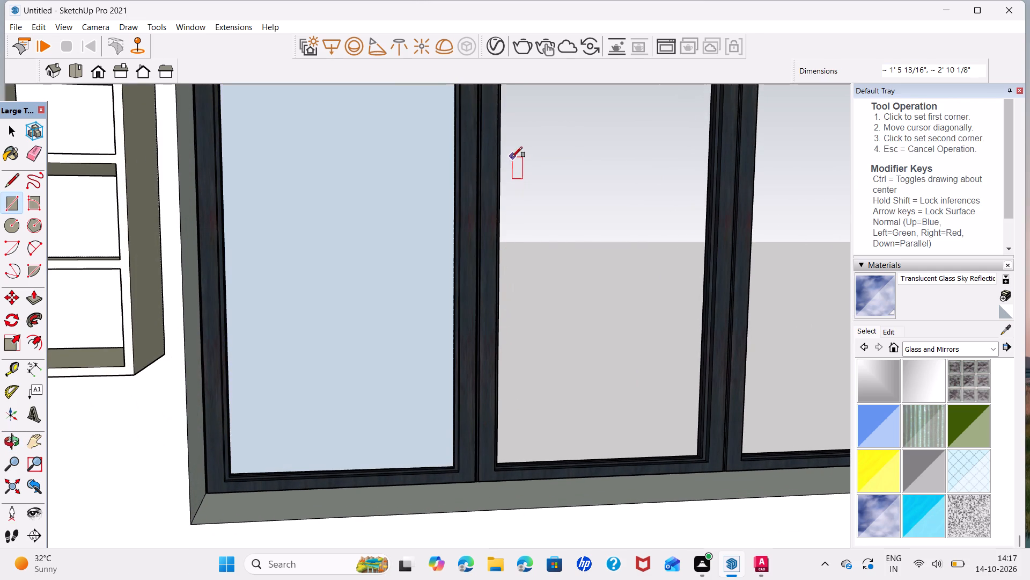
Draw a rectangular pane filling the middle opening of the window above the bed.
scroll(509, 165, down, 2)
middle_drag(506, 168, 409, 281)
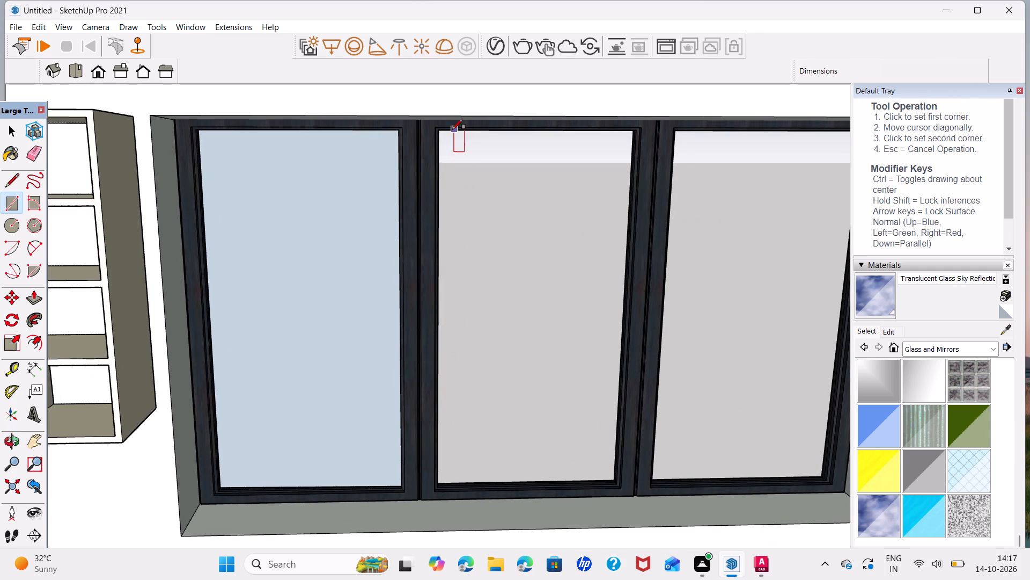
click(442, 130)
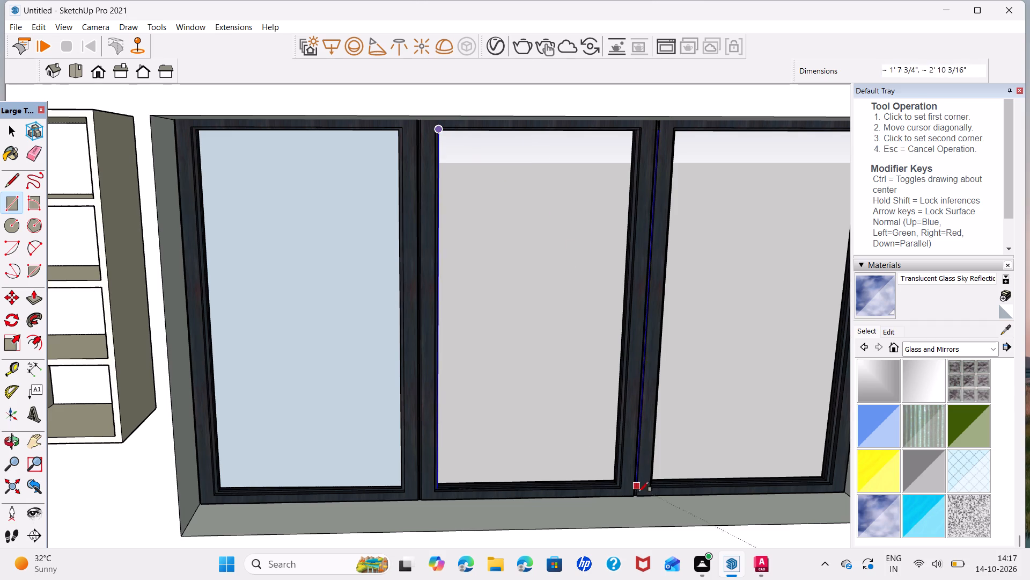
click(616, 481)
Draw a rectangular pane about 1' 5 13/16" by 2' 10 1/8" filling the same window's opening nearest the wardrobe.
scroll(629, 498, down, 2)
shift+middle_drag(669, 440, 499, 480)
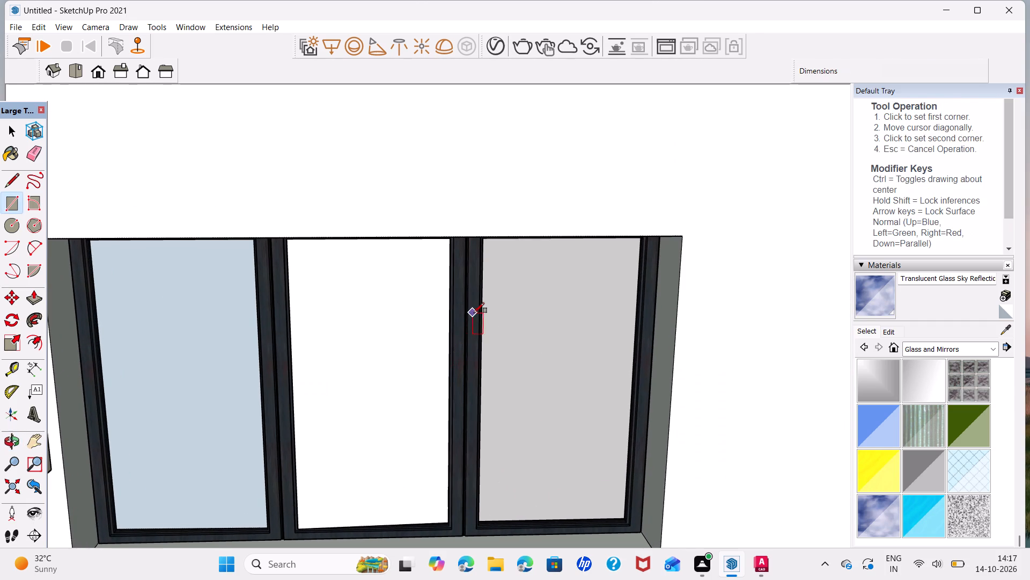
middle_drag(474, 313, 470, 280)
scroll(485, 239, up, 1)
click(485, 239)
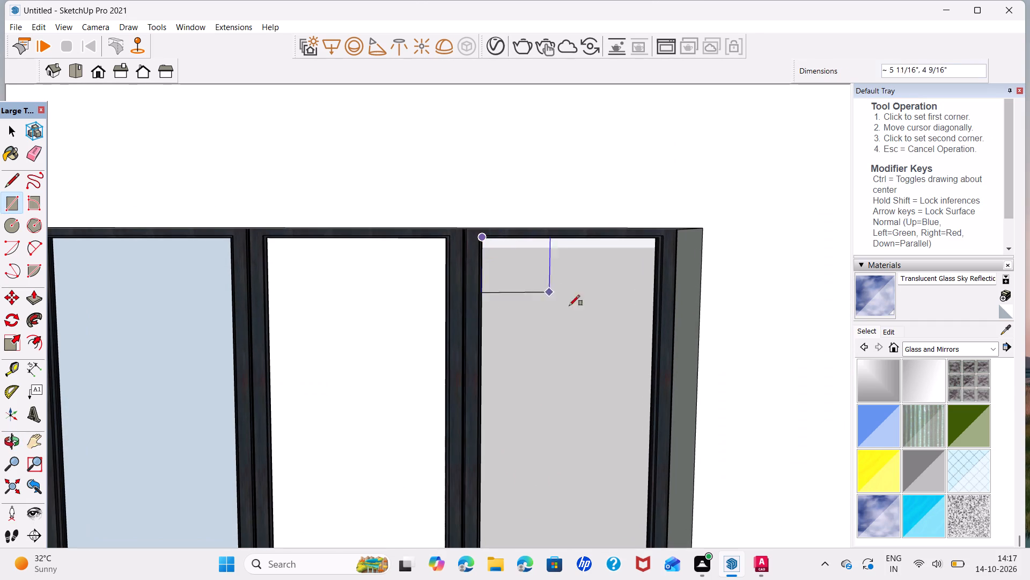
scroll(658, 443, down, 3)
shift+middle_drag(661, 454, 645, 416)
scroll(630, 497, up, 3)
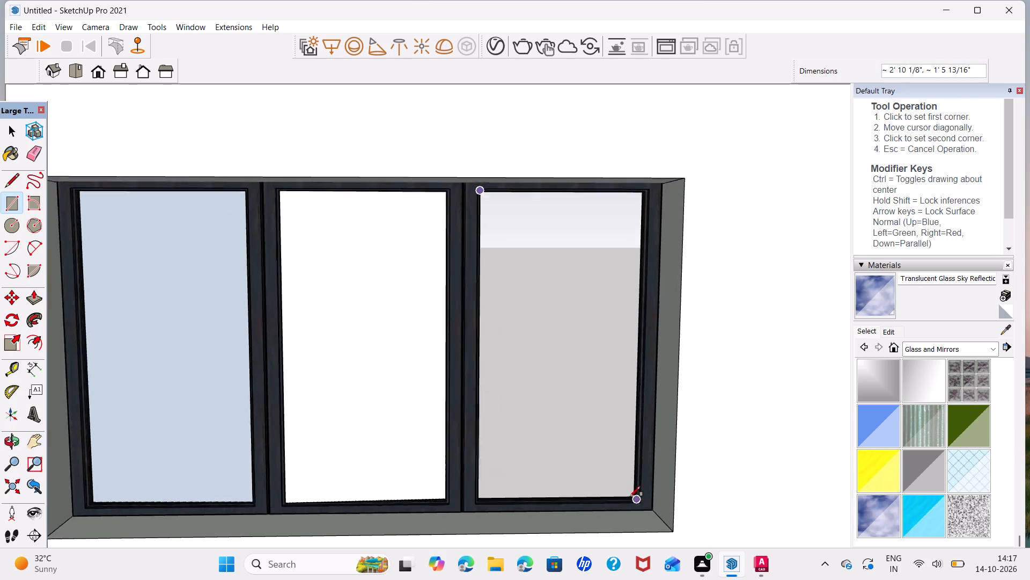
scroll(630, 497, up, 7)
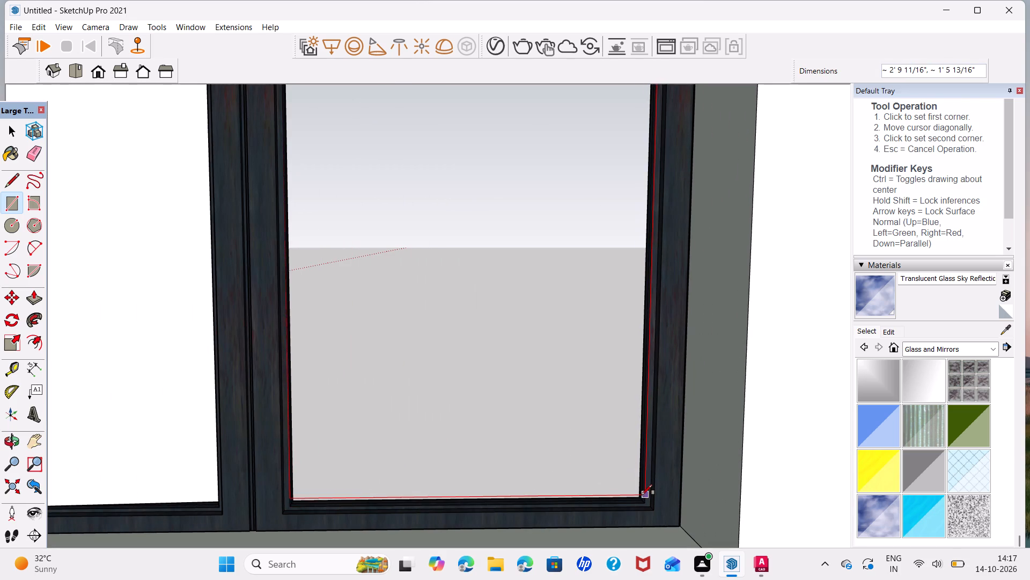
click(642, 497)
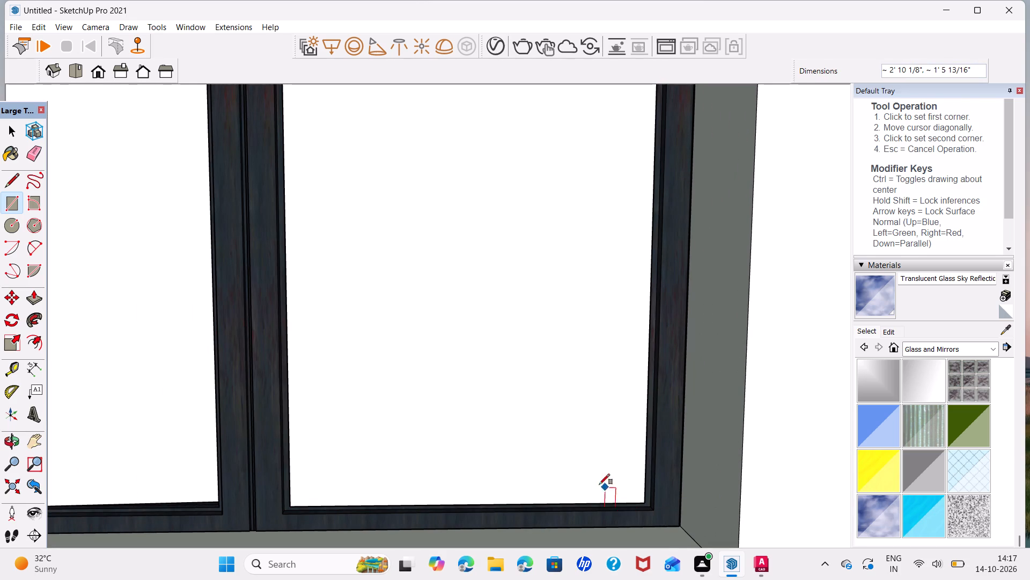
Align the drawing axes to the pane nearest the wall shelf and reverse that pane's faces.
key(space)
scroll(299, 439, down, 12)
right_click(107, 413)
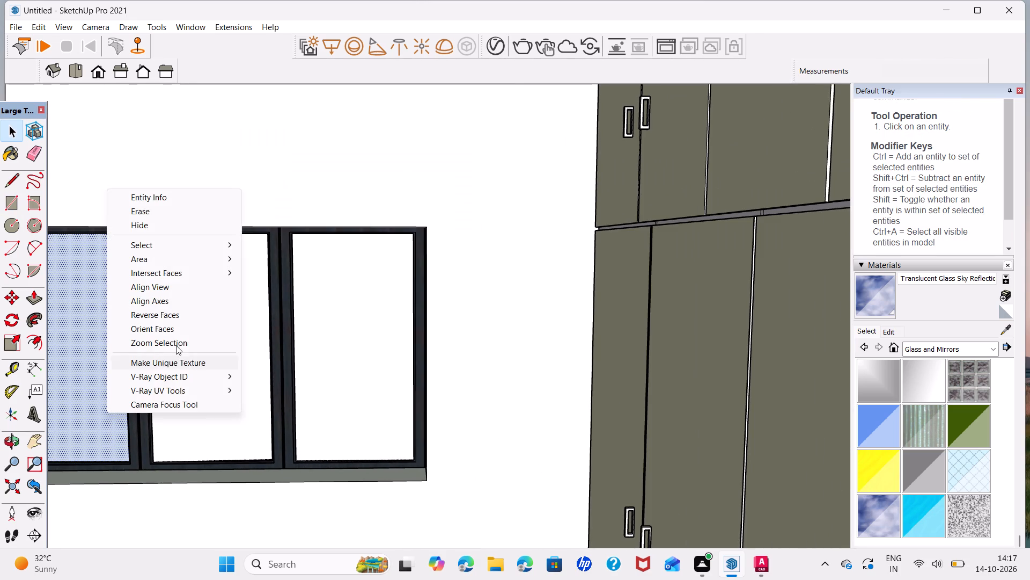
click(210, 303)
right_click(71, 362)
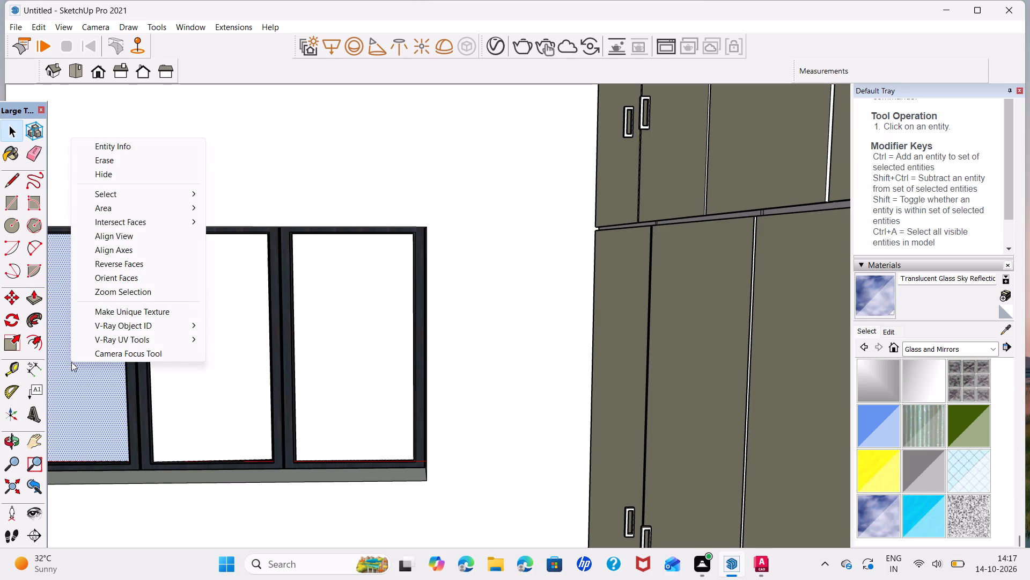
click(173, 267)
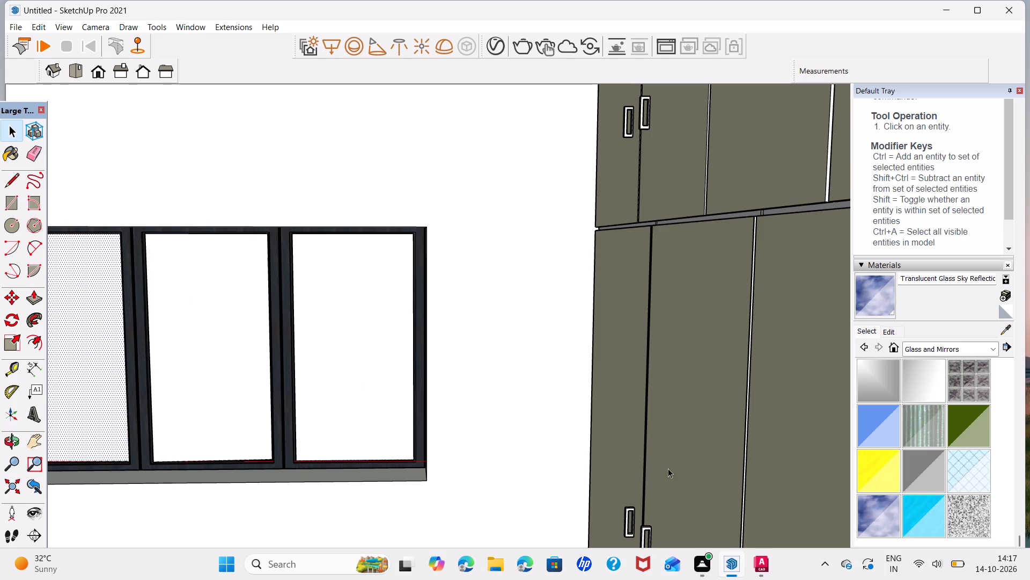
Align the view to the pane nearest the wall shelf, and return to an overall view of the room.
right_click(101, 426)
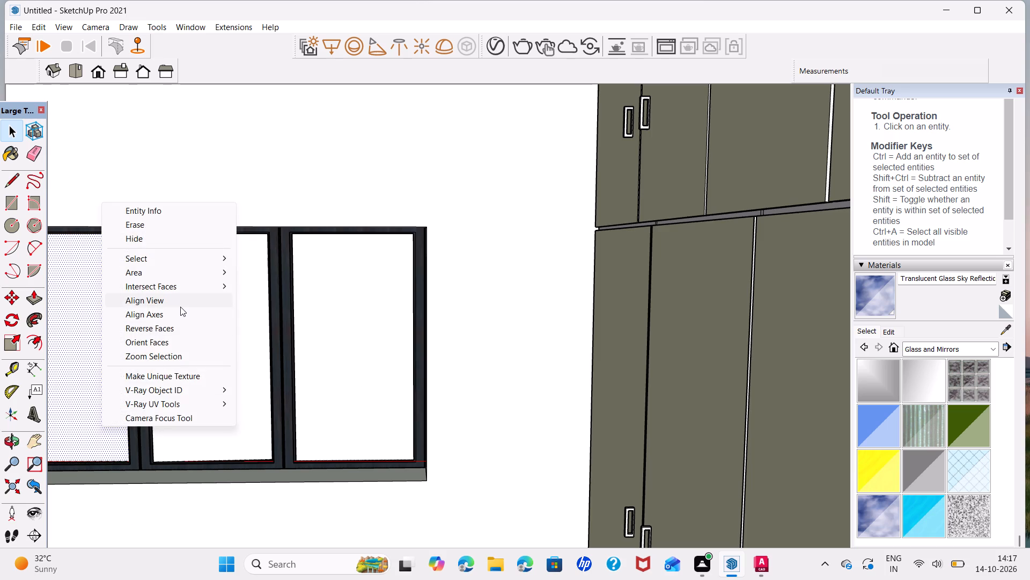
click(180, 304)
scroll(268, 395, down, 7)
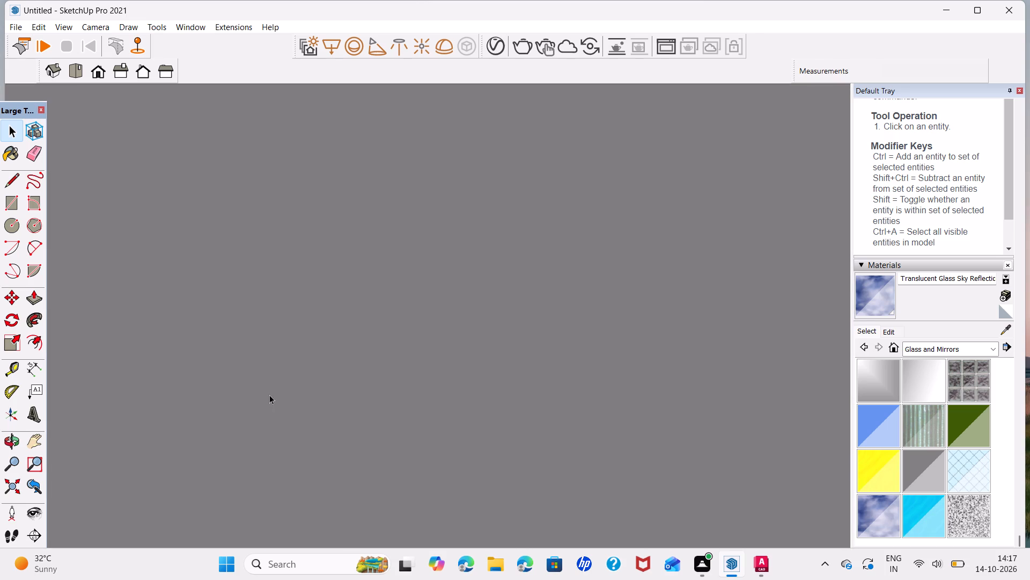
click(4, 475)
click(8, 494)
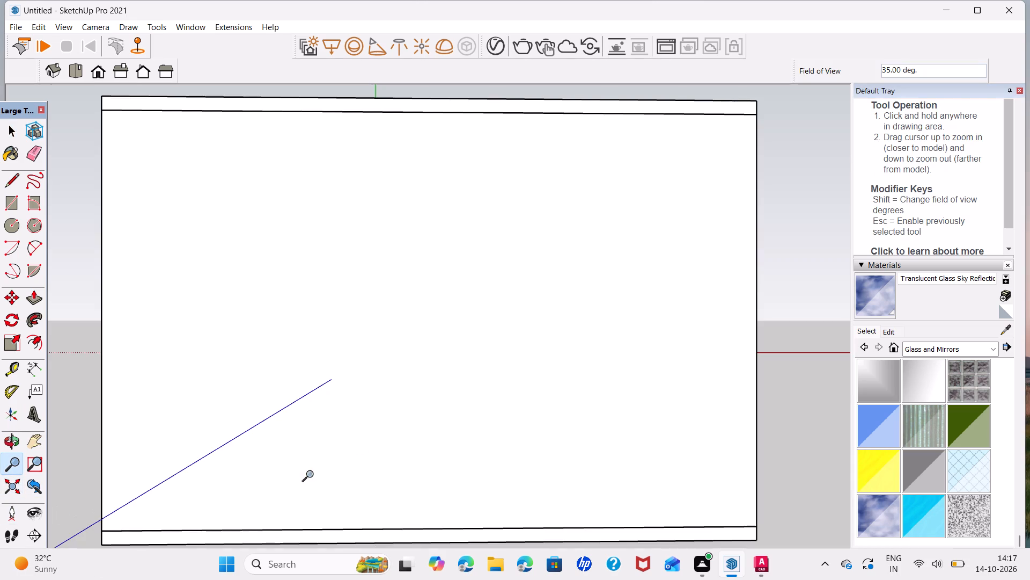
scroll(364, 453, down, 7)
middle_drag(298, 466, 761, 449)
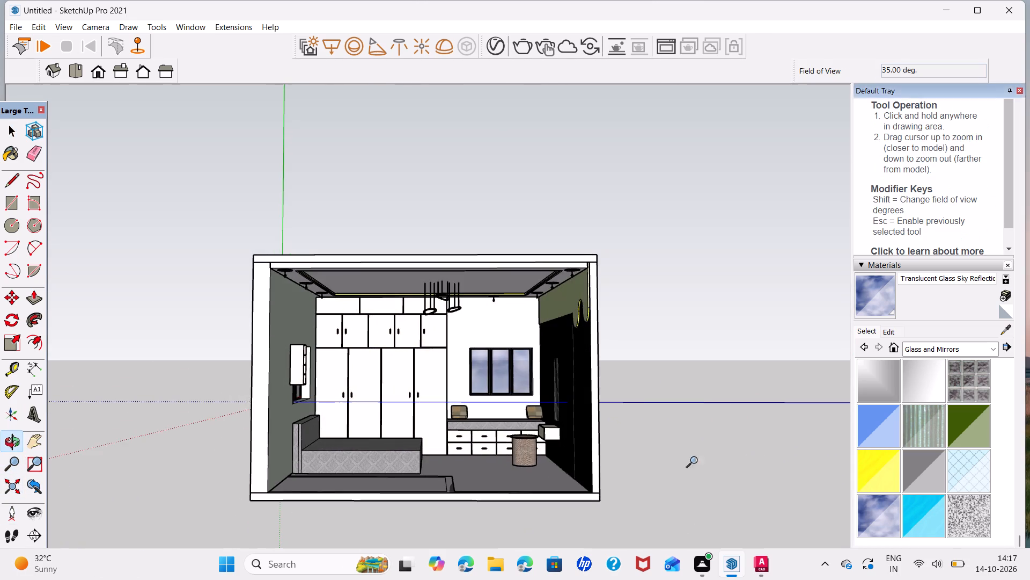
Paint the three panes of the window above the bed with Translucent Glass Sky Reflection.
scroll(322, 423, up, 5)
scroll(478, 422, up, 1)
middle_drag(478, 421, 308, 444)
key(space)
click(218, 338)
click(200, 356)
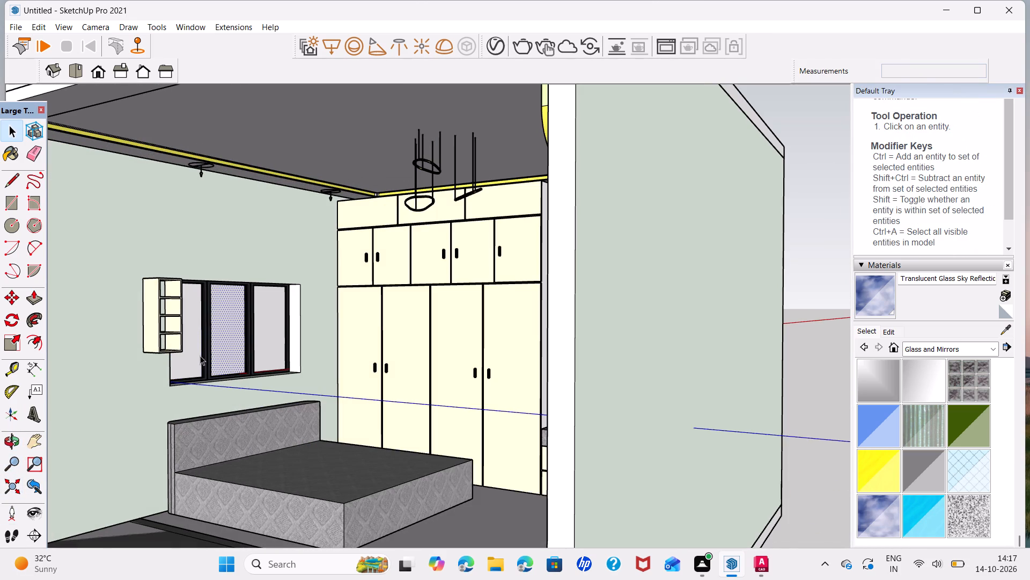
click(880, 506)
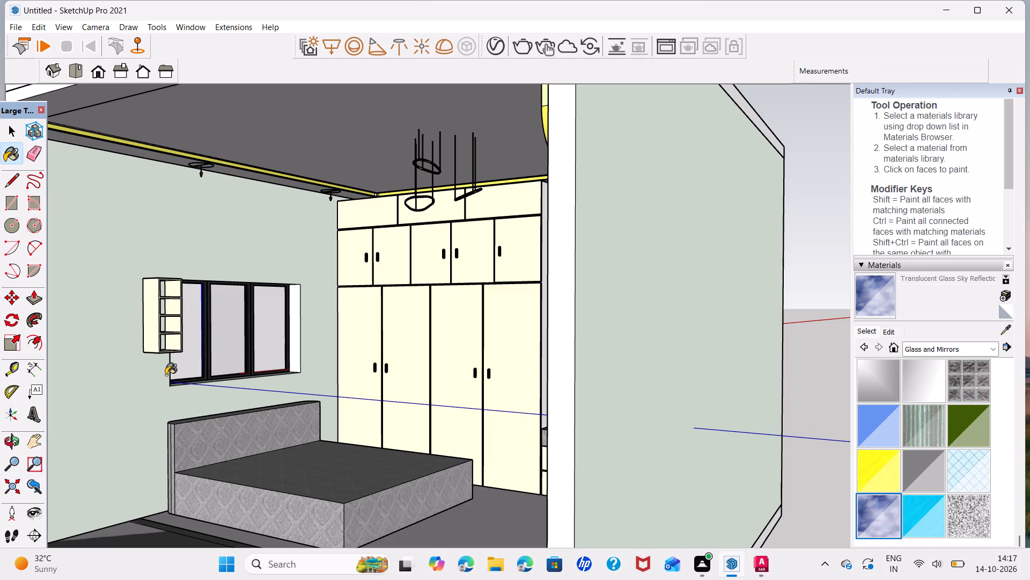
click(182, 359)
click(233, 345)
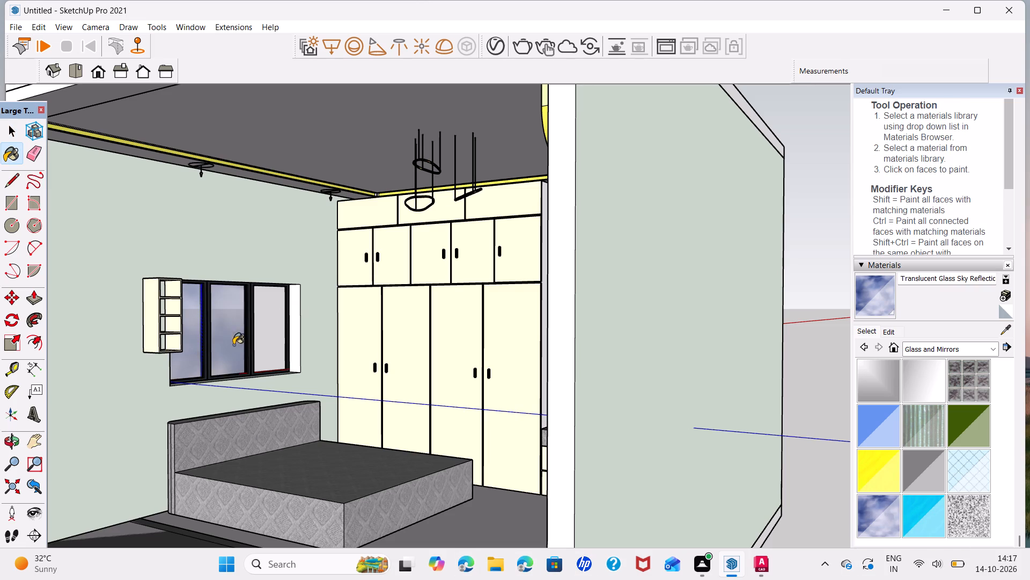
click(262, 348)
key(space)
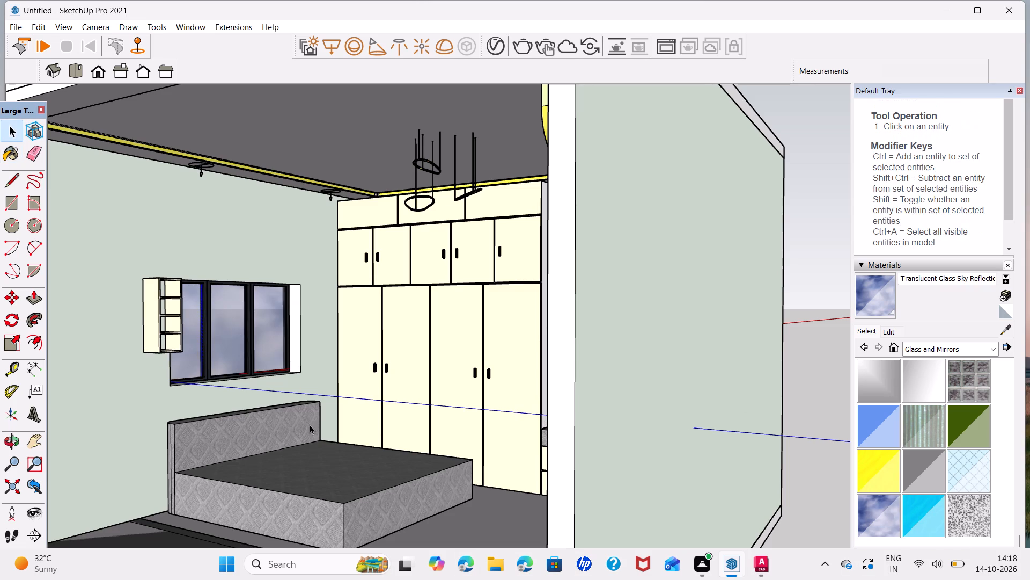
Examine the bedroom interior through its open side, including both glazed windows and the furnishings.
scroll(355, 363, down, 6)
click(675, 385)
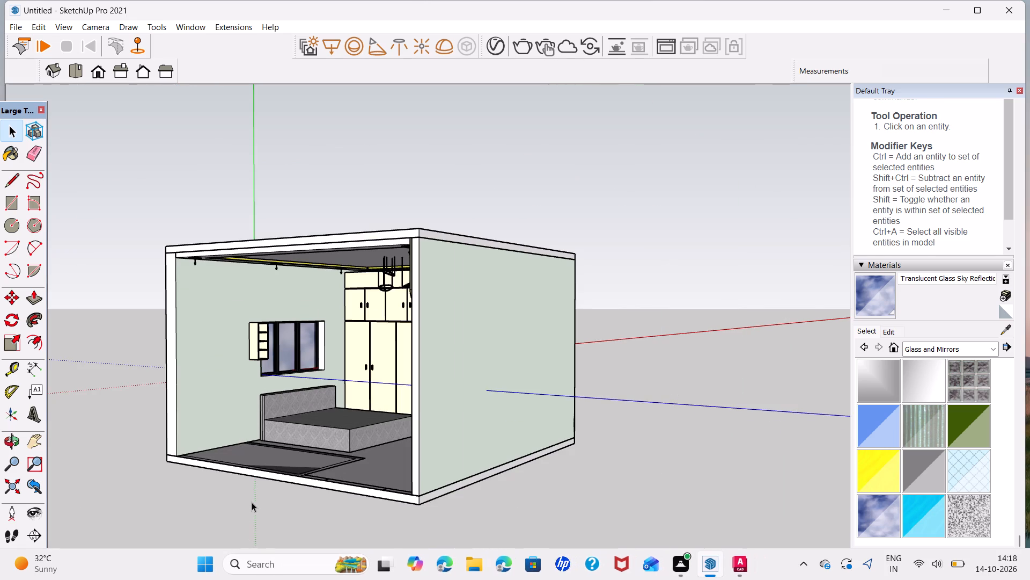
middle_drag(257, 484, 433, 483)
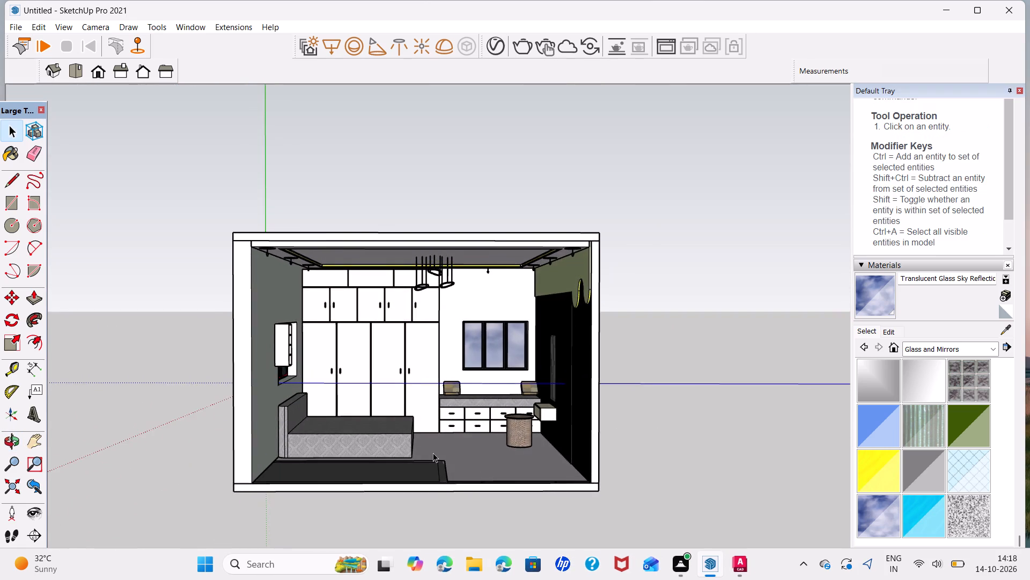
scroll(433, 453, up, 4)
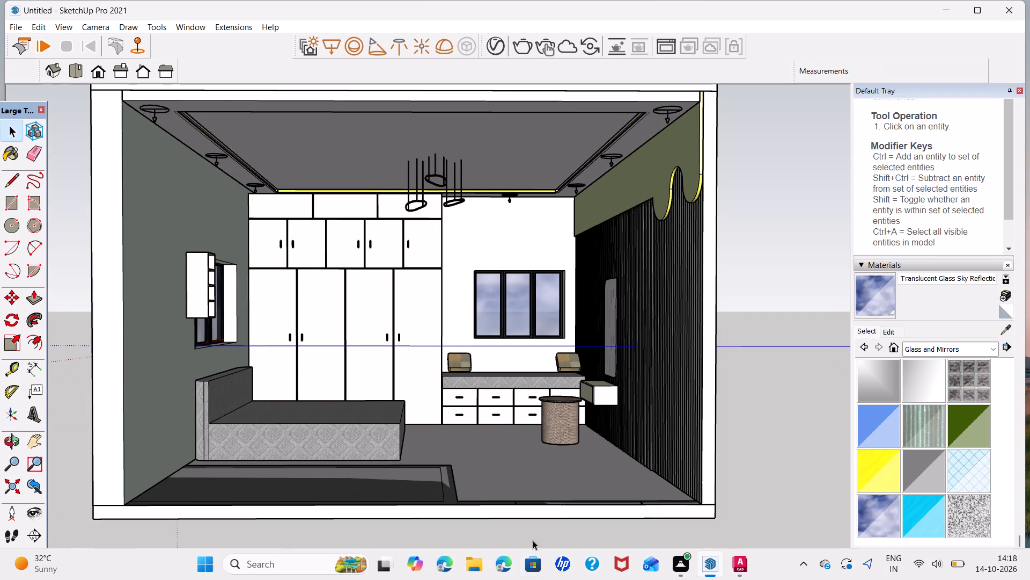
scroll(445, 350, up, 1)
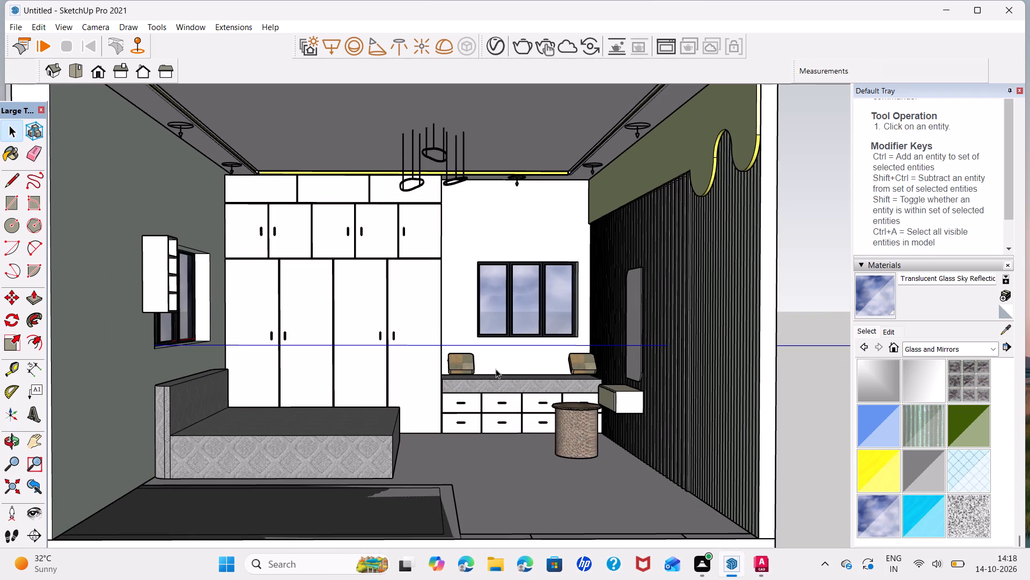
shift+middle_drag(496, 369, 506, 390)
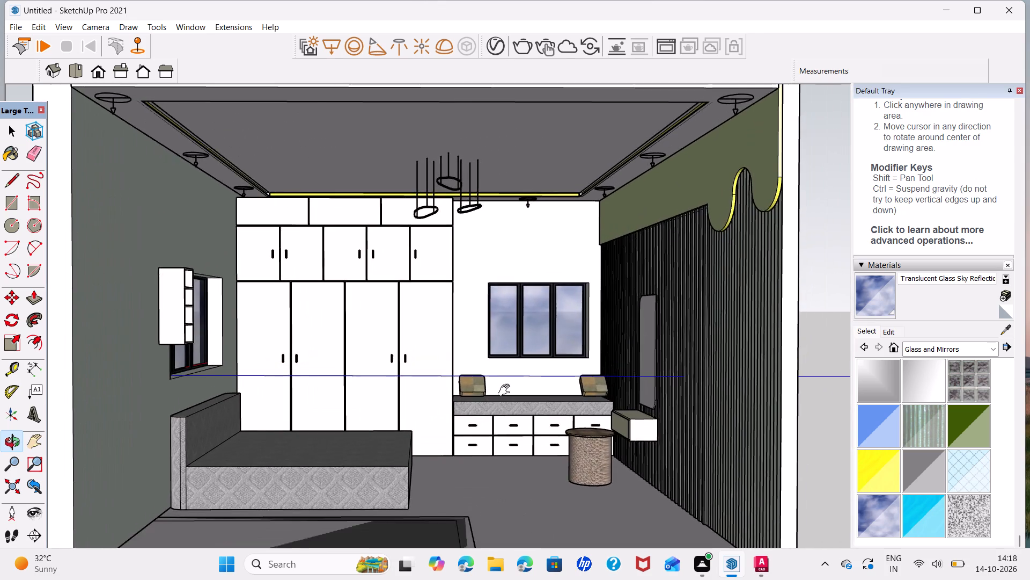
shift+middle_drag(506, 390, 515, 402)
scroll(518, 405, up, 1)
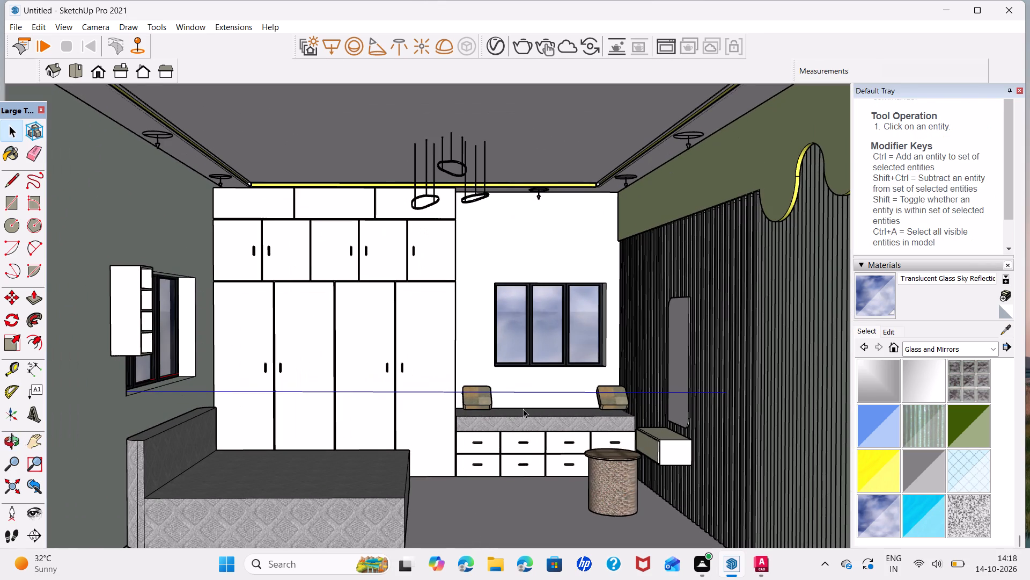
Frame the bedroom interior, enable custom orientation for the V-Ray SunLight, and set its vertical angle to about -5.9.
shift+scroll(524, 409, up, 1)
shift+middle_drag(528, 412, 543, 417)
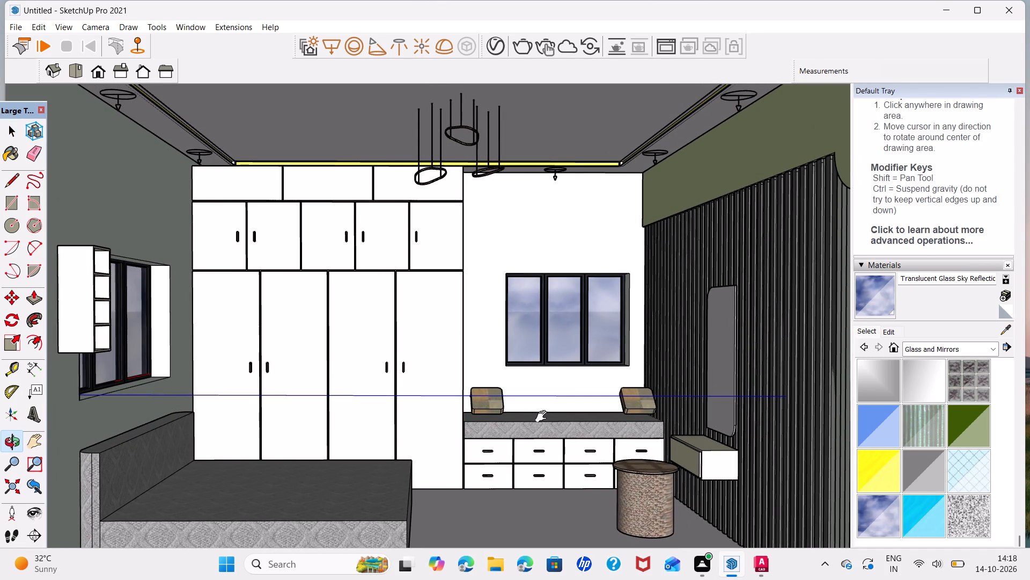
shift+middle_drag(543, 417, 546, 434)
scroll(546, 435, down, 1)
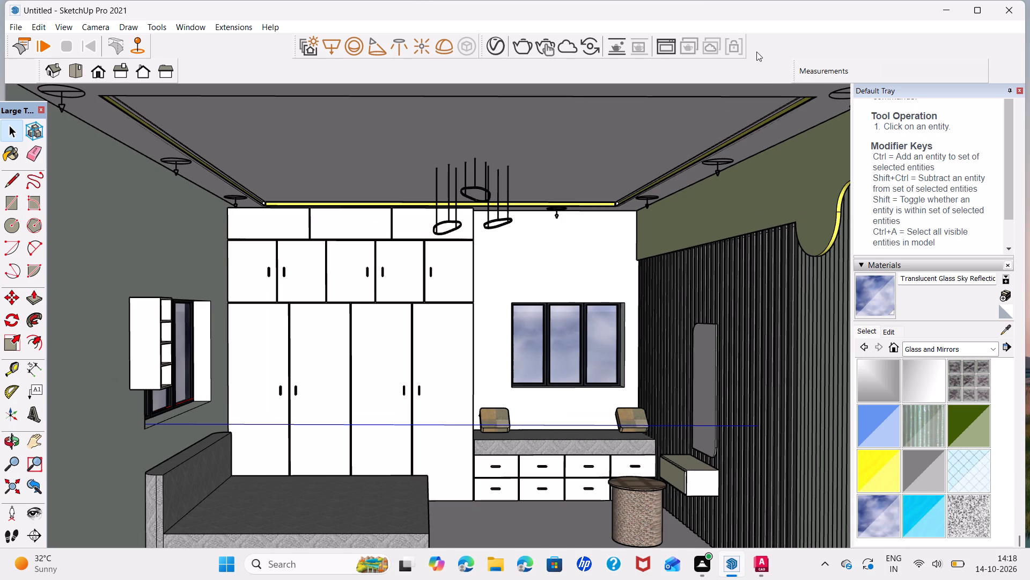
click(491, 38)
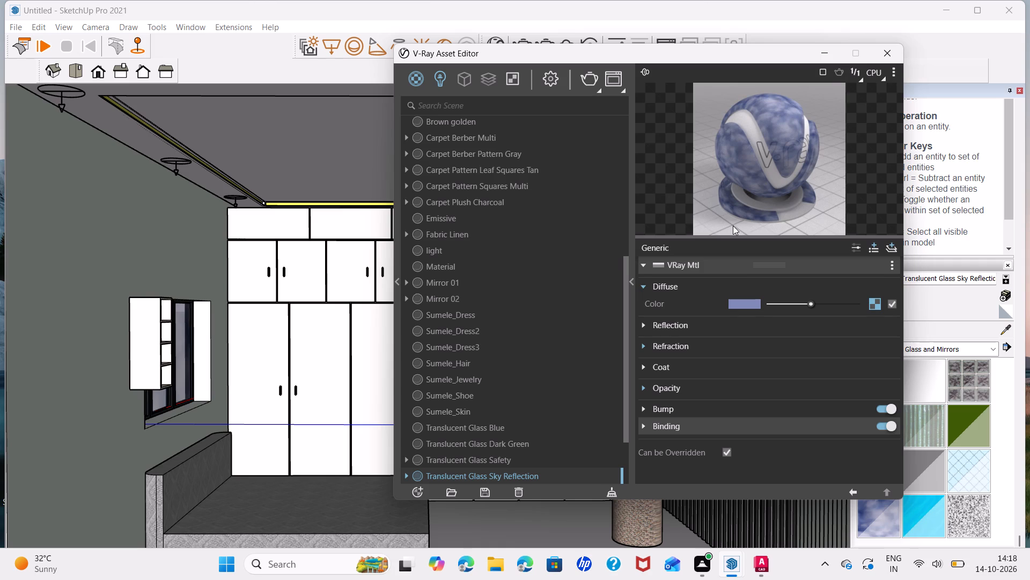
click(433, 74)
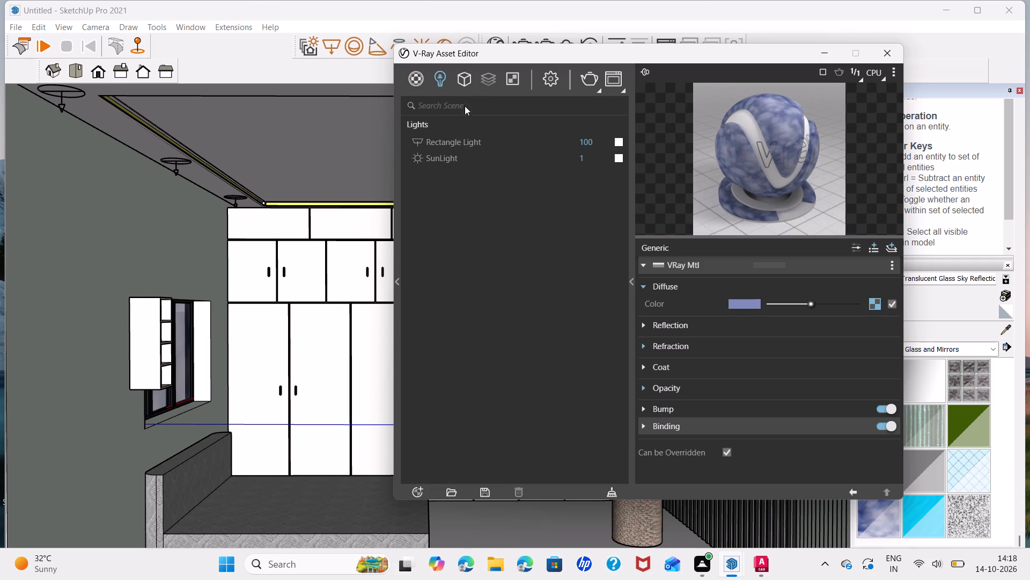
click(555, 156)
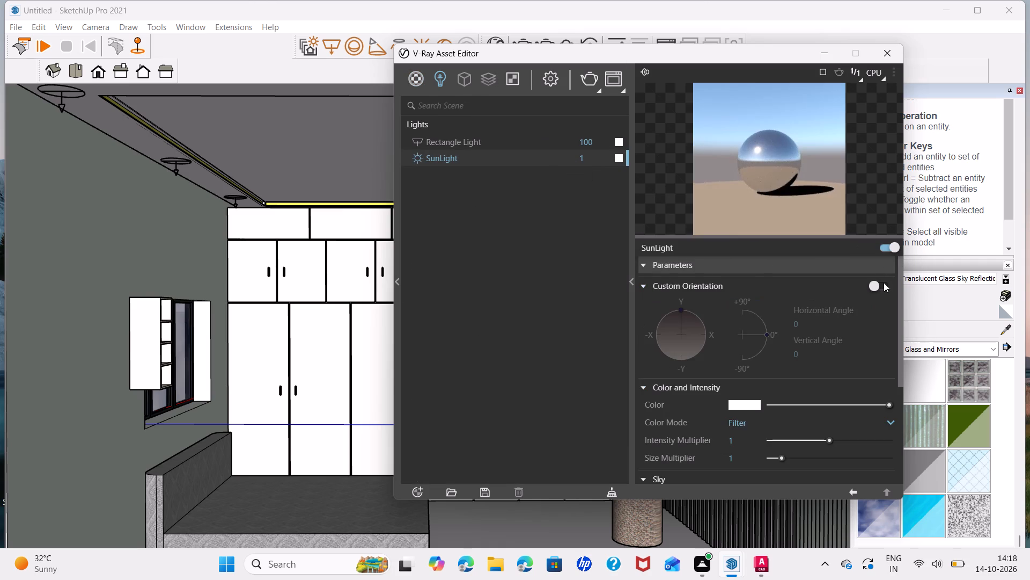
click(884, 282)
click(767, 342)
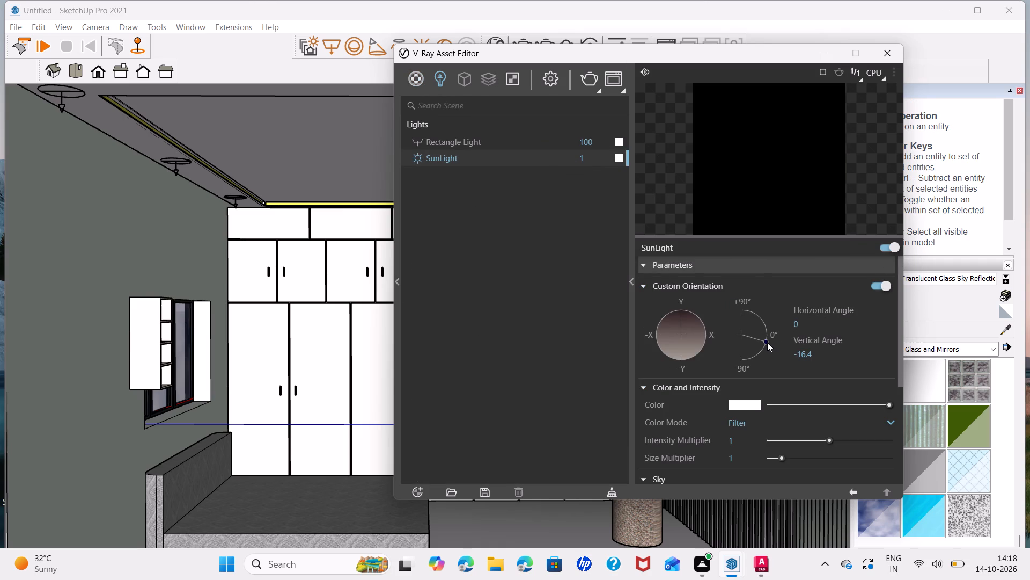
click(767, 337)
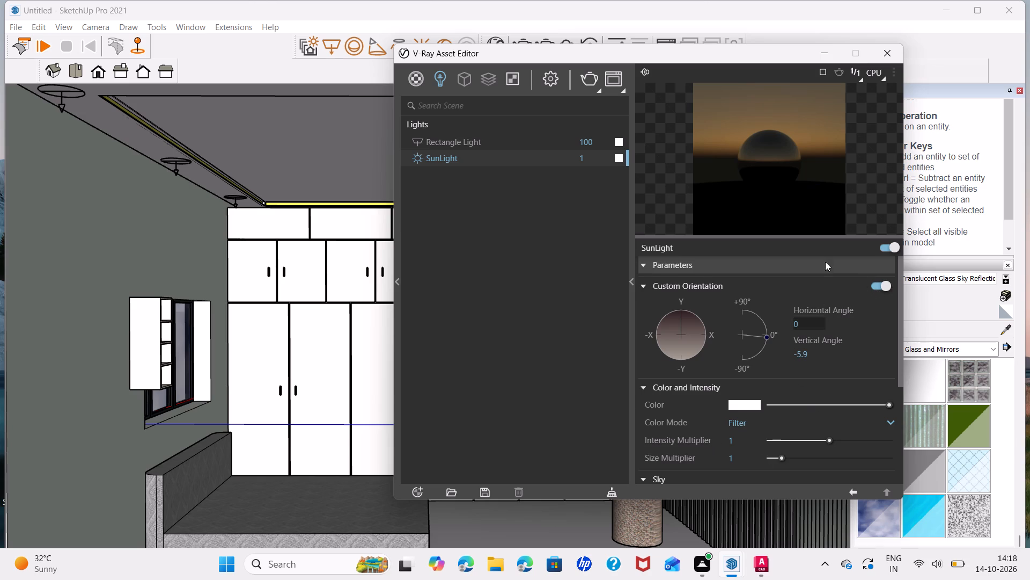
Test-render the bedroom with V-Ray, review the image beside earlier renders in the history, and stop the render.
click(590, 74)
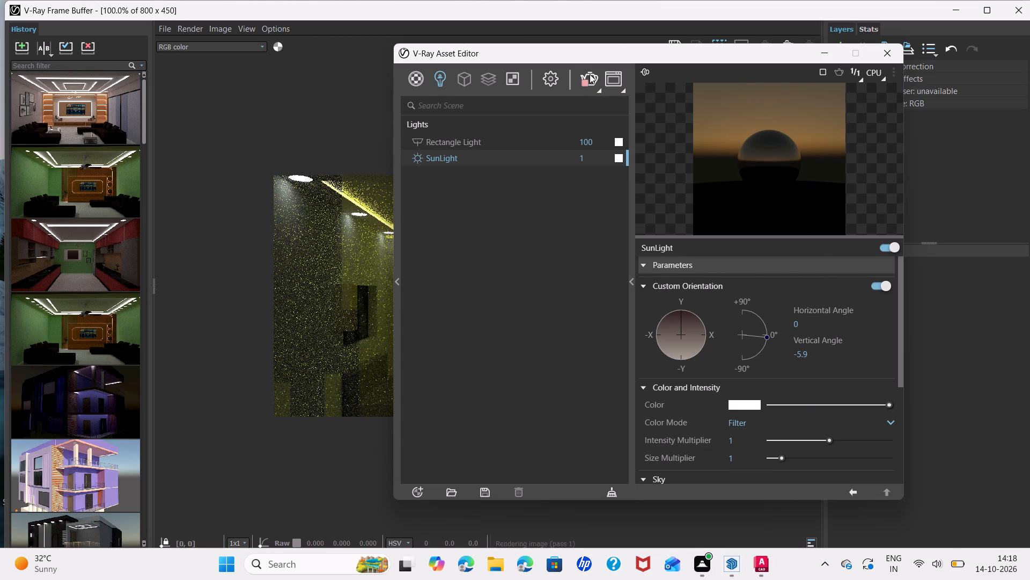
click(892, 56)
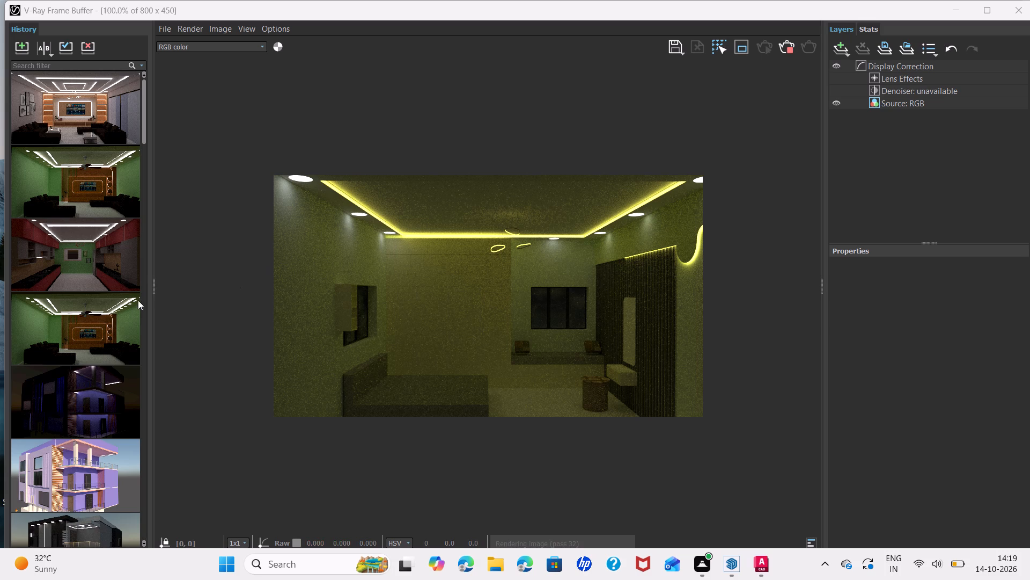
scroll(113, 349, down, 5)
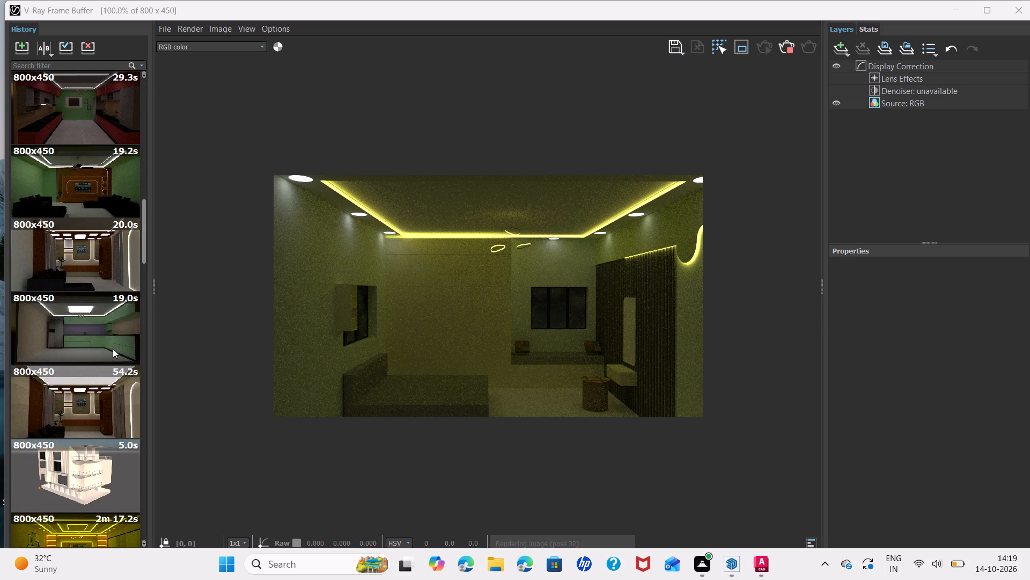
scroll(113, 349, down, 1)
scroll(113, 349, up, 2)
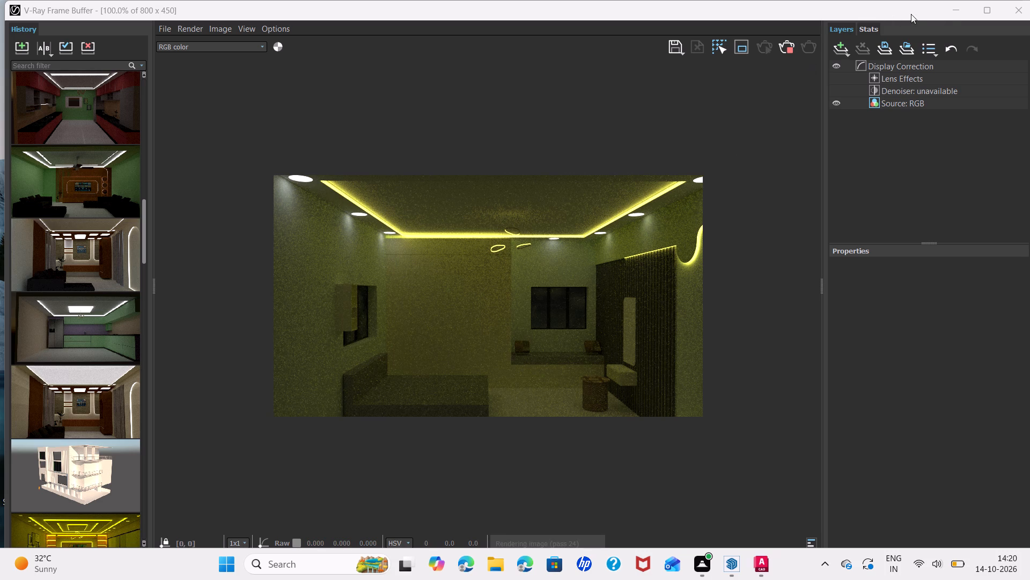
click(1021, 13)
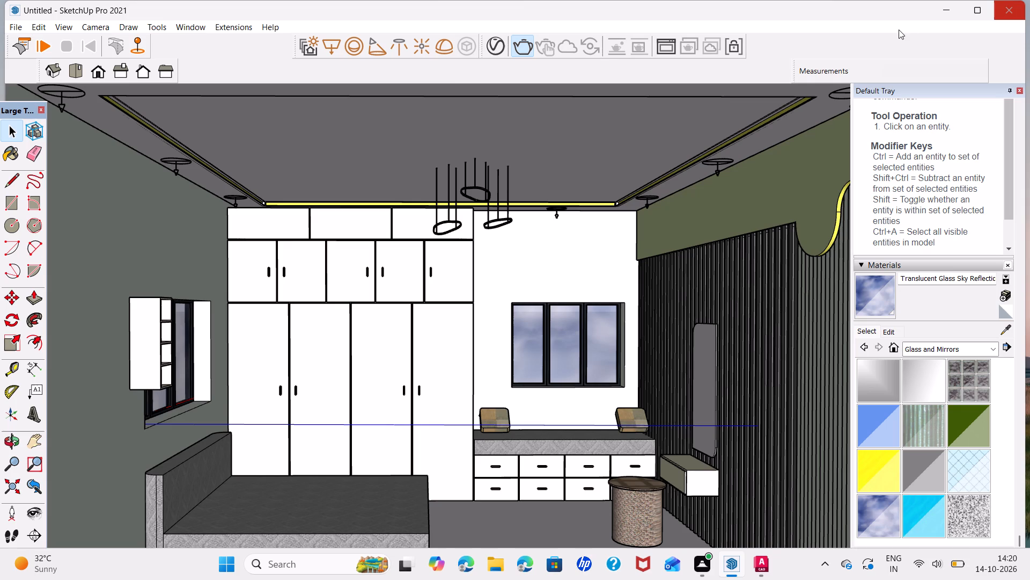
click(517, 47)
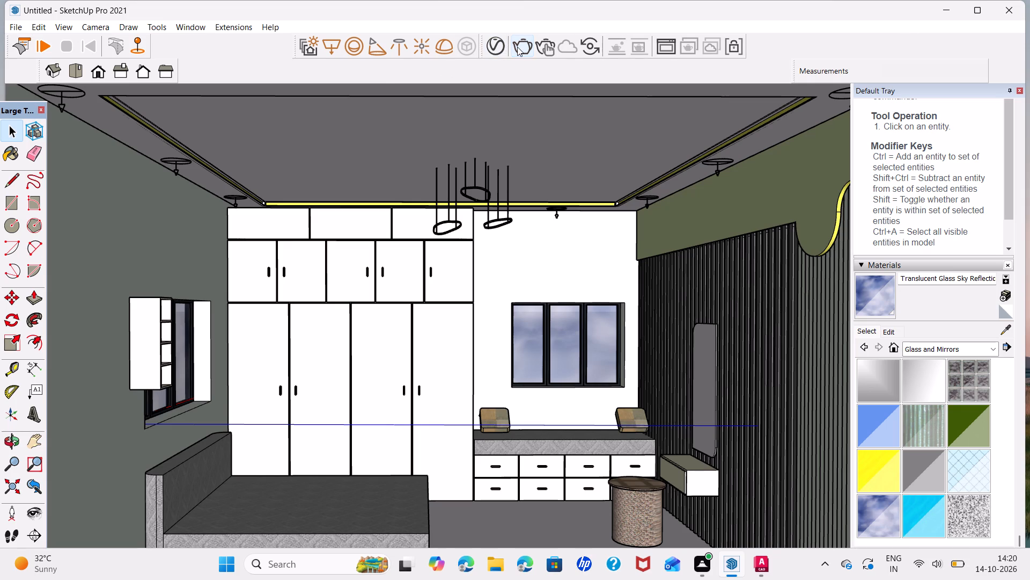
Set the SunLight's vertical angle to about 5.4 and render the bedroom again.
click(493, 44)
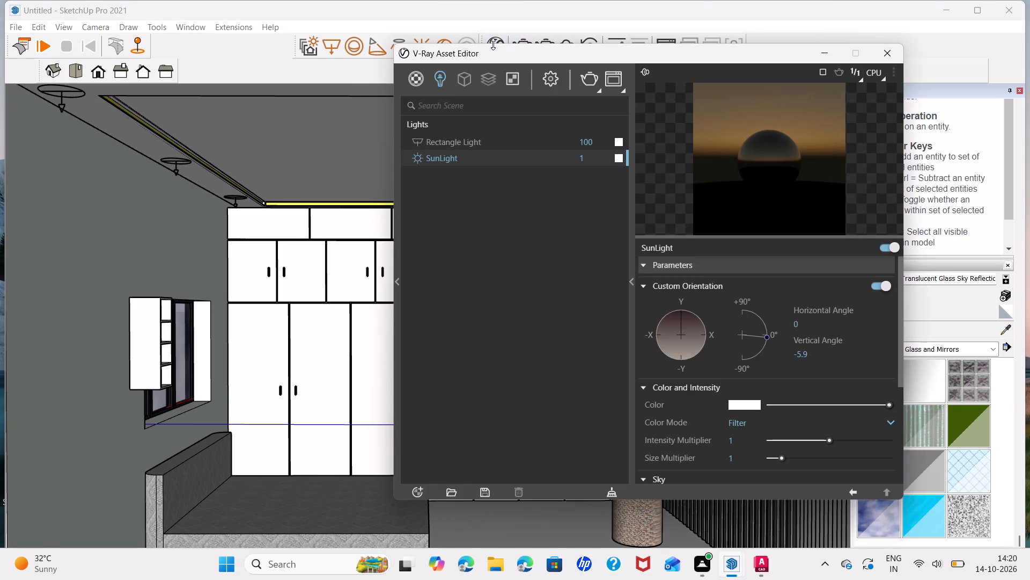
click(765, 333)
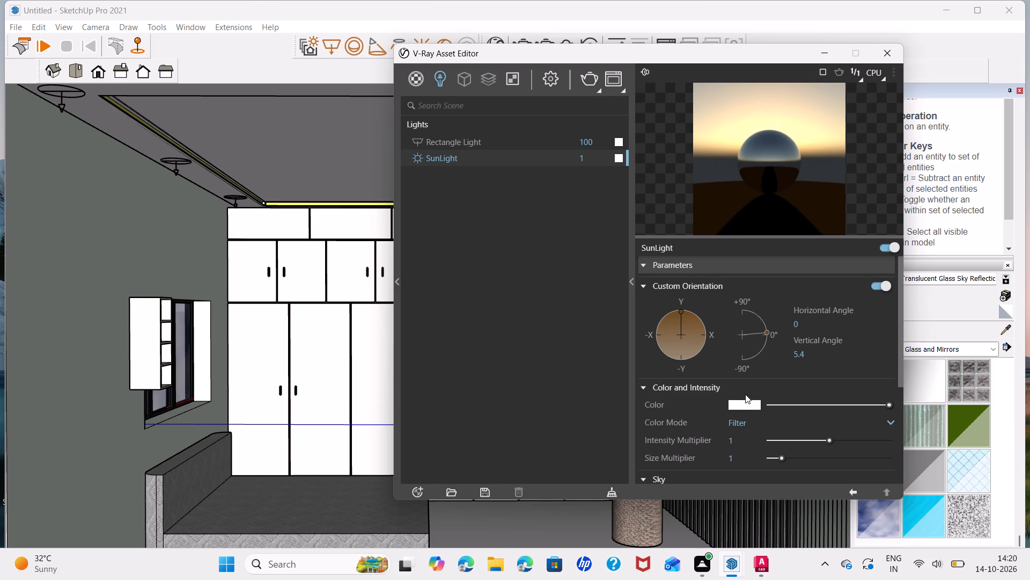
click(592, 71)
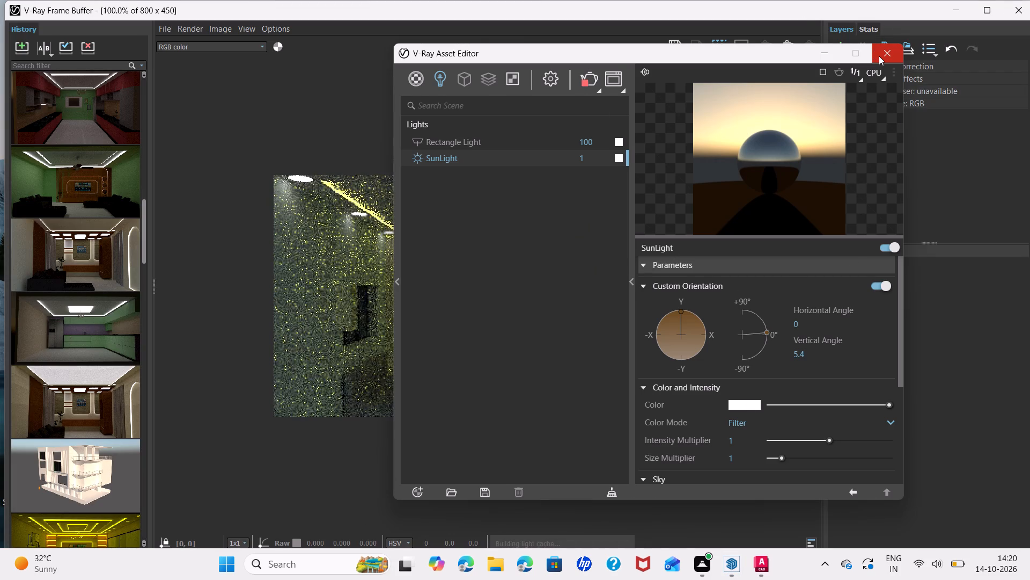
click(246, 228)
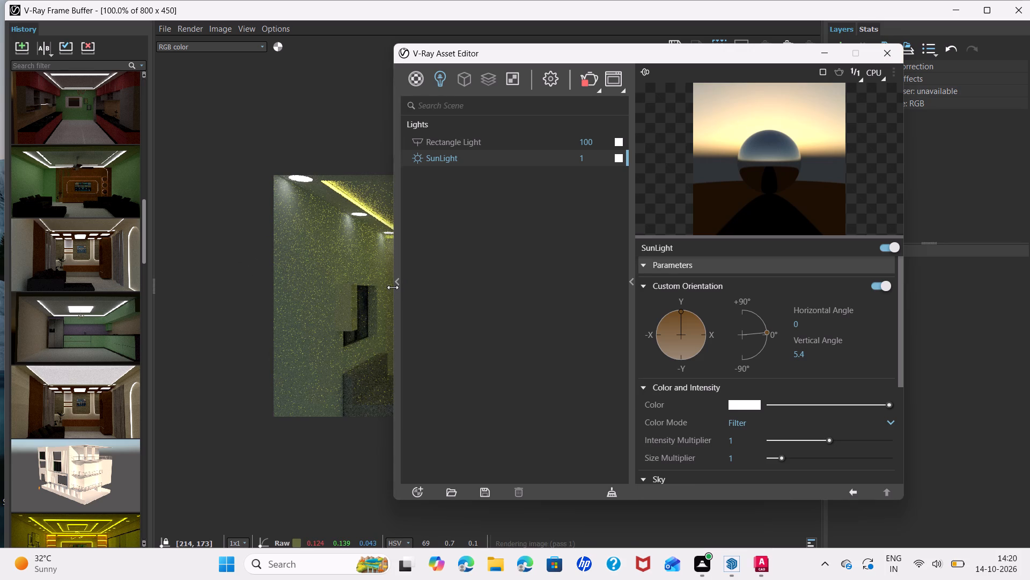
click(880, 53)
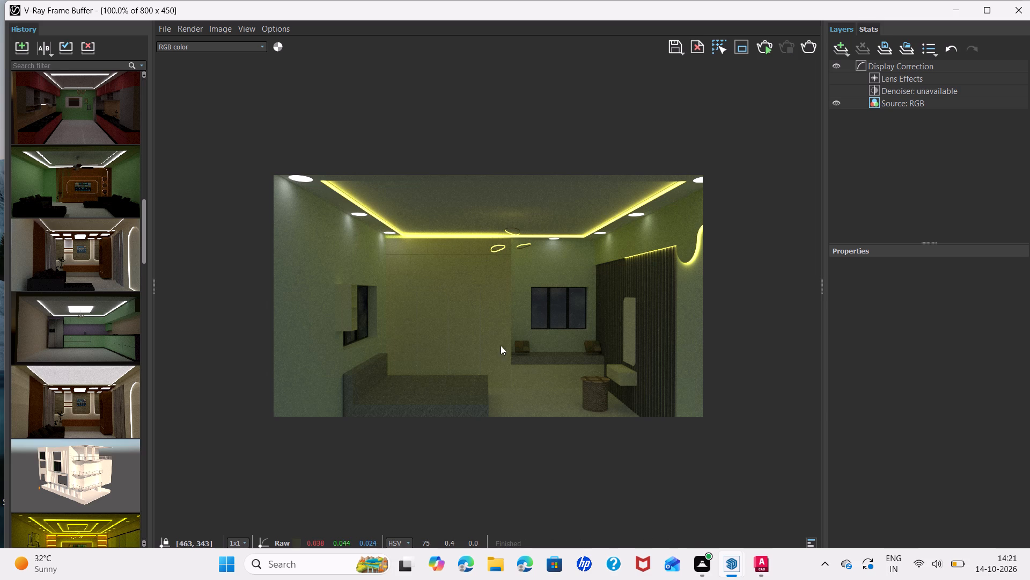
click(1022, 13)
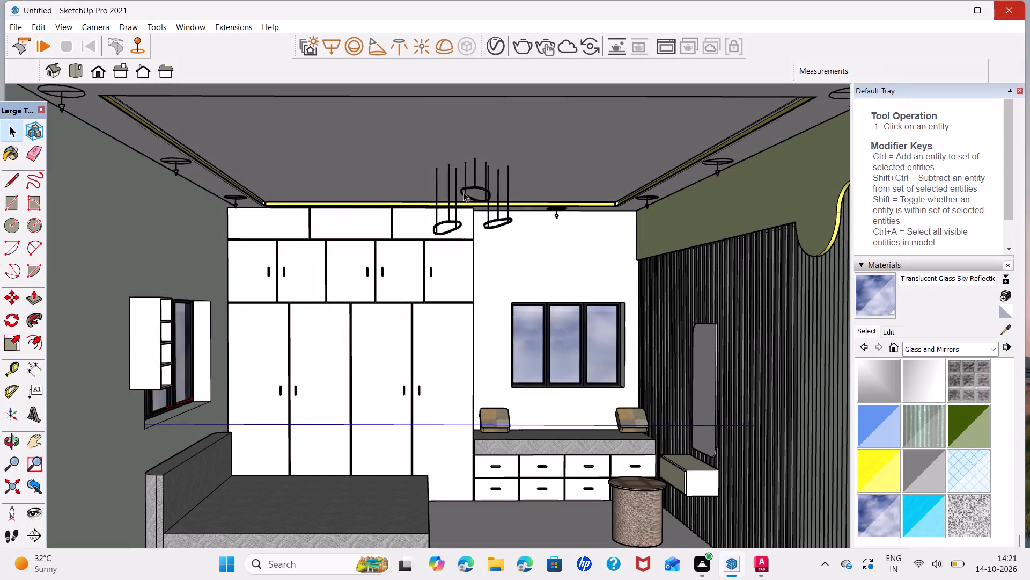
Paint the first four handles on the wardrobe's short upper doors, starting from the bed side, with Aluminum from the Metal materials.
scroll(278, 277, up, 12)
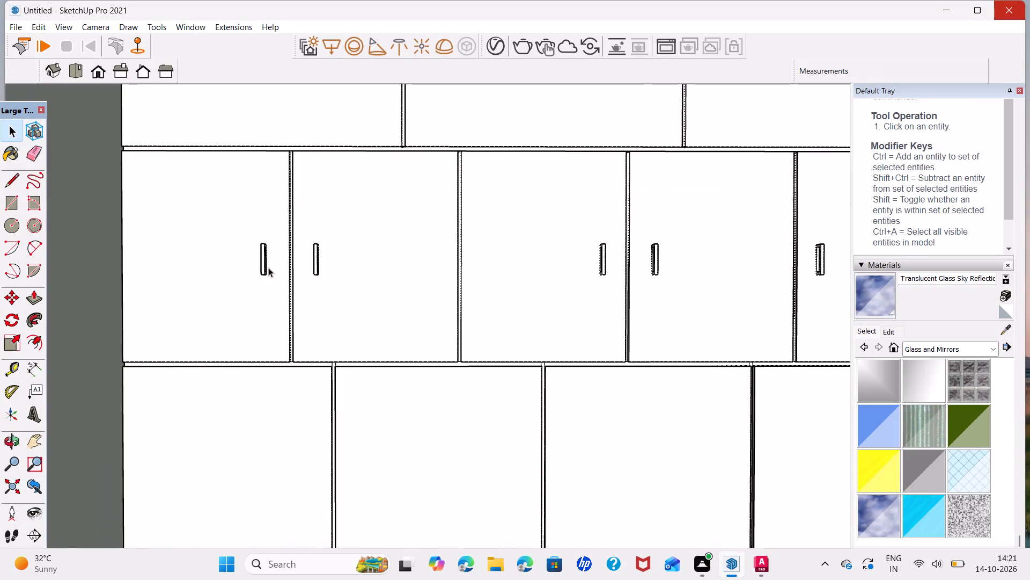
click(264, 265)
scroll(264, 265, up, 9)
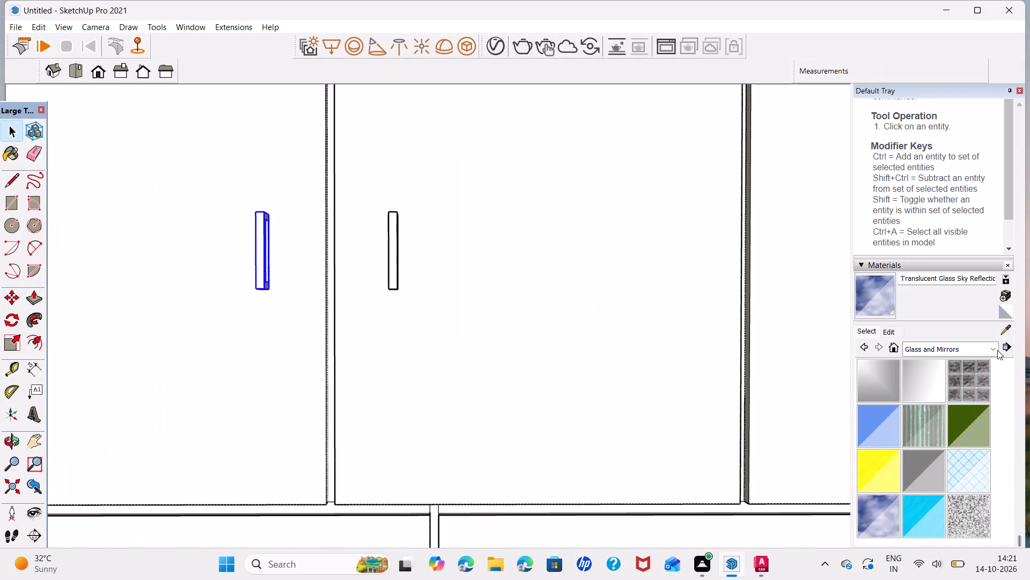
click(994, 349)
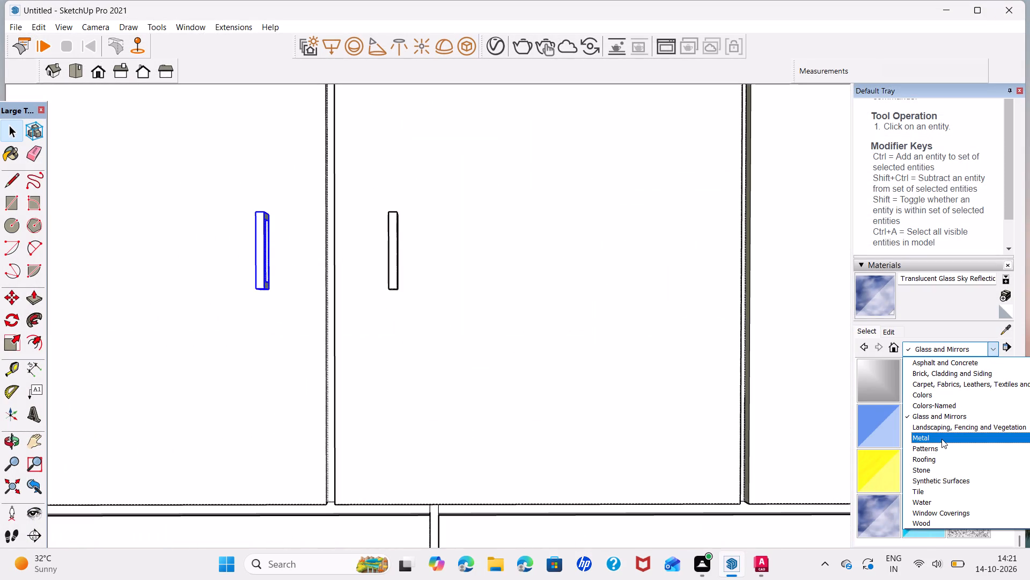
click(941, 439)
click(885, 389)
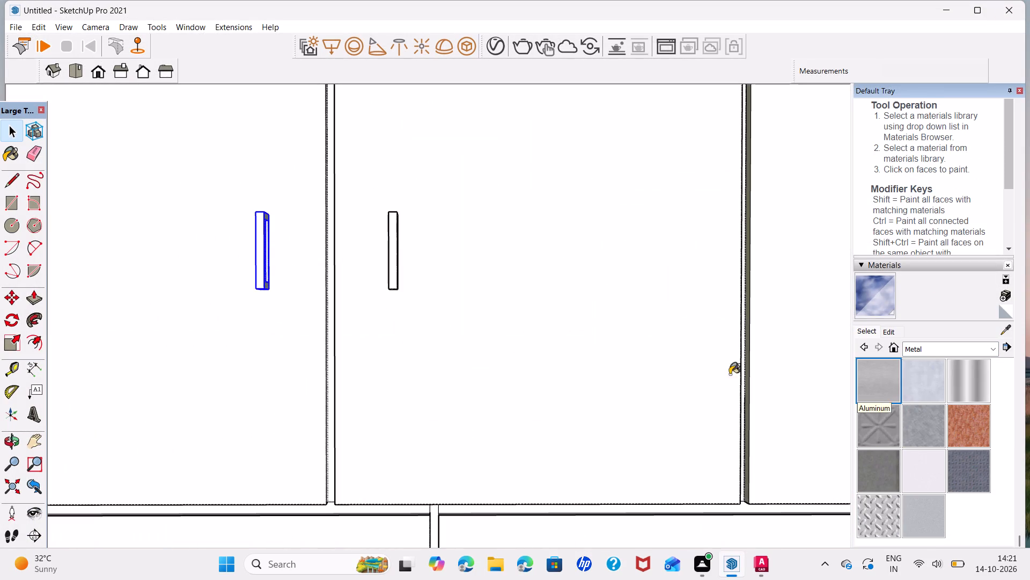
click(261, 241)
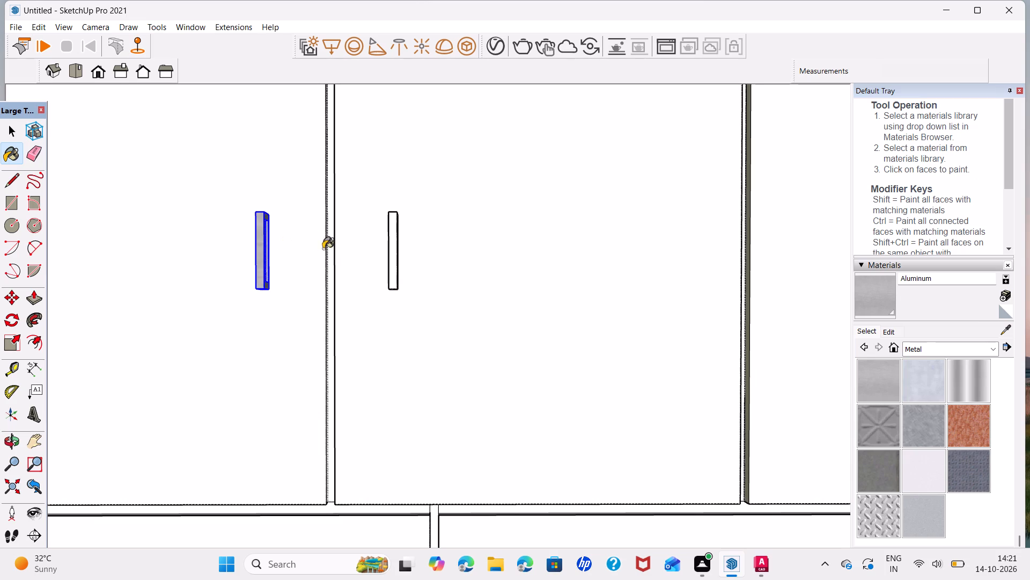
click(393, 275)
scroll(539, 315, down, 5)
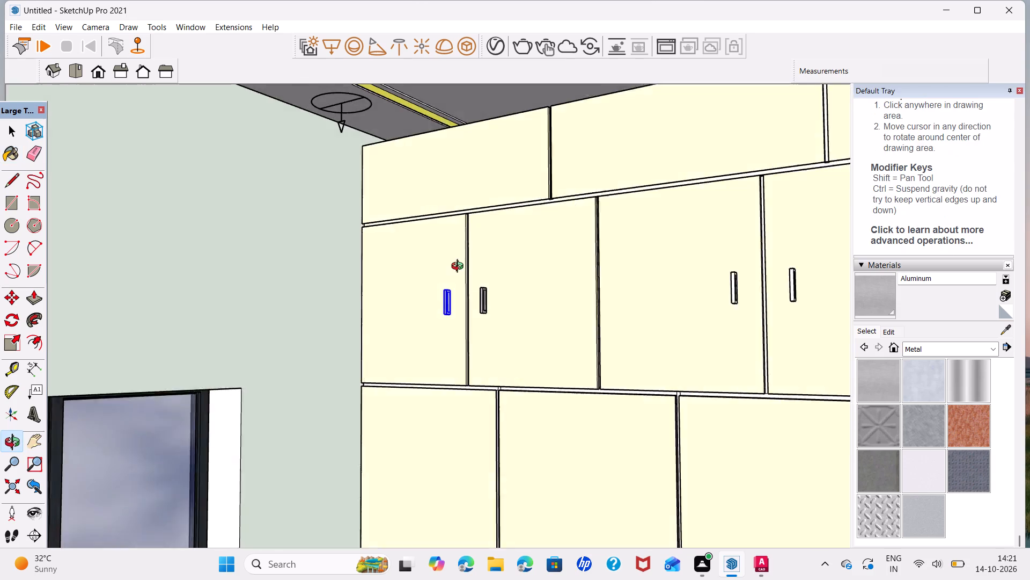
click(725, 273)
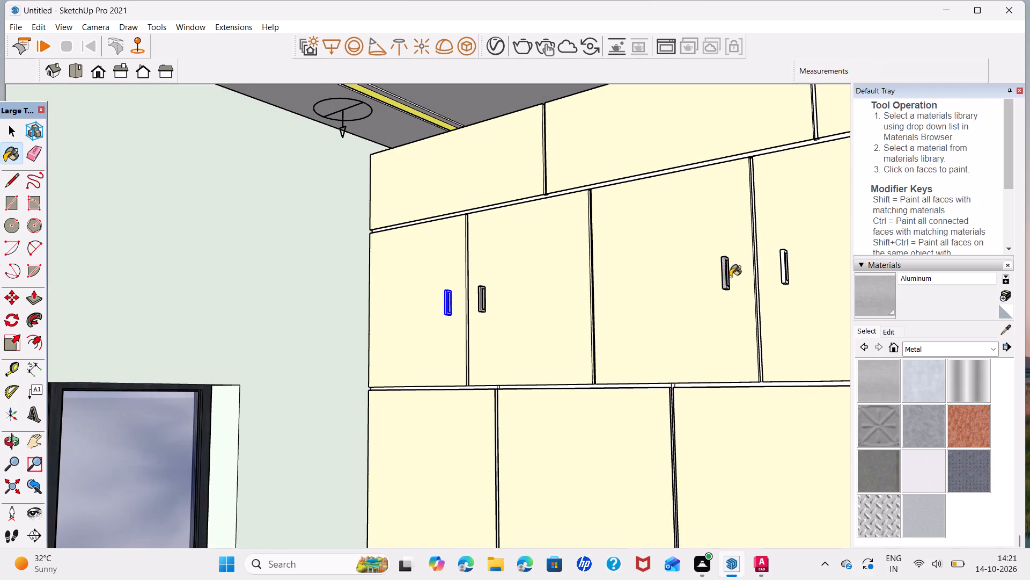
scroll(783, 275, up, 2)
click(783, 275)
scroll(555, 296, down, 6)
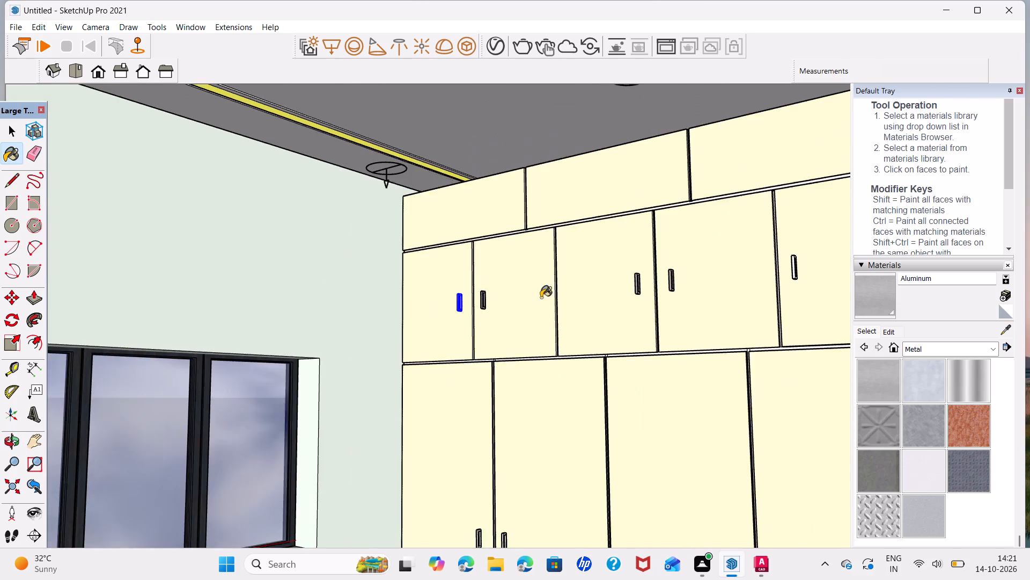
Paint the four handles on the wardrobe's tall lower doors with Aluminum.
scroll(541, 298, down, 4)
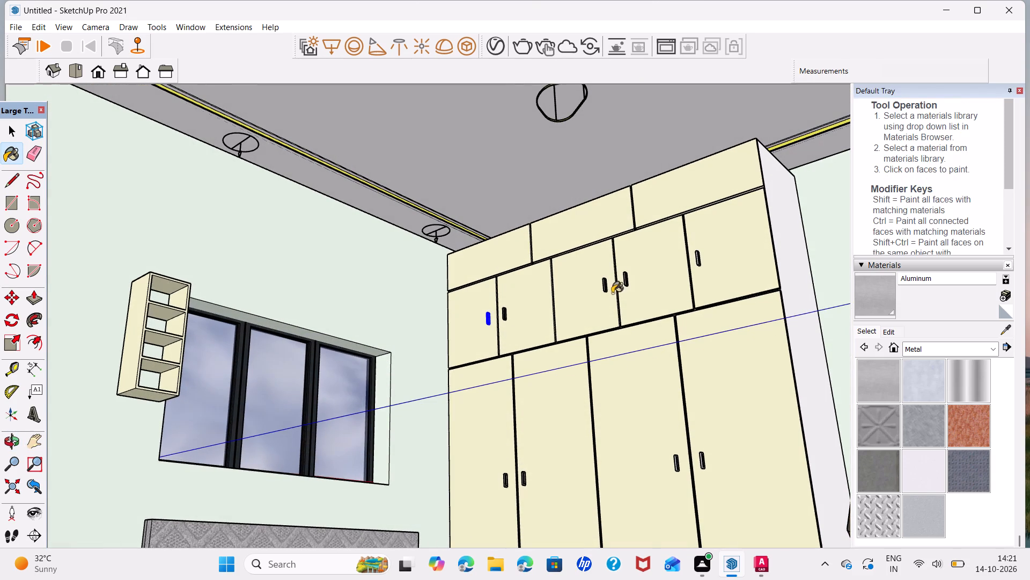
shift+middle_drag(640, 338, 604, 282)
scroll(659, 396, up, 6)
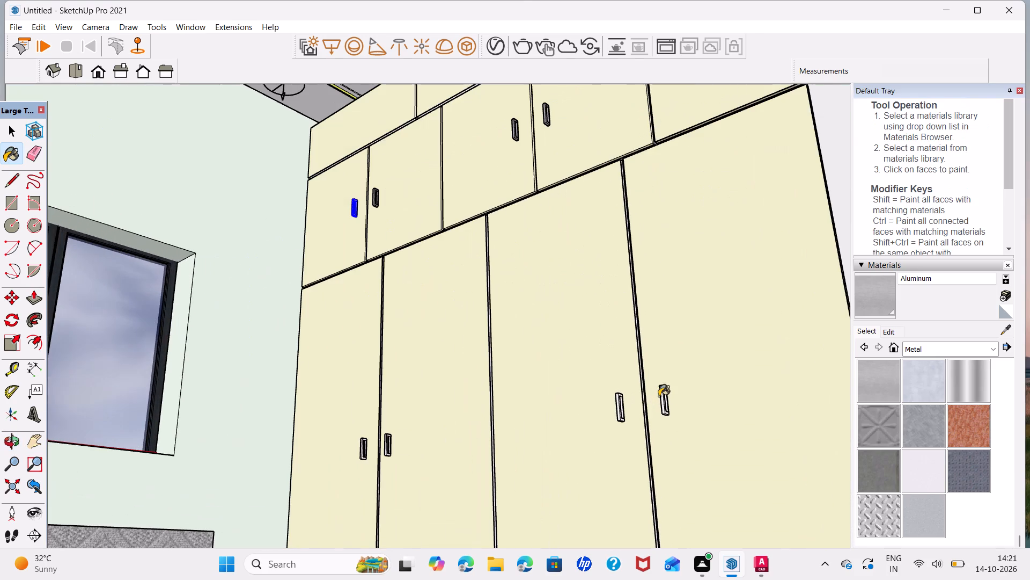
click(663, 403)
click(620, 405)
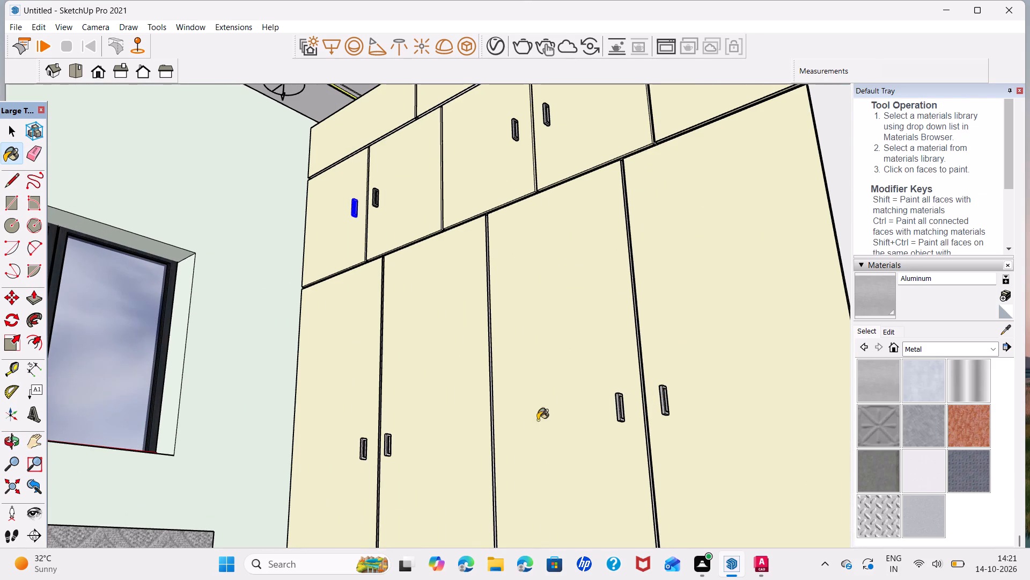
click(387, 441)
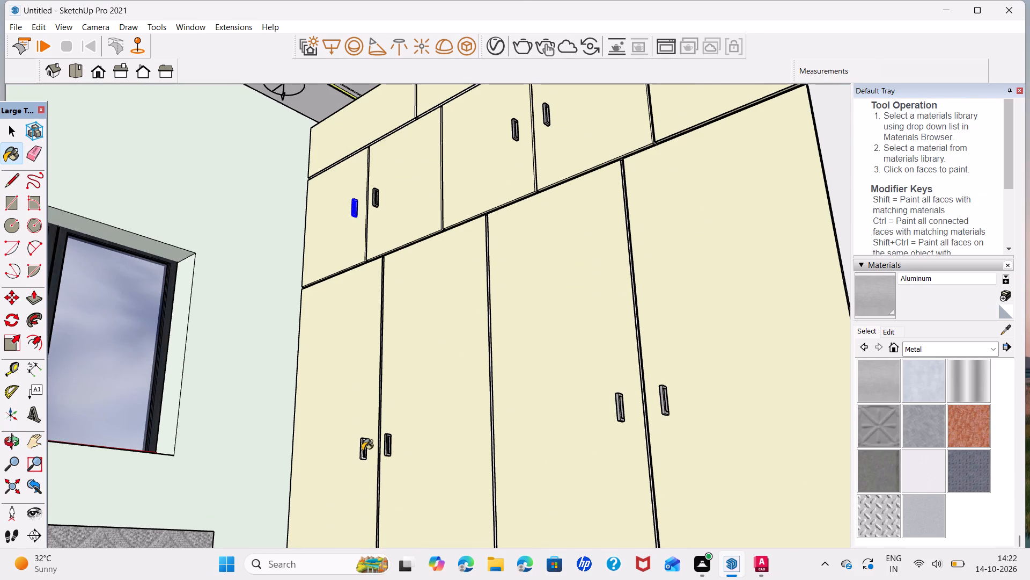
click(360, 454)
scroll(517, 414, down, 6)
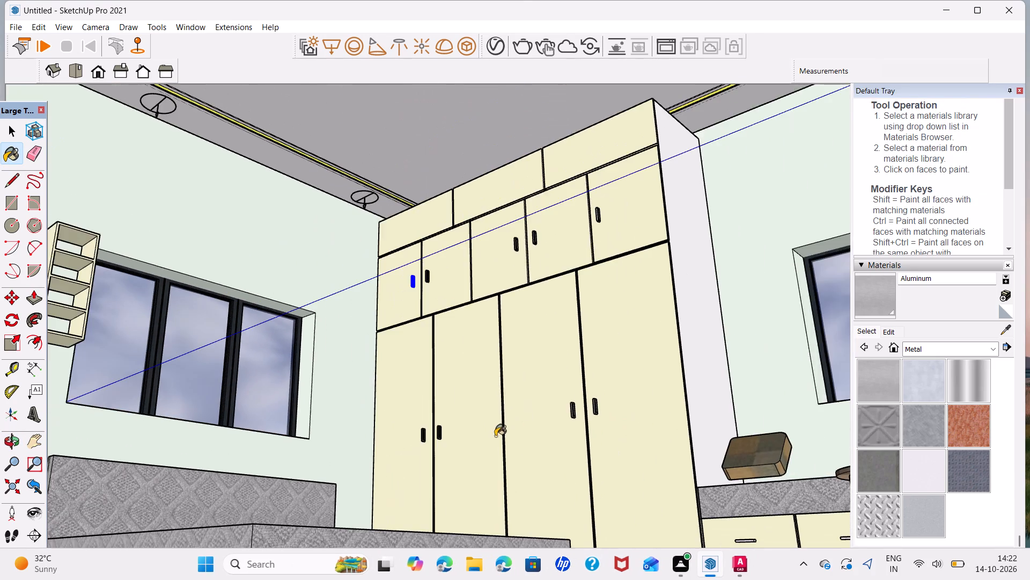
scroll(416, 450, up, 7)
scroll(629, 418, down, 7)
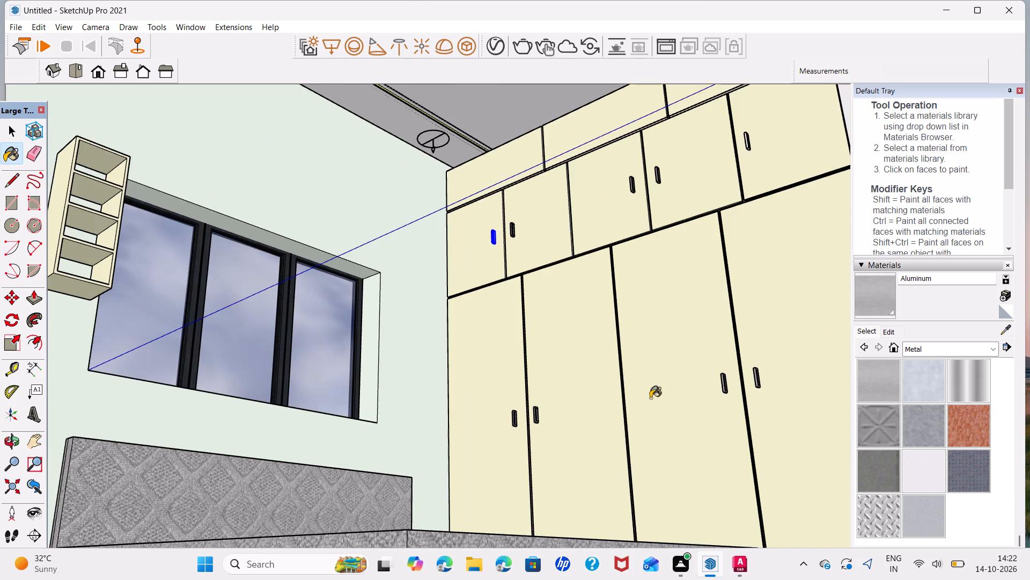
Return to an overall view of the bedroom through its open side.
shift+middle_drag(651, 397, 342, 324)
scroll(382, 352, down, 8)
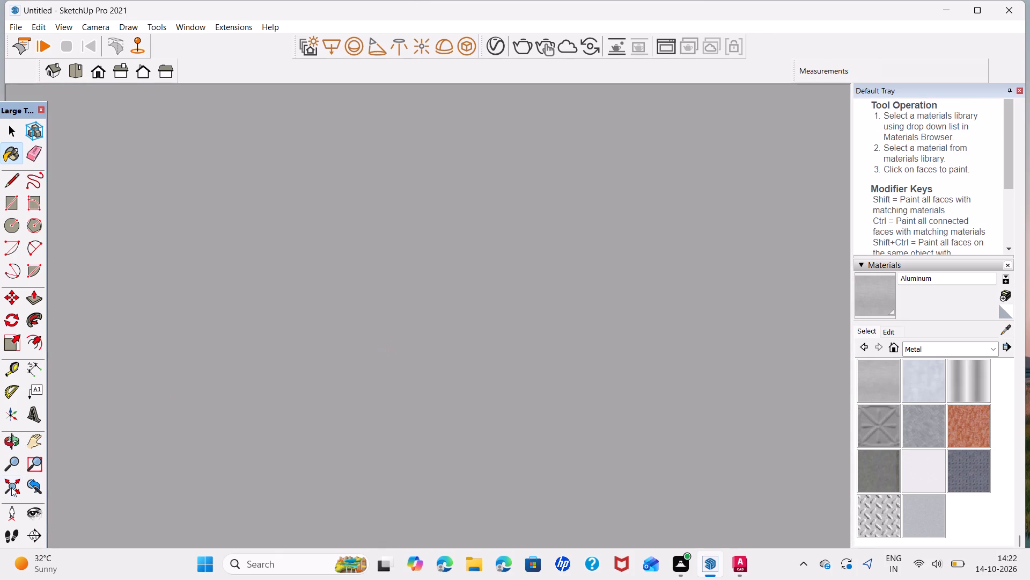
click(9, 488)
middle_drag(357, 420, 610, 450)
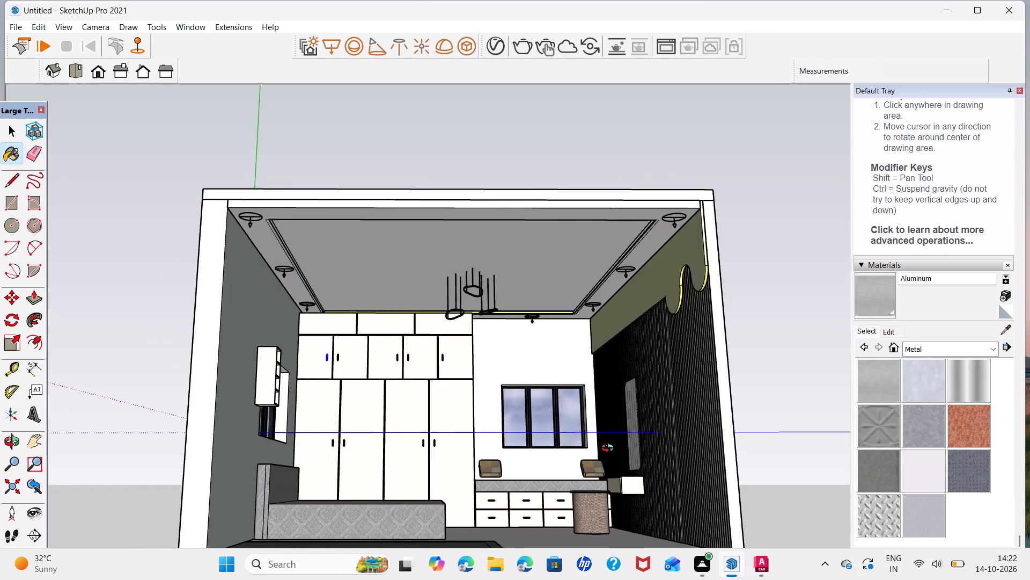
Paint the six handles on the first three drawer columns beside the wardrobe, upper and lower rows, with Aluminum.
middle_drag(610, 450, 623, 451)
scroll(509, 502, up, 7)
shift+middle_drag(509, 503, 498, 450)
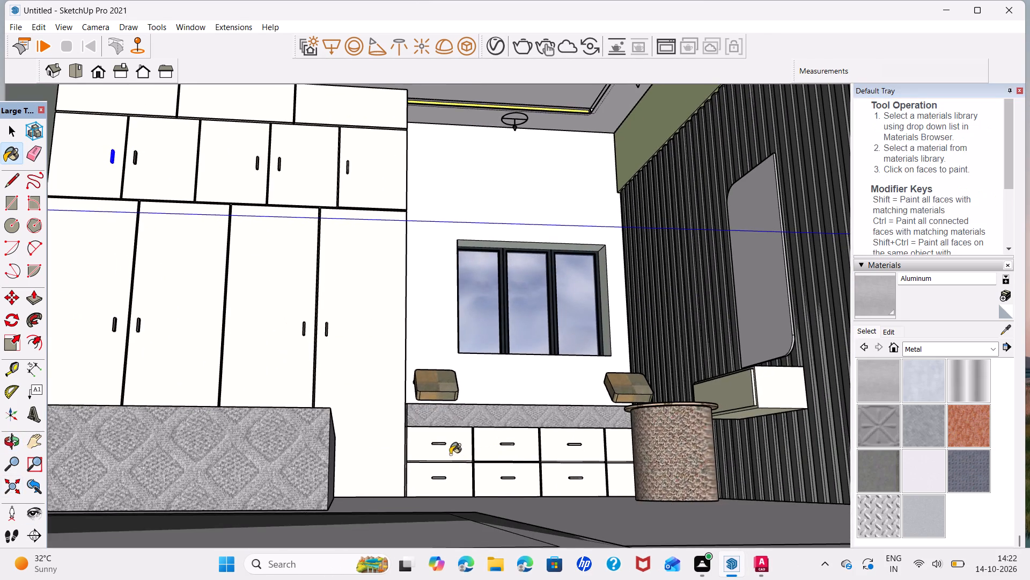
scroll(443, 448, up, 12)
click(438, 437)
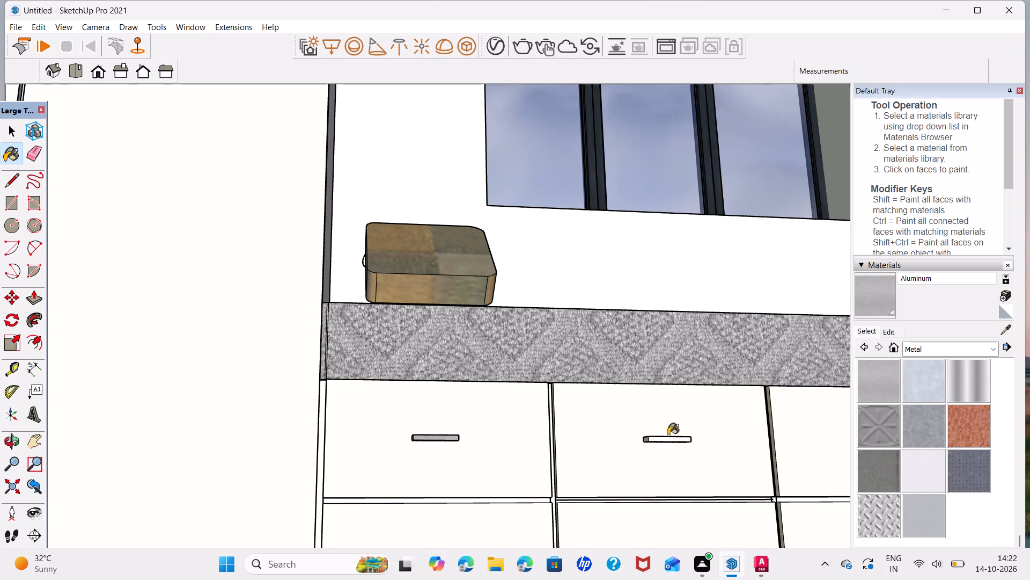
click(668, 438)
scroll(609, 484, down, 5)
shift+middle_drag(604, 493, 590, 421)
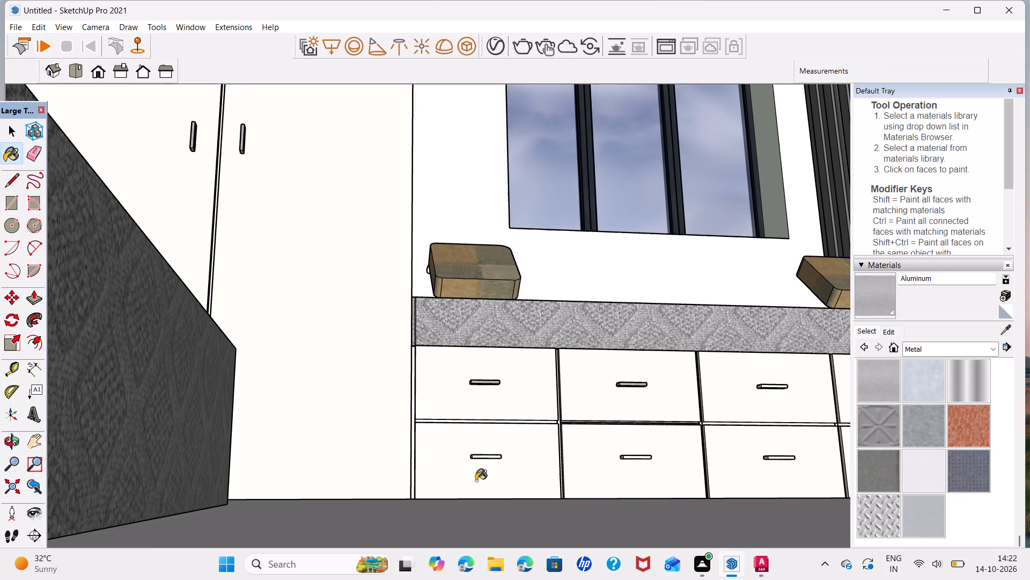
click(500, 459)
click(643, 456)
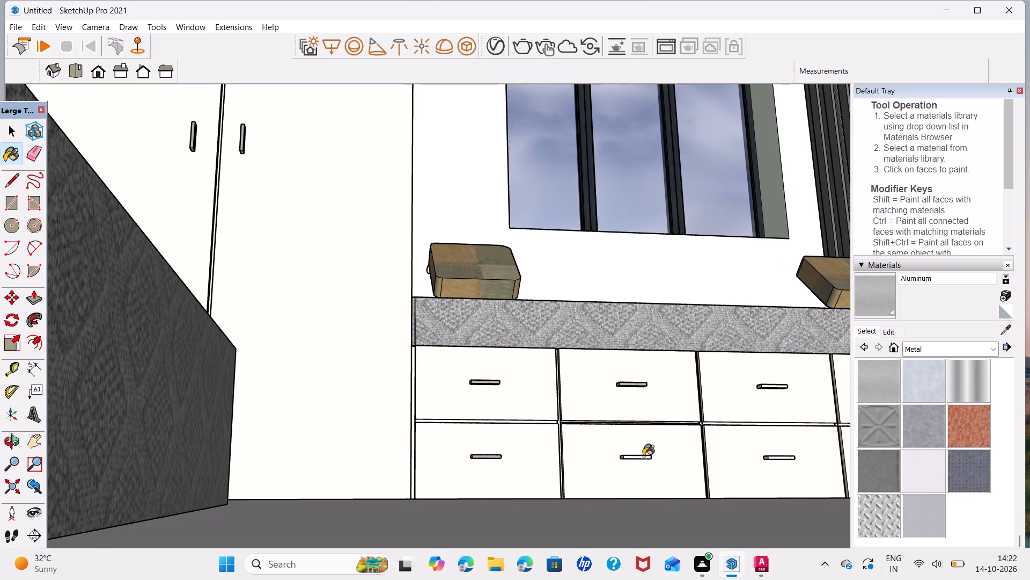
click(777, 386)
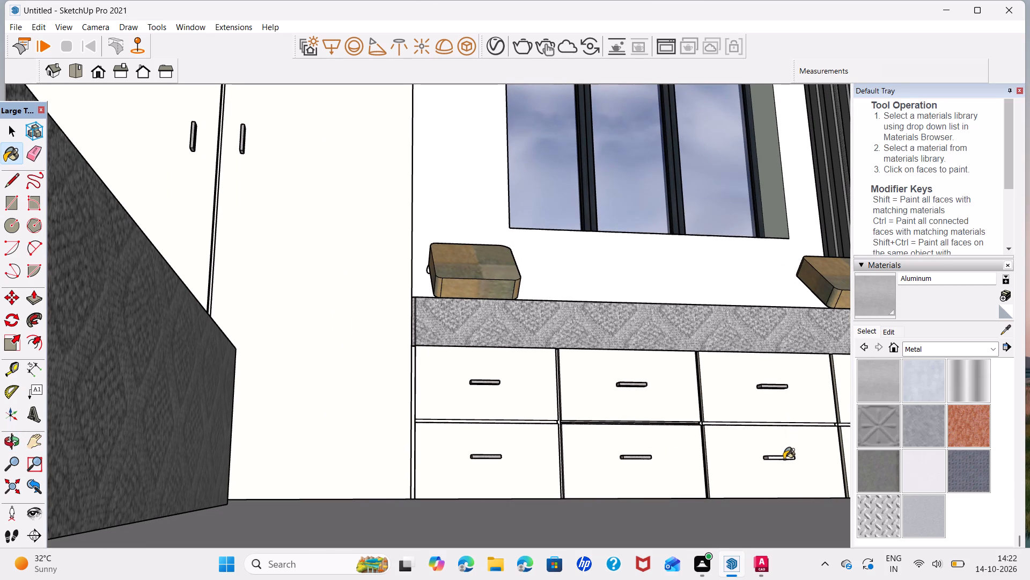
click(784, 459)
Paint both handles of the fourth drawer column, behind the round stool, with Aluminum, undoing any fill on the drawer fronts.
scroll(718, 400, down, 6)
middle_drag(718, 393, 717, 474)
scroll(697, 352, down, 5)
shift+middle_drag(703, 334, 123, 402)
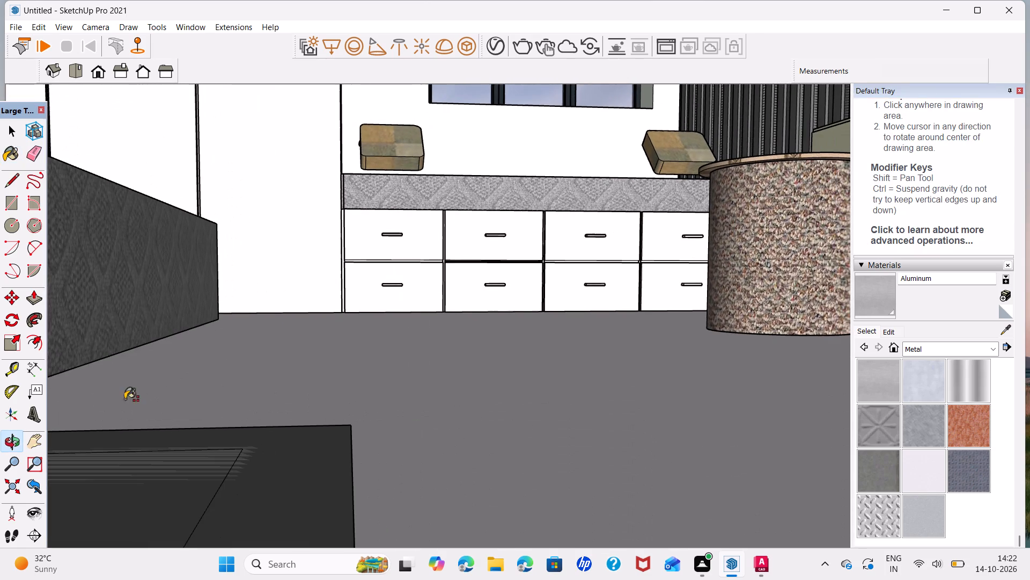
scroll(672, 235, up, 5)
click(705, 233)
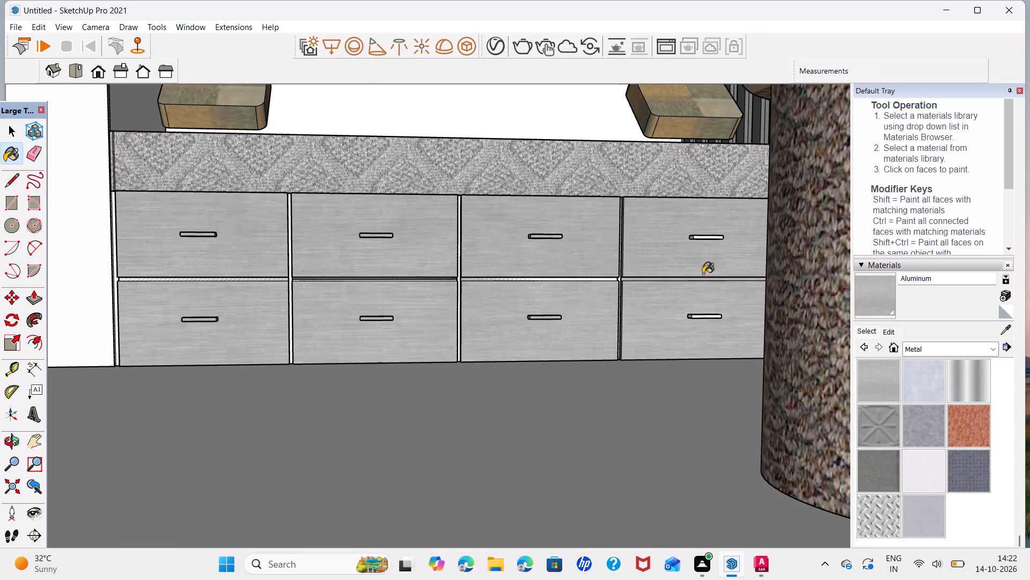
key(ctrl+z)
click(699, 315)
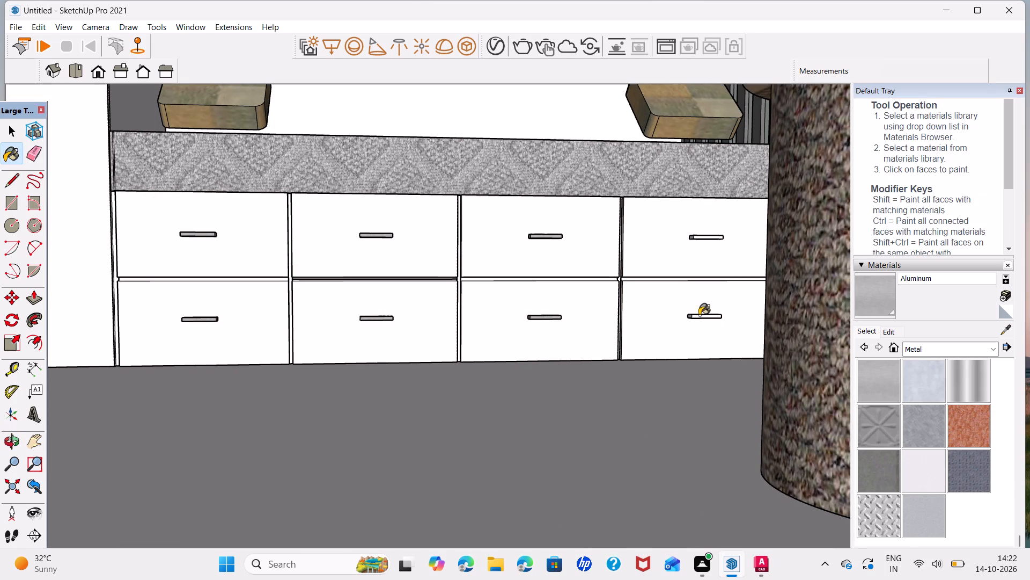
click(705, 237)
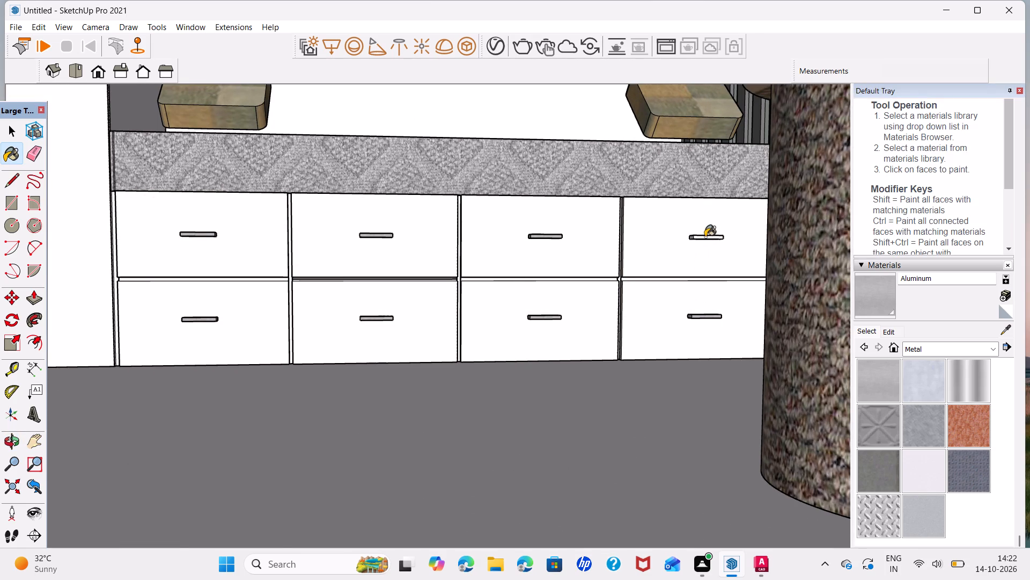
Examine the whole bedroom through its open side after finishing the handle painting.
scroll(599, 286, down, 14)
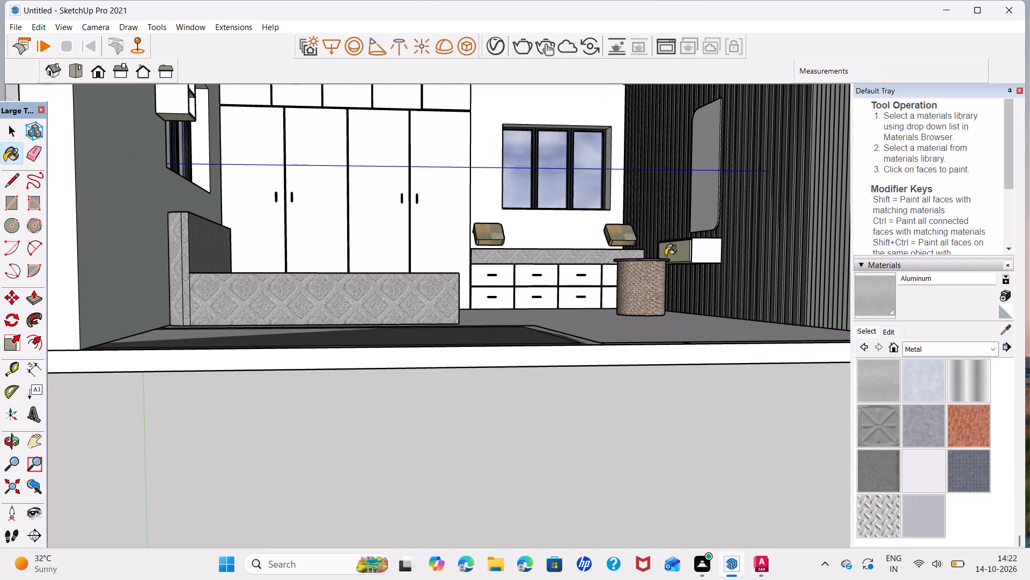
scroll(686, 244, up, 1)
scroll(764, 579, down, 3)
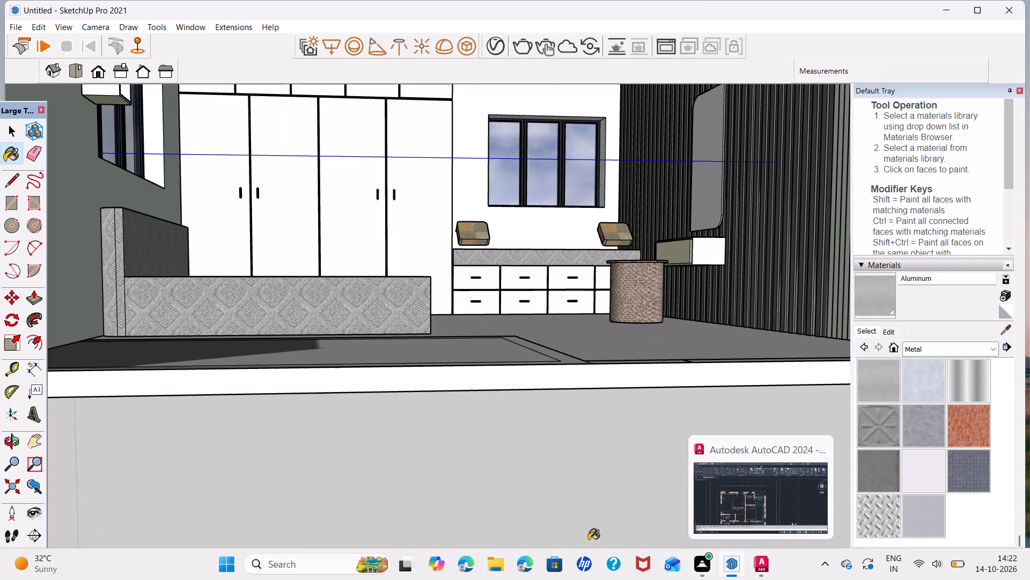
scroll(509, 257, down, 3)
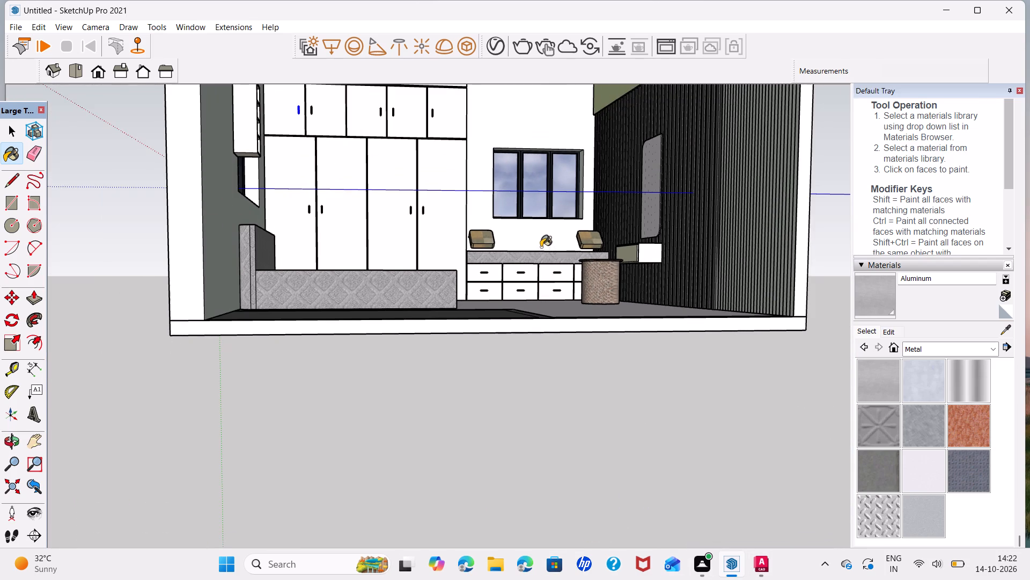
shift+middle_drag(541, 247, 519, 356)
scroll(355, 317, down, 2)
middle_drag(389, 349, 386, 350)
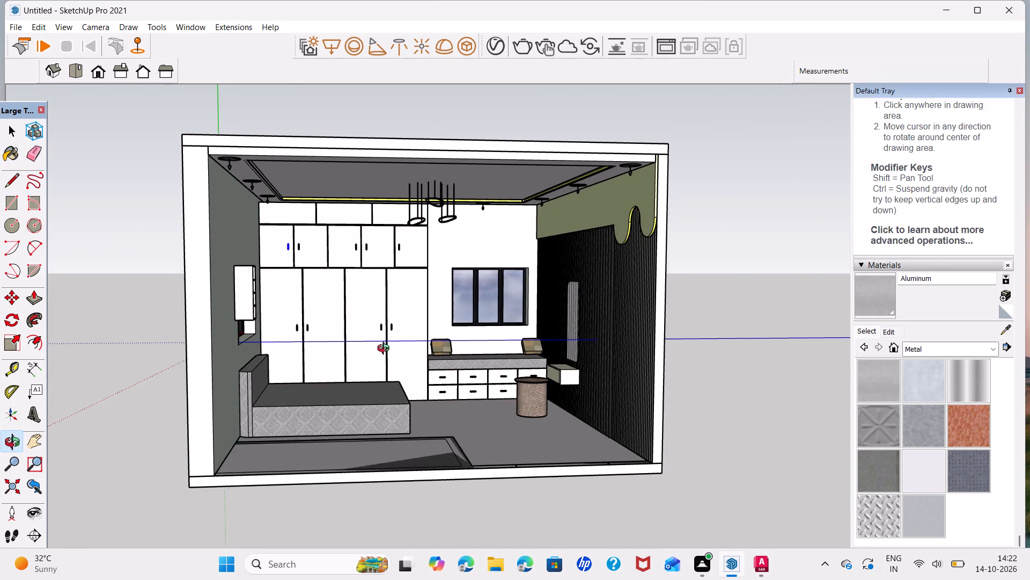
middle_drag(386, 350, 372, 343)
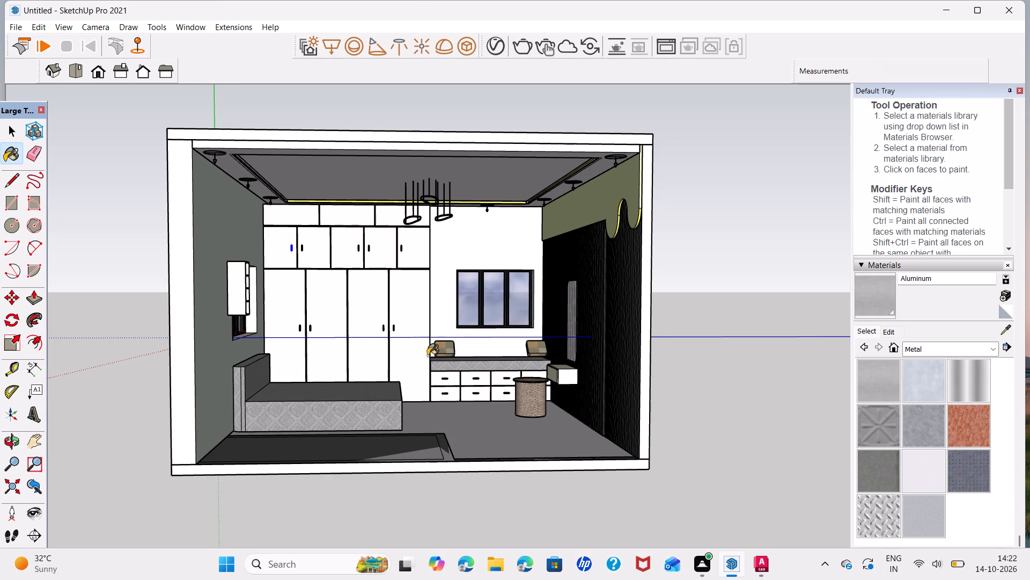
middle_drag(438, 359, 439, 351)
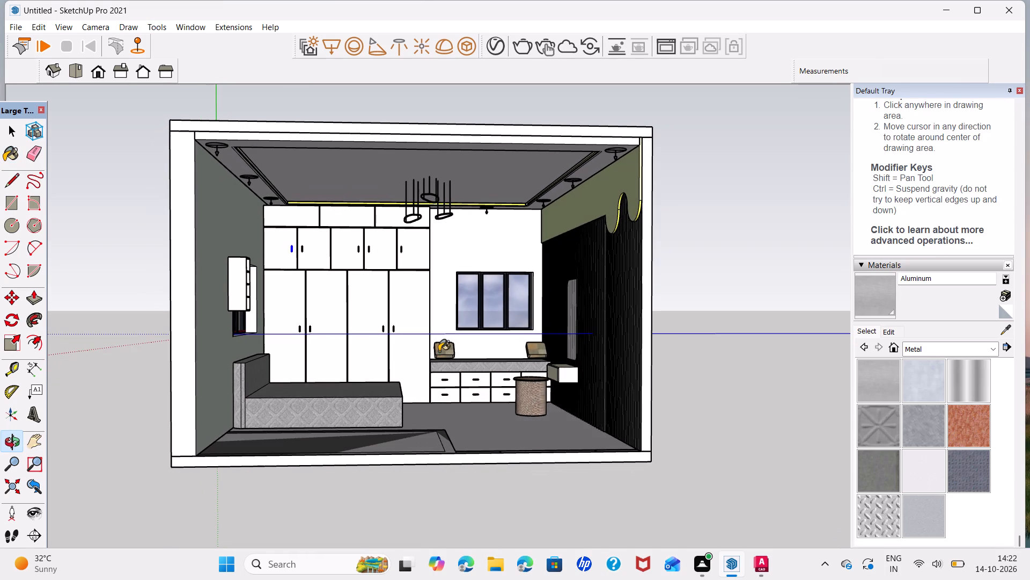
key(space)
Render the whole bedroom in V-Ray as seen through its open side, check the image and close the frame buffer.
scroll(510, 346, up, 1)
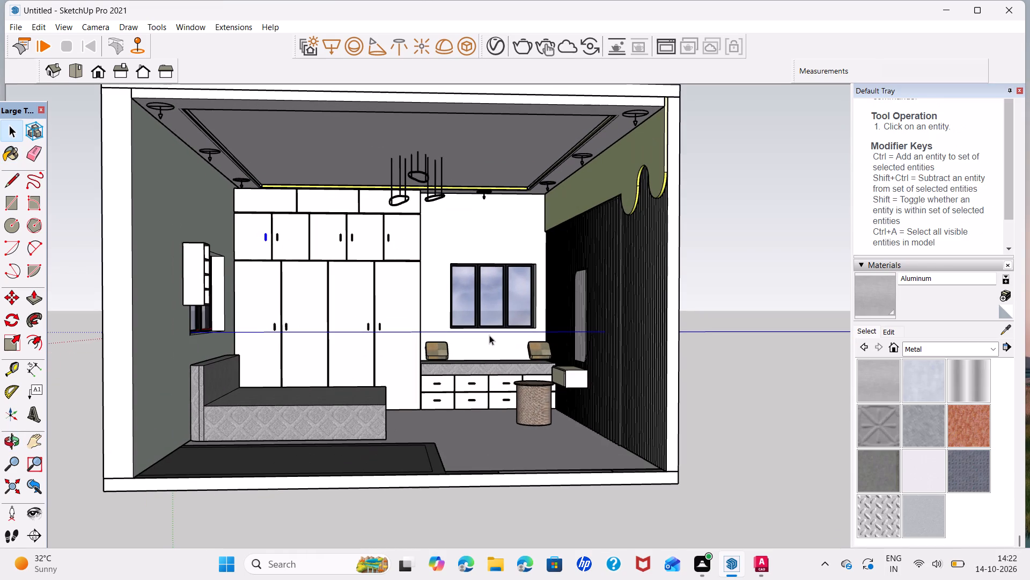
middle_drag(489, 334, 484, 352)
middle_drag(525, 396, 512, 400)
middle_drag(389, 350, 494, 345)
middle_drag(572, 368, 568, 369)
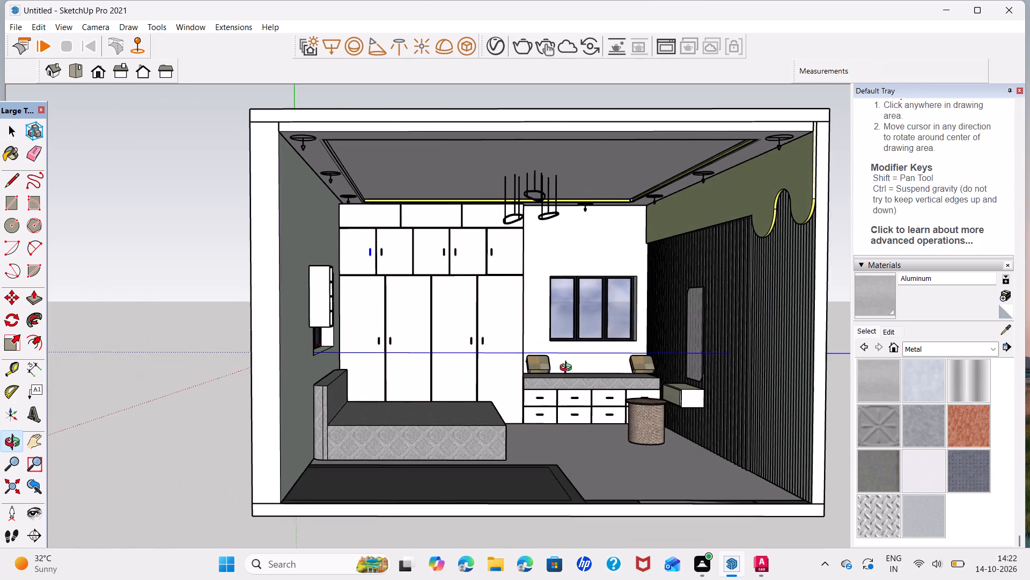
middle_drag(568, 369, 562, 367)
shift+middle_drag(573, 352, 519, 358)
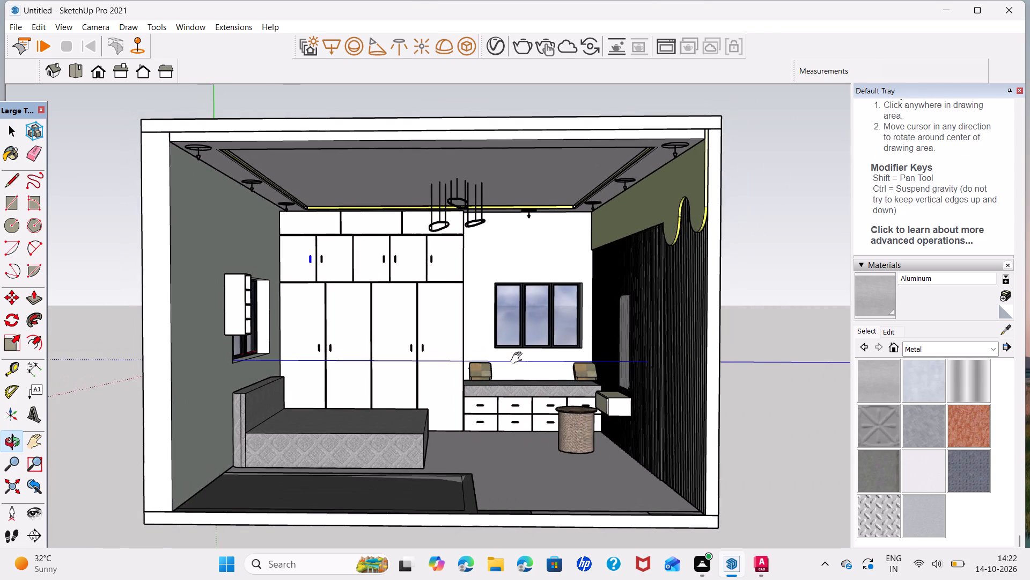
shift+middle_drag(519, 358, 521, 356)
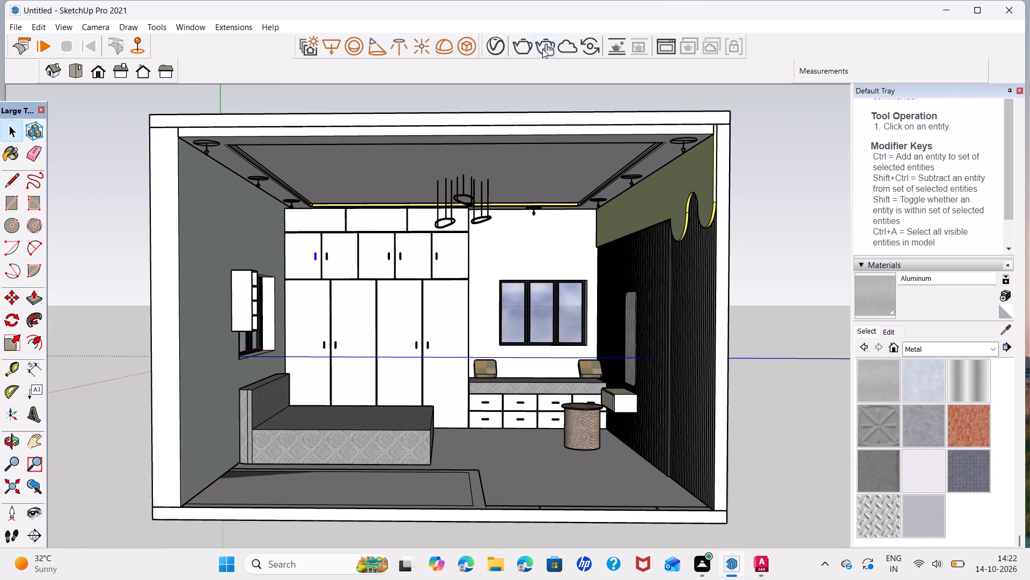
click(524, 38)
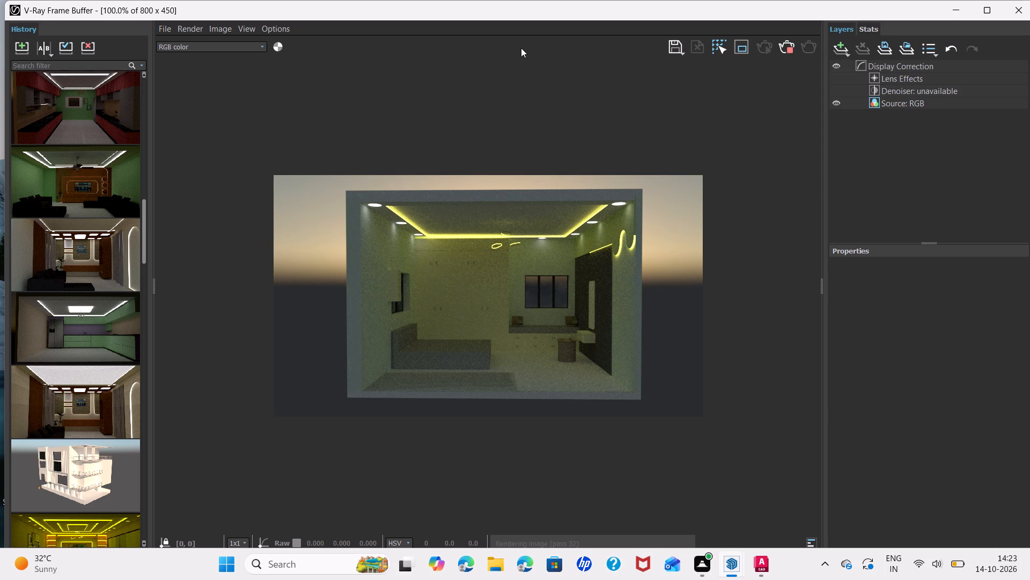
click(1016, 4)
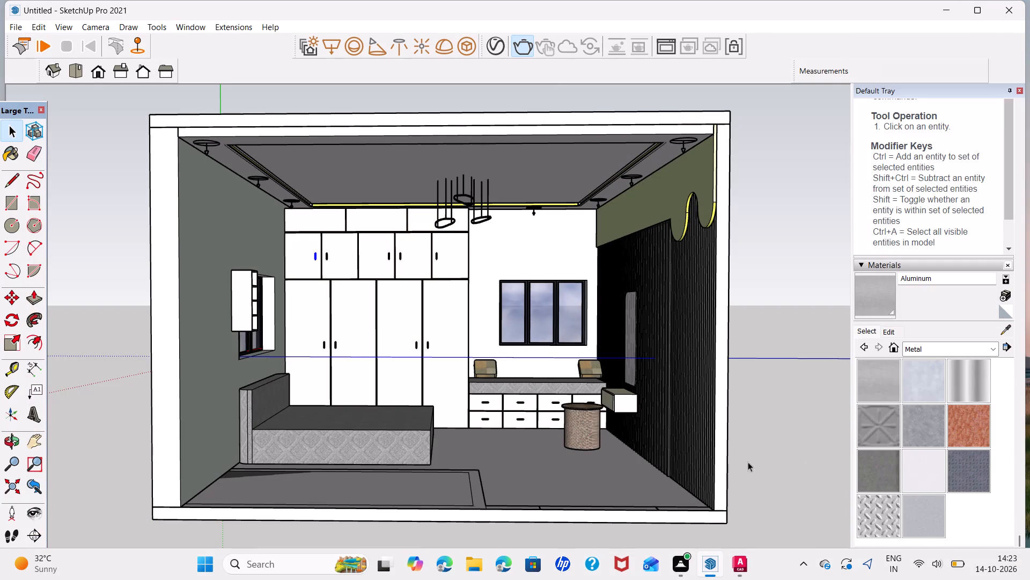
Start a closer V-Ray render of the bedroom interior, with the wardrobe, bed and window filling the frame.
scroll(413, 446, up, 2)
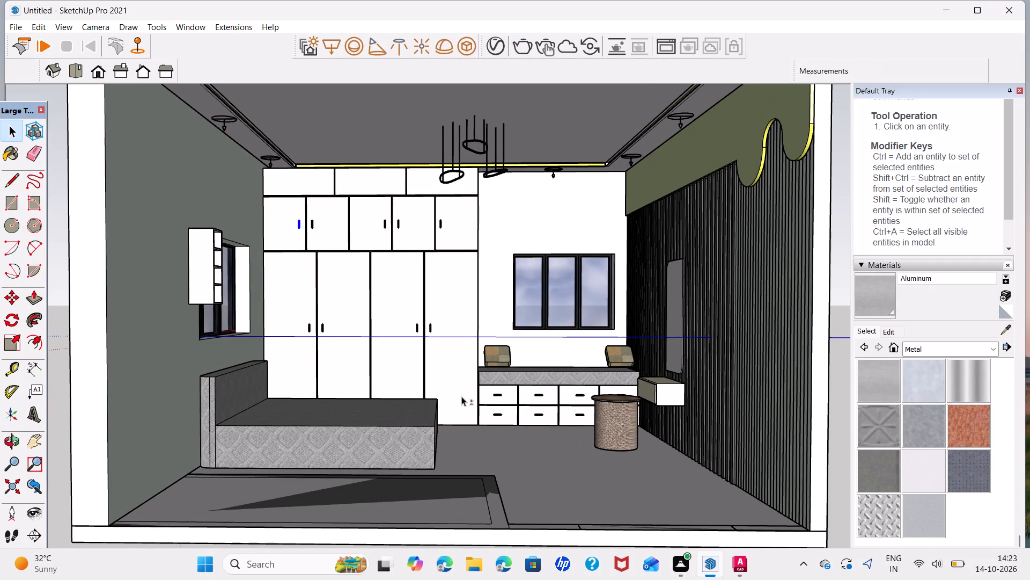
shift+middle_click(461, 396)
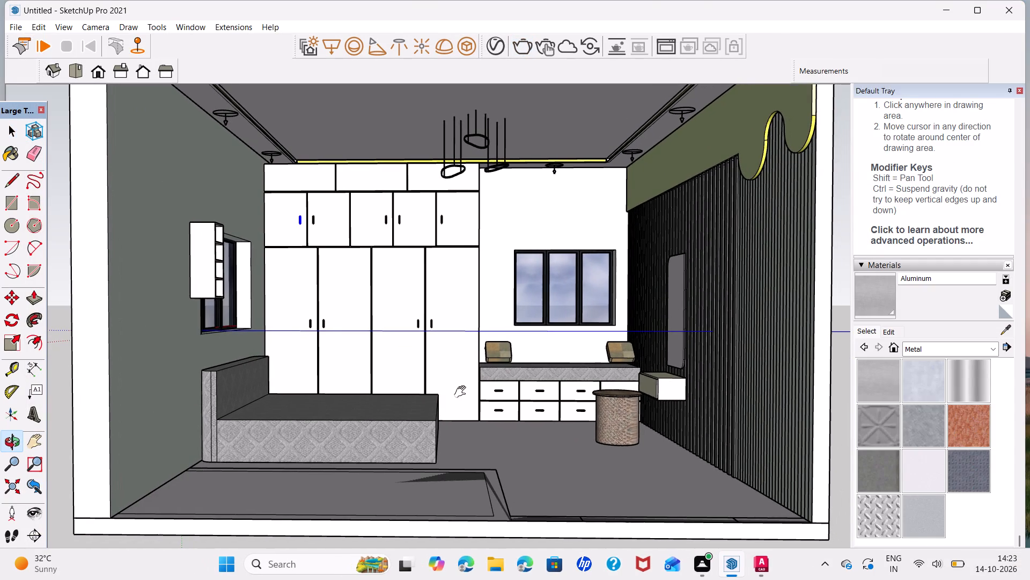
shift+middle_drag(462, 392, 463, 404)
scroll(463, 404, up, 1)
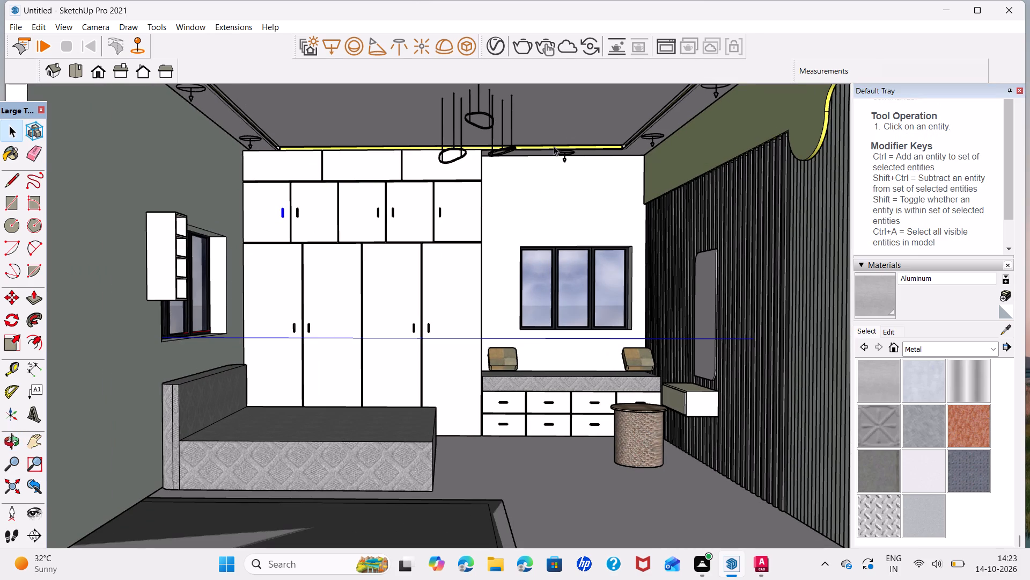
click(515, 45)
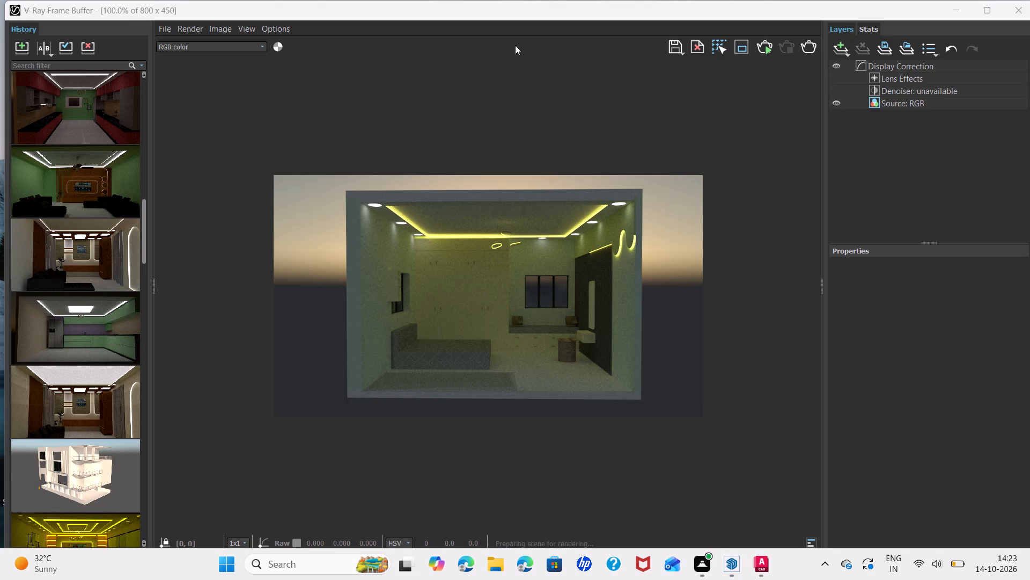
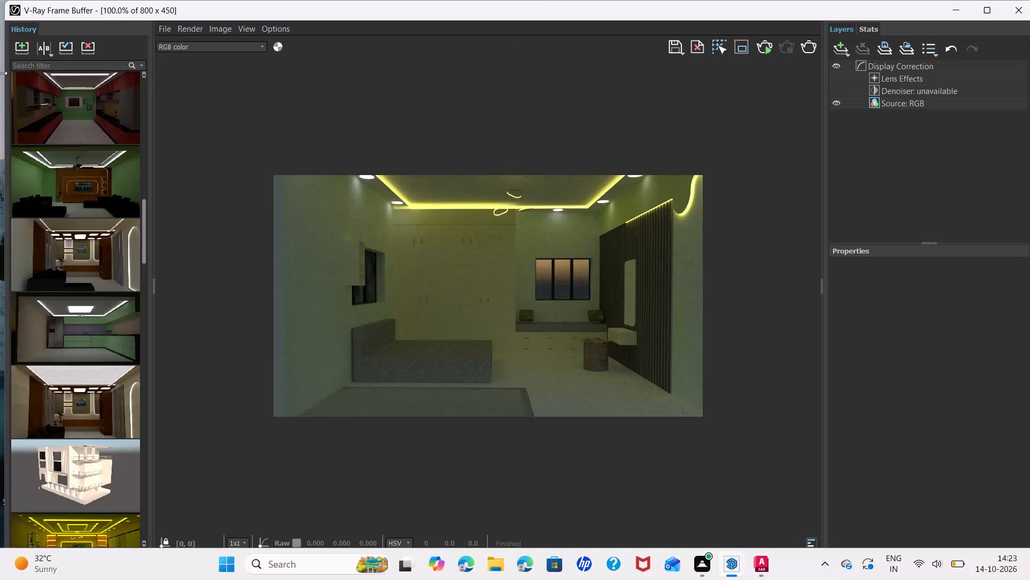
Store the finished bedroom render in the frame buffer's history.
click(17, 44)
scroll(101, 128, up, 14)
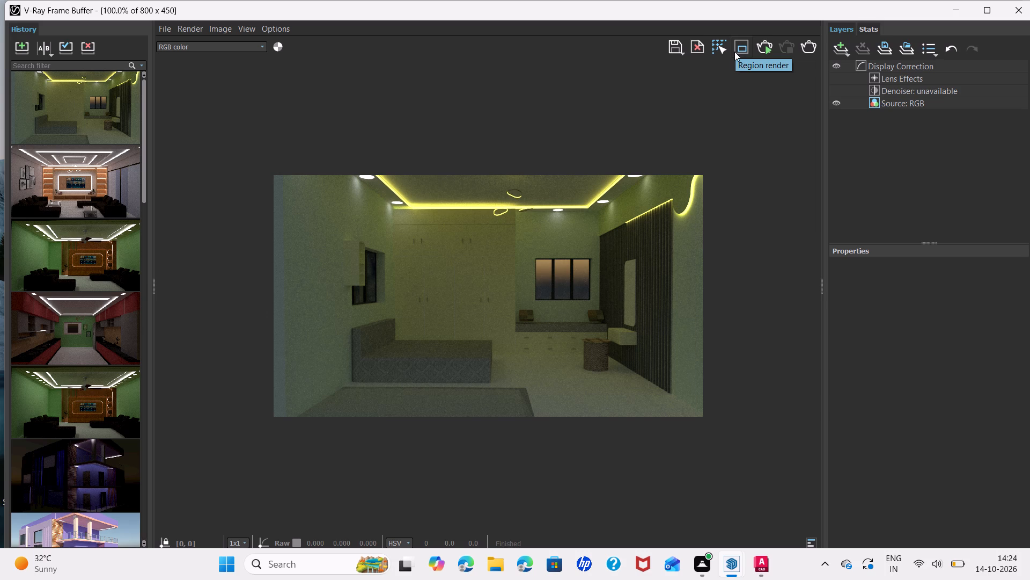
Save the bedroom render to the Desktop as a PNG named BED ROOM 3BHK and close the frame buffer.
click(673, 52)
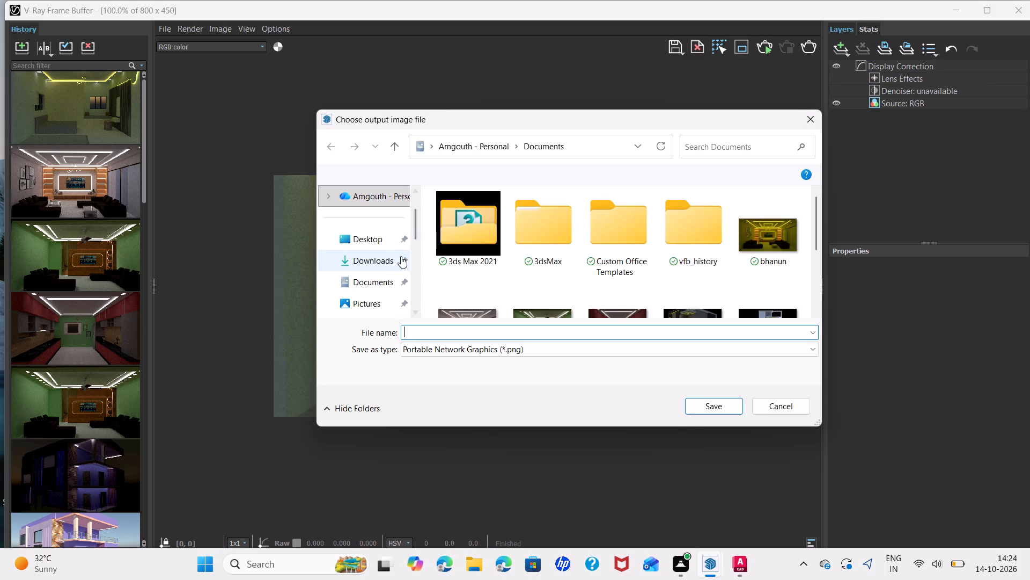
click(384, 241)
click(467, 337)
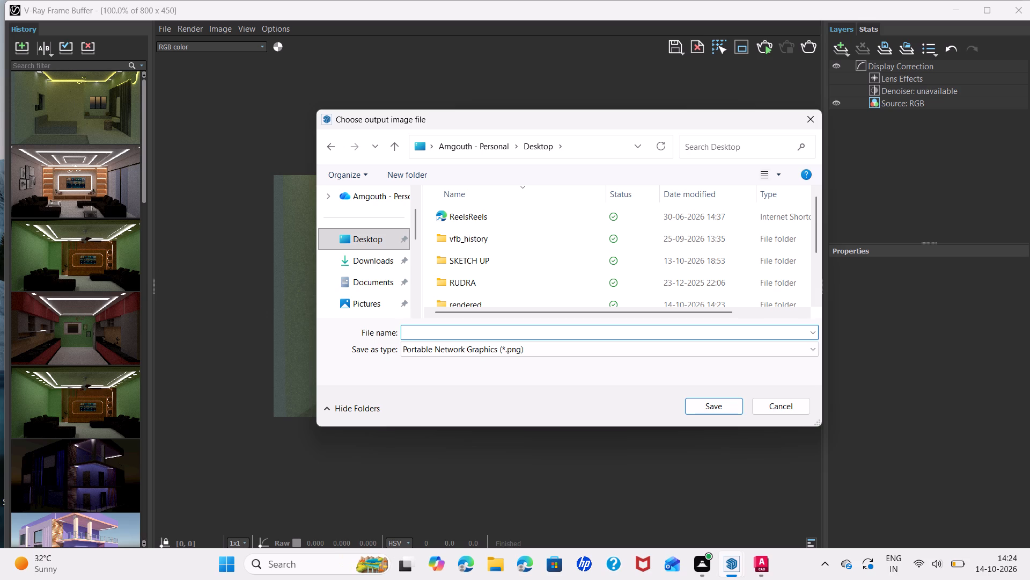
text(BED ROOM)
key(space)
text(3BHK)
click(711, 409)
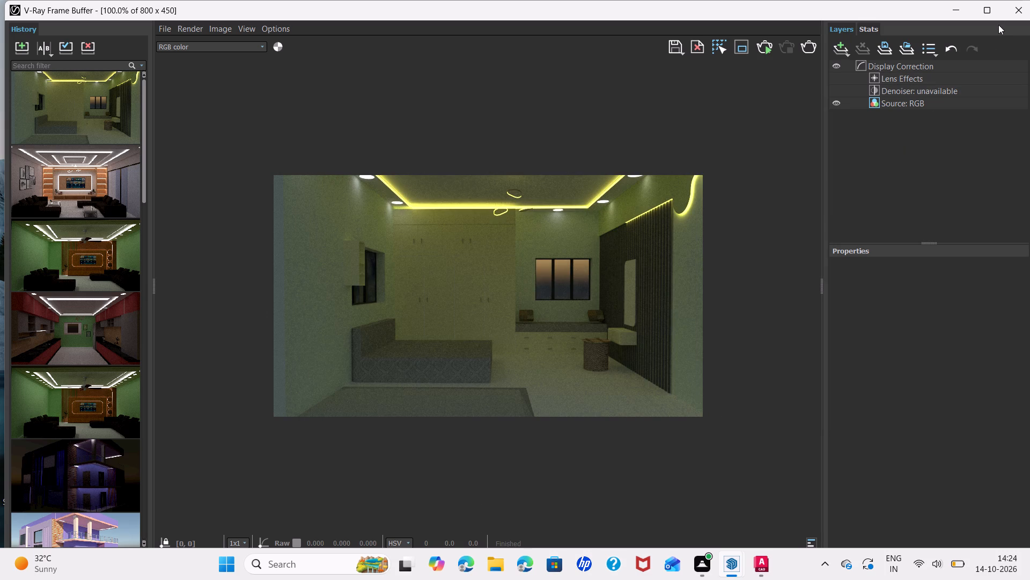
click(1017, 1)
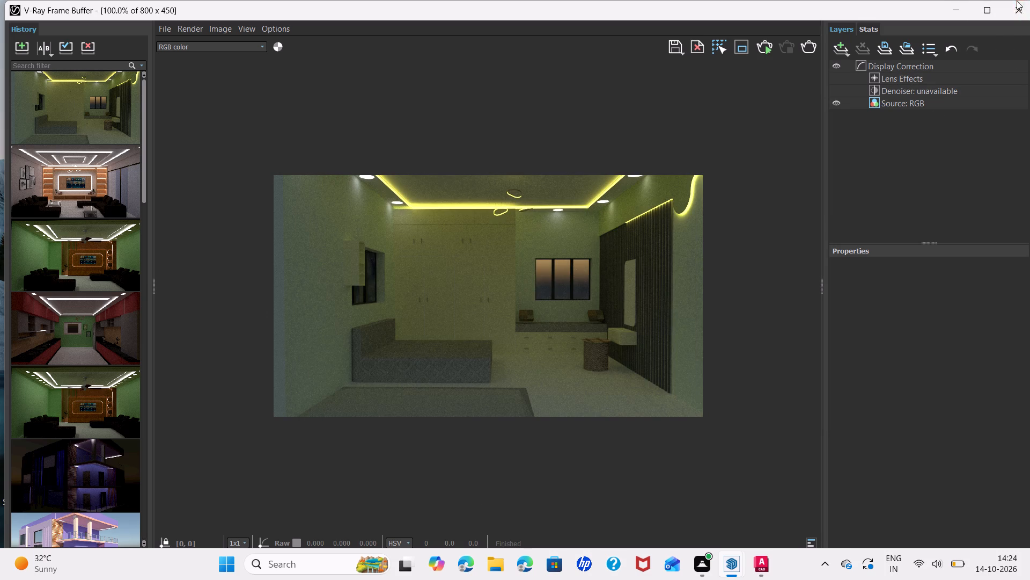
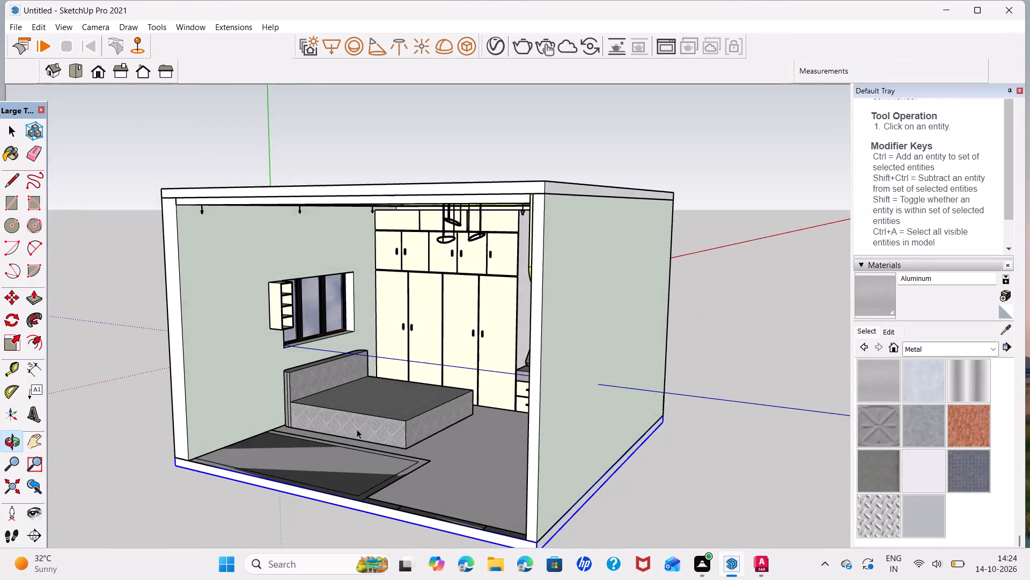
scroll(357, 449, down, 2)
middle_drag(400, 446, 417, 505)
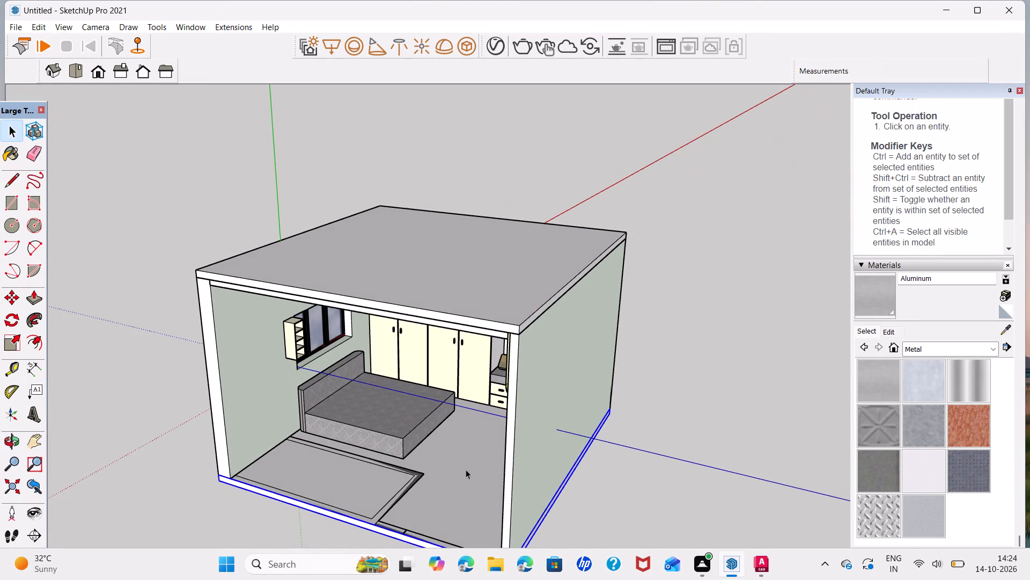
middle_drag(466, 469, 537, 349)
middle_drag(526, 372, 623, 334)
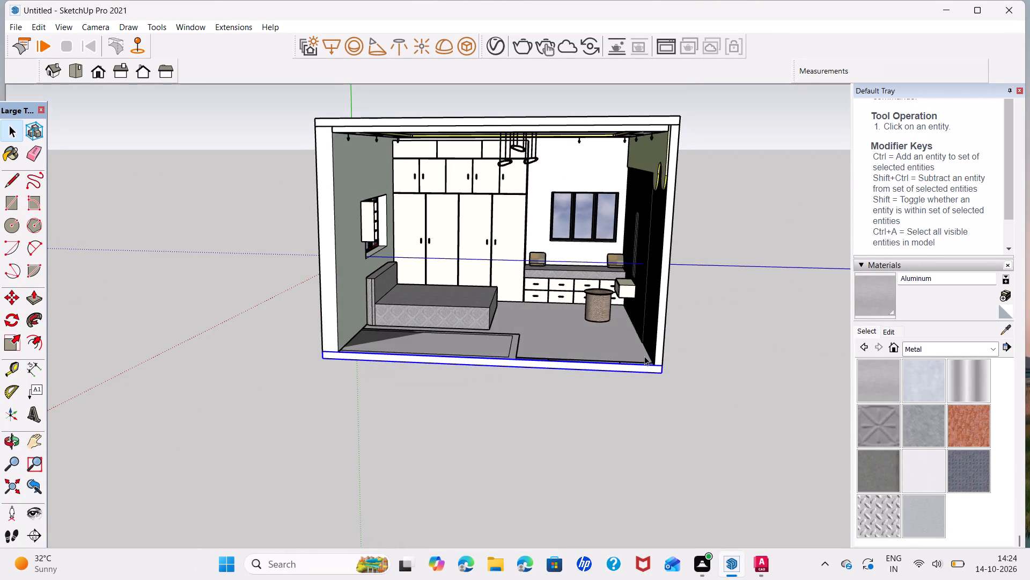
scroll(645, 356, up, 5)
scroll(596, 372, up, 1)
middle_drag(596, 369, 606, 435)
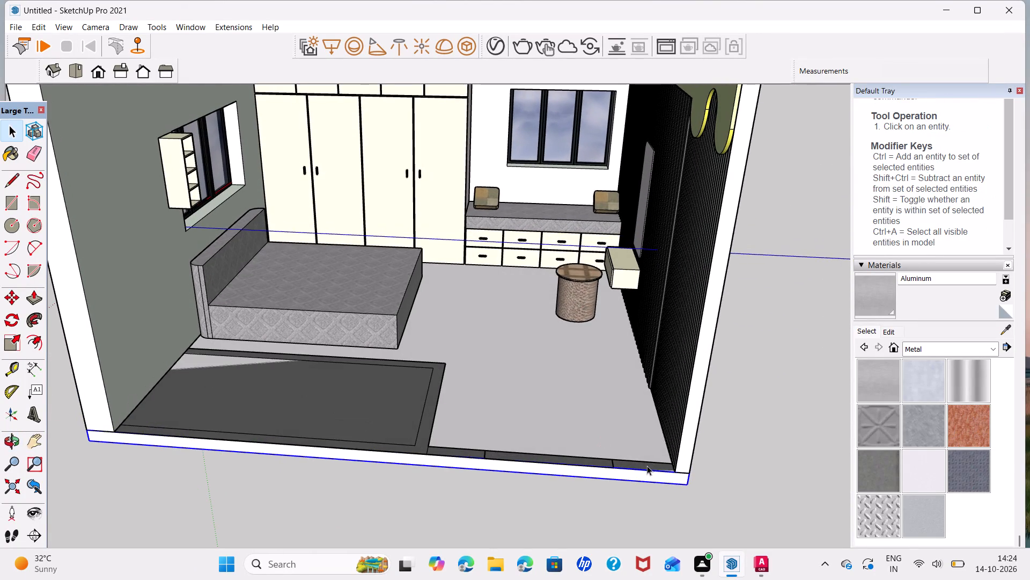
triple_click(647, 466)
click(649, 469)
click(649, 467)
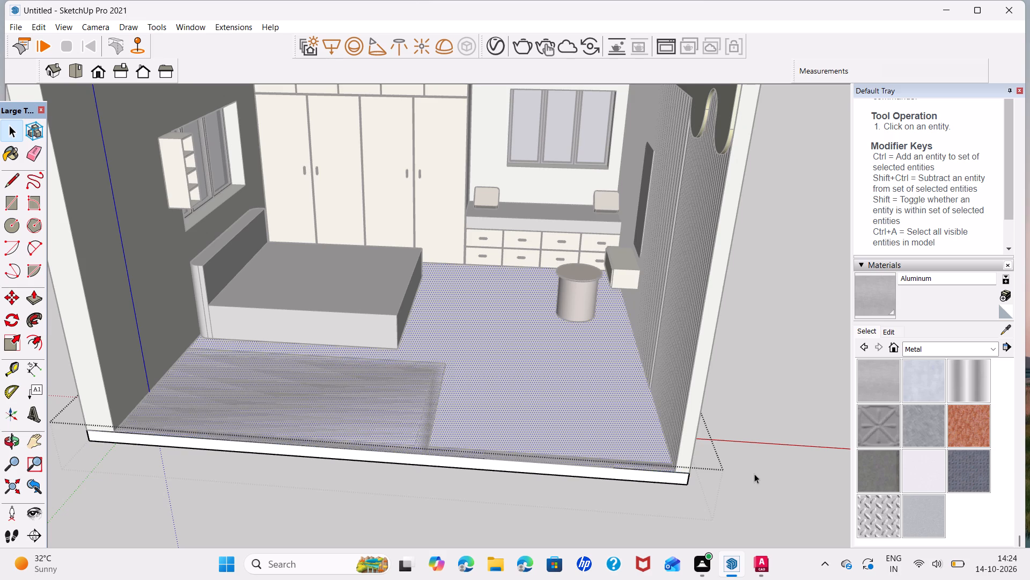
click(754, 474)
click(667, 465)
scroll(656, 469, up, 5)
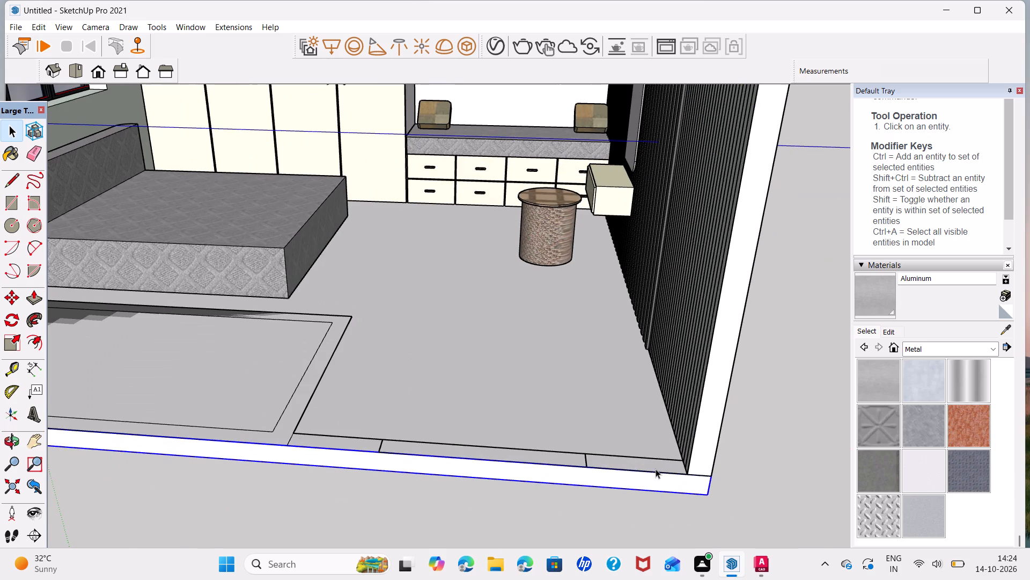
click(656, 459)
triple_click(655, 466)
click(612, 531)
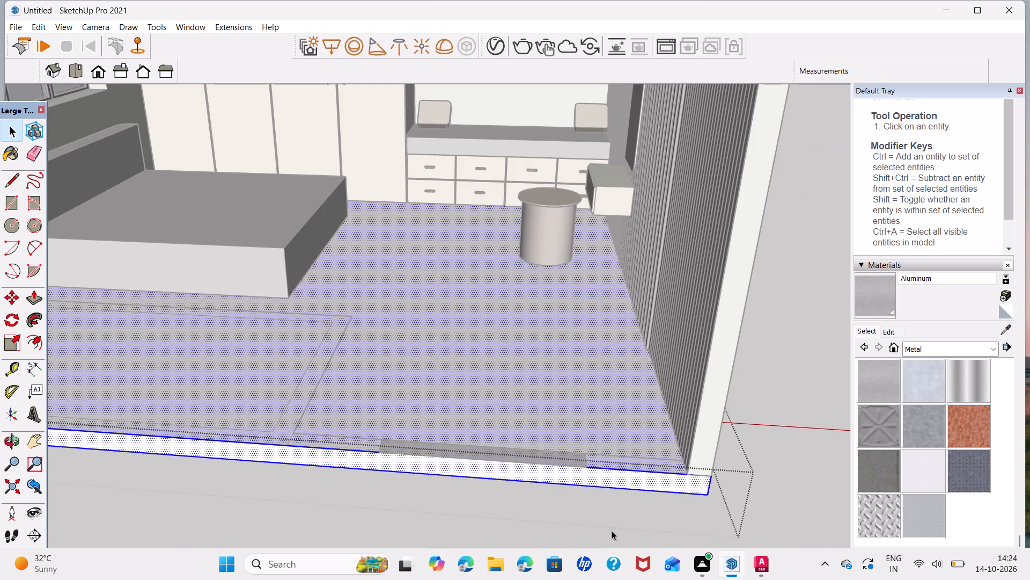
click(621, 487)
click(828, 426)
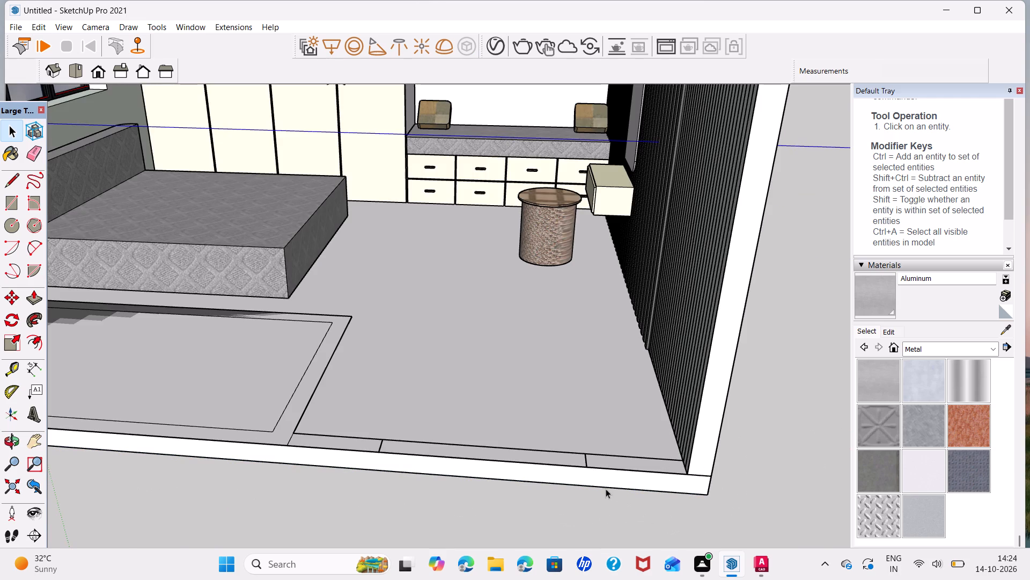
Draw a rectangle about 1' 5" by 3 1/2" on the floor at the open-front corner beside the fluted wall.
key(r)
click(584, 455)
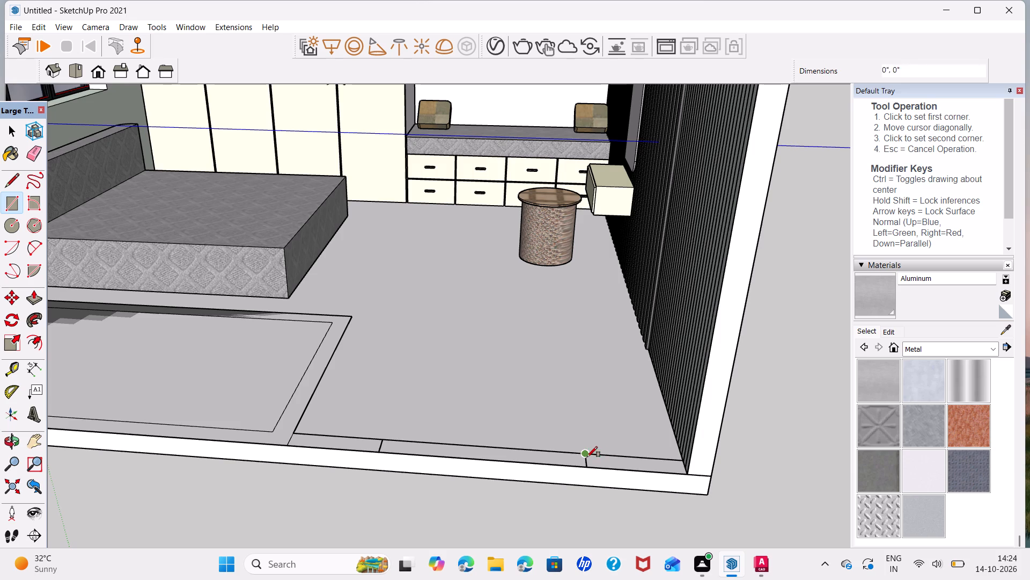
click(687, 473)
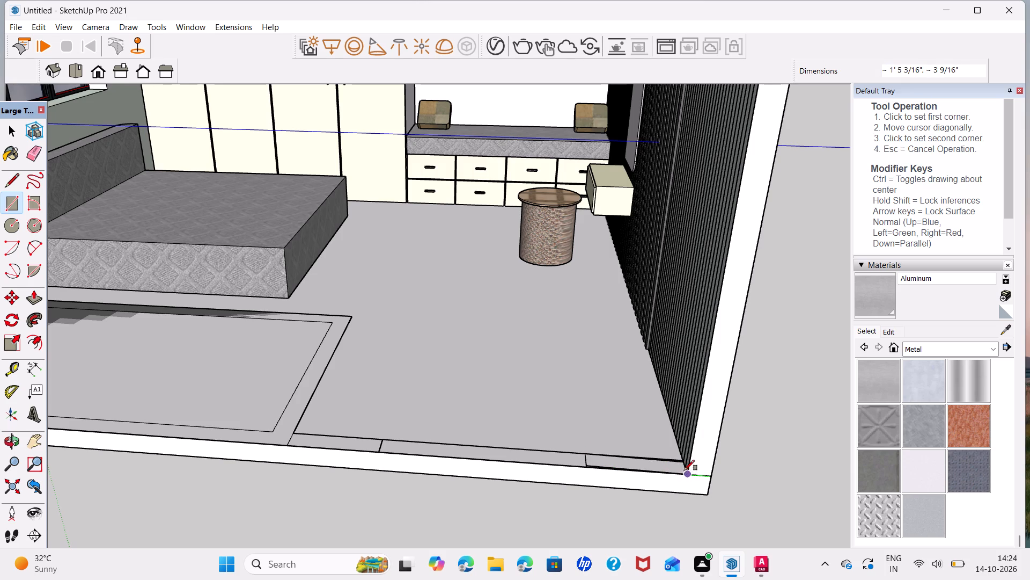
key(space)
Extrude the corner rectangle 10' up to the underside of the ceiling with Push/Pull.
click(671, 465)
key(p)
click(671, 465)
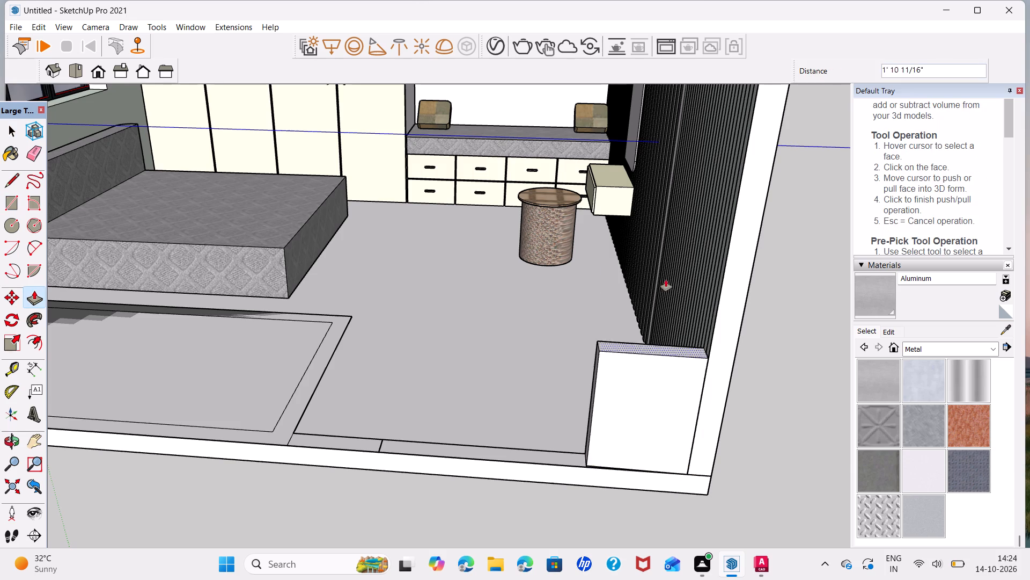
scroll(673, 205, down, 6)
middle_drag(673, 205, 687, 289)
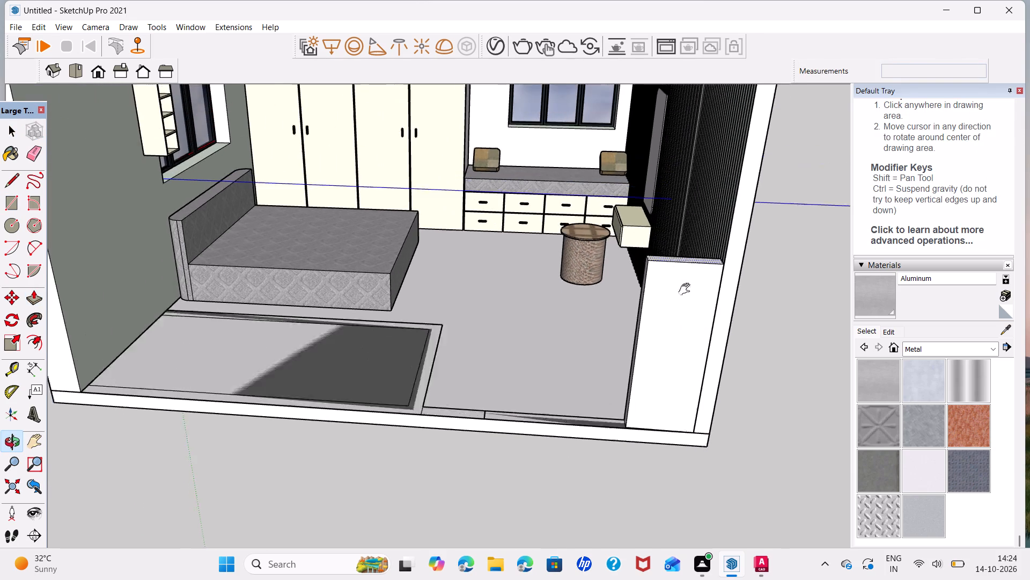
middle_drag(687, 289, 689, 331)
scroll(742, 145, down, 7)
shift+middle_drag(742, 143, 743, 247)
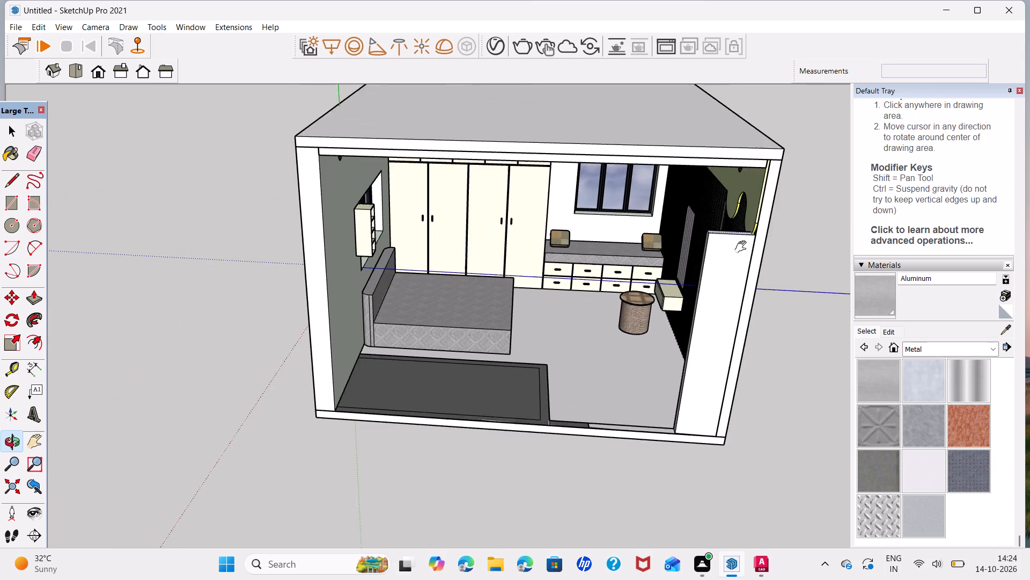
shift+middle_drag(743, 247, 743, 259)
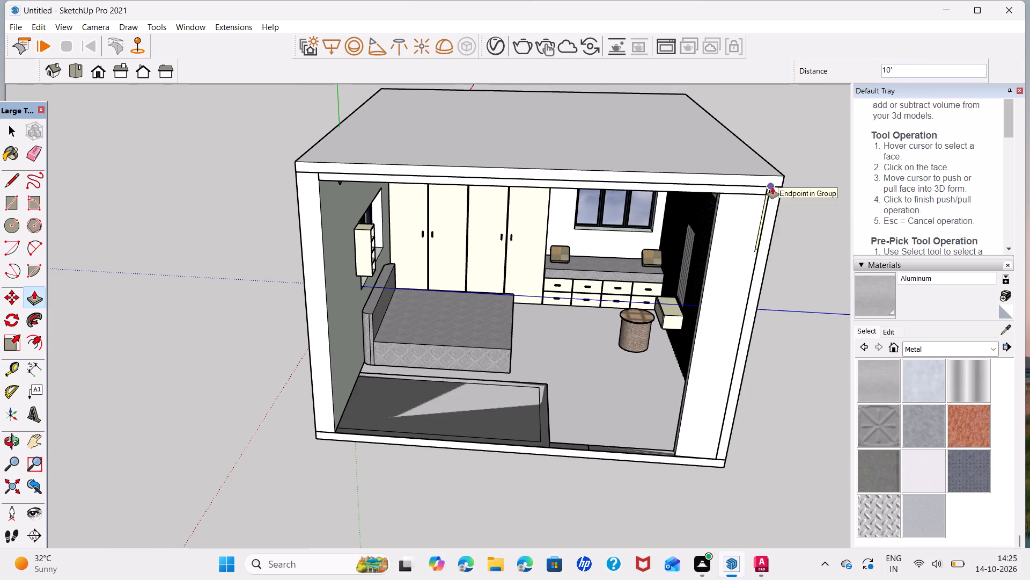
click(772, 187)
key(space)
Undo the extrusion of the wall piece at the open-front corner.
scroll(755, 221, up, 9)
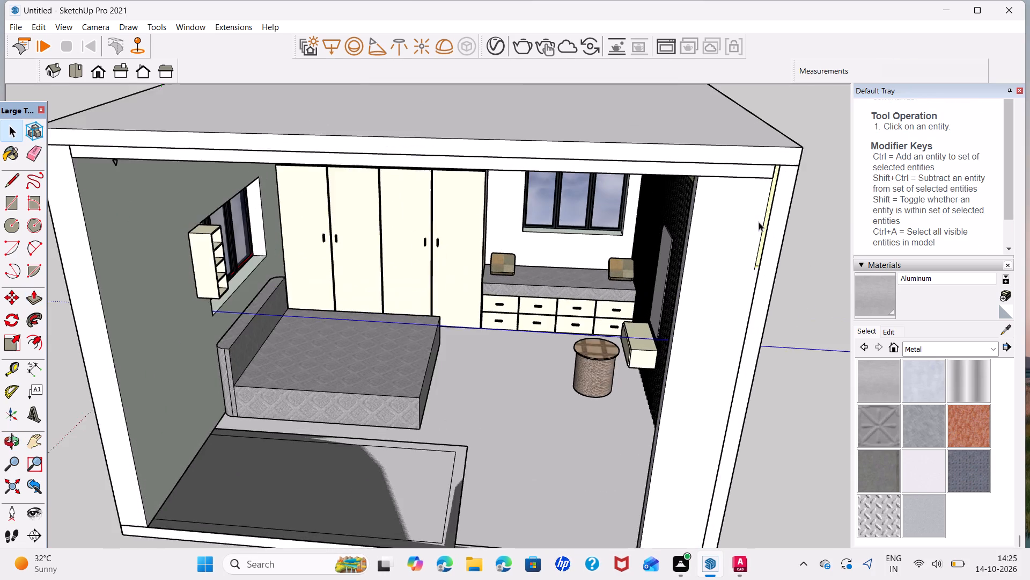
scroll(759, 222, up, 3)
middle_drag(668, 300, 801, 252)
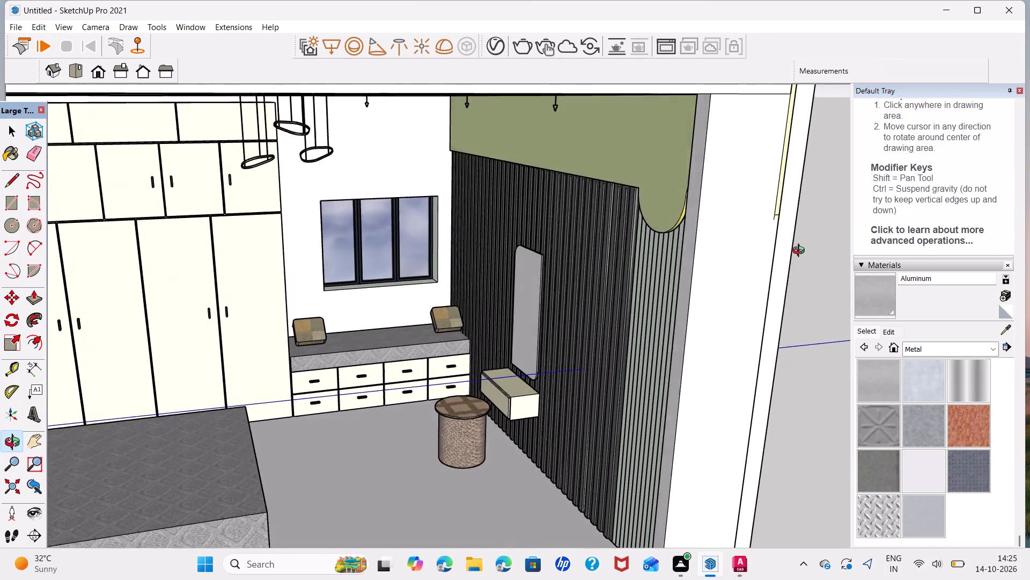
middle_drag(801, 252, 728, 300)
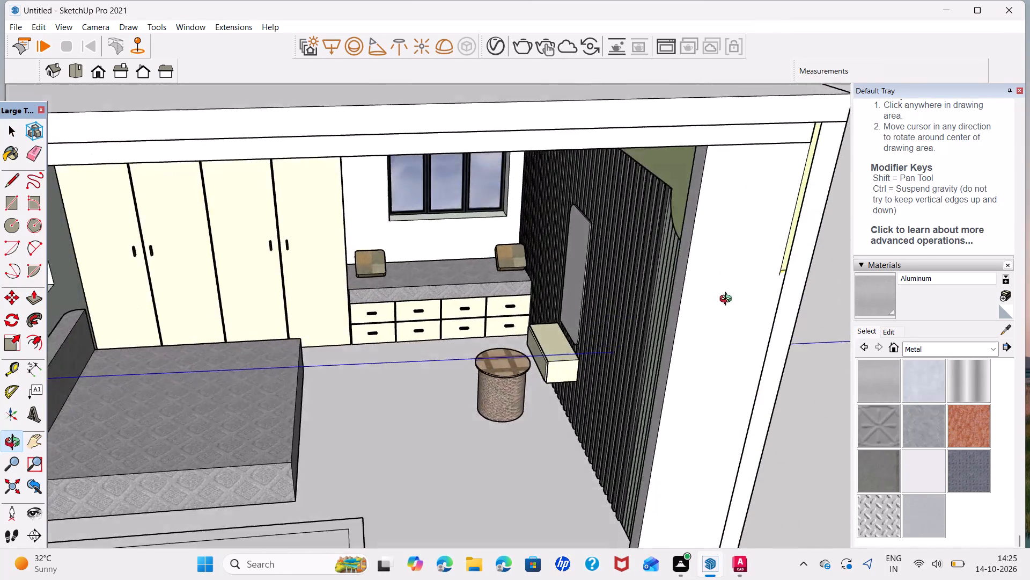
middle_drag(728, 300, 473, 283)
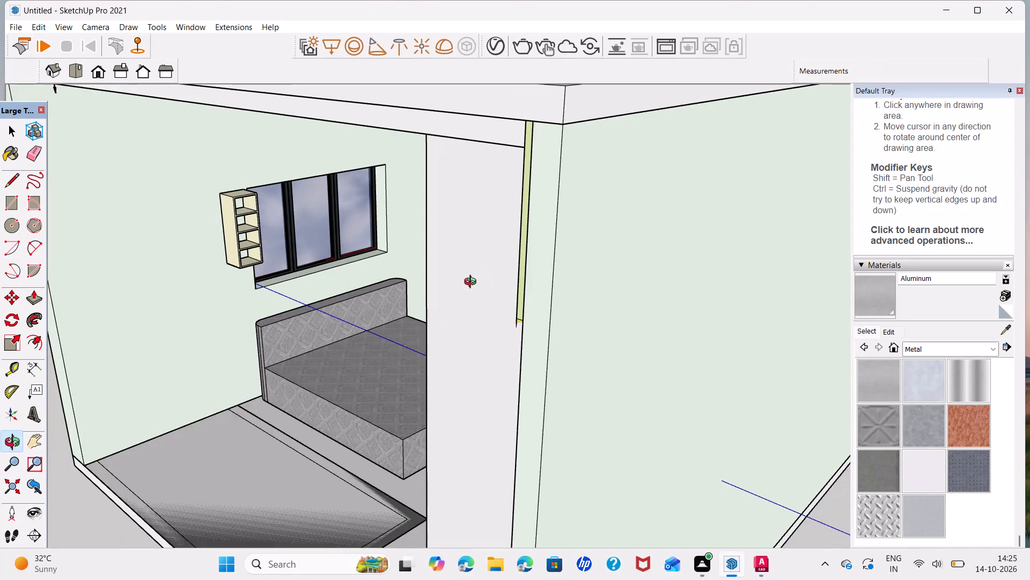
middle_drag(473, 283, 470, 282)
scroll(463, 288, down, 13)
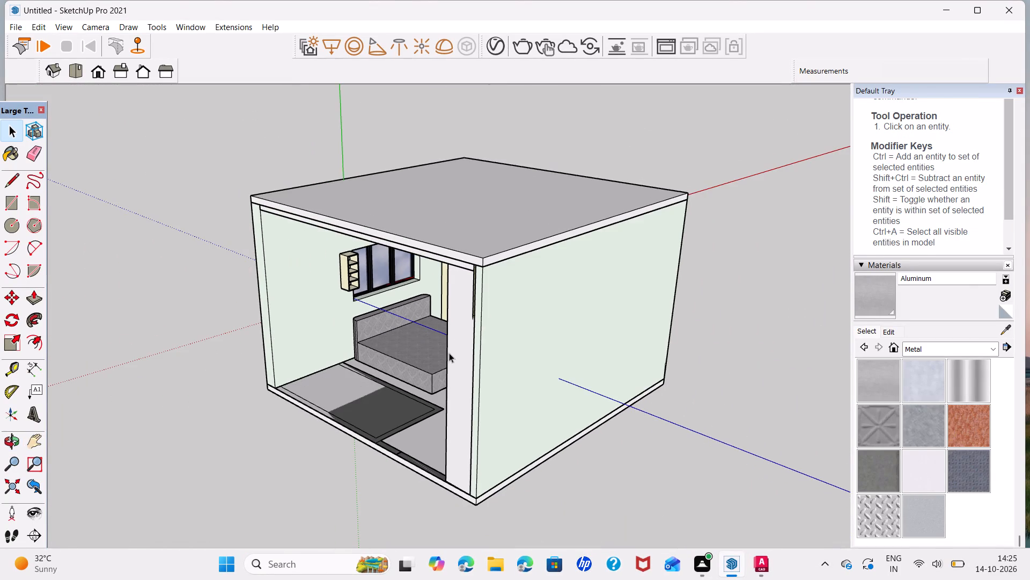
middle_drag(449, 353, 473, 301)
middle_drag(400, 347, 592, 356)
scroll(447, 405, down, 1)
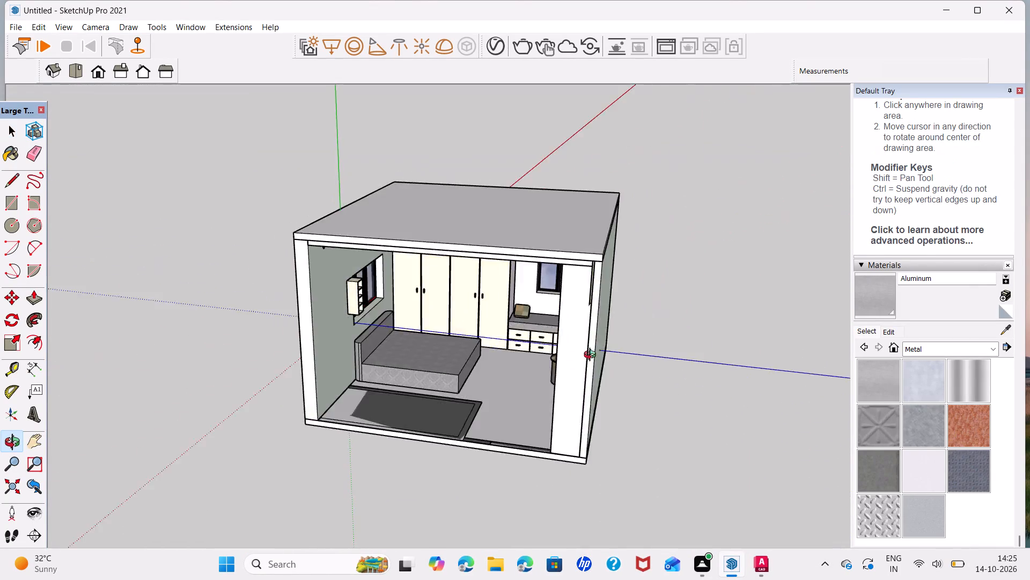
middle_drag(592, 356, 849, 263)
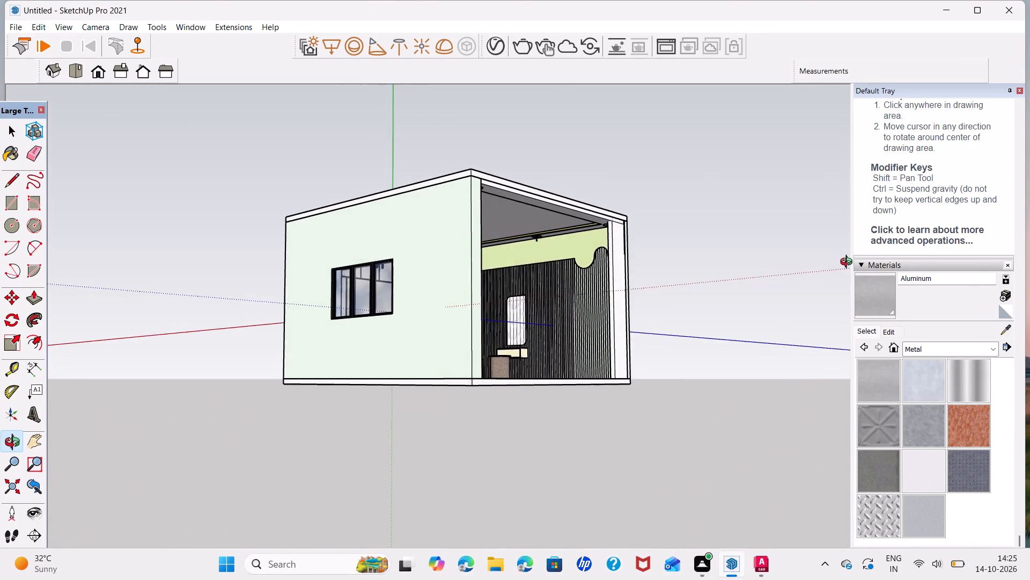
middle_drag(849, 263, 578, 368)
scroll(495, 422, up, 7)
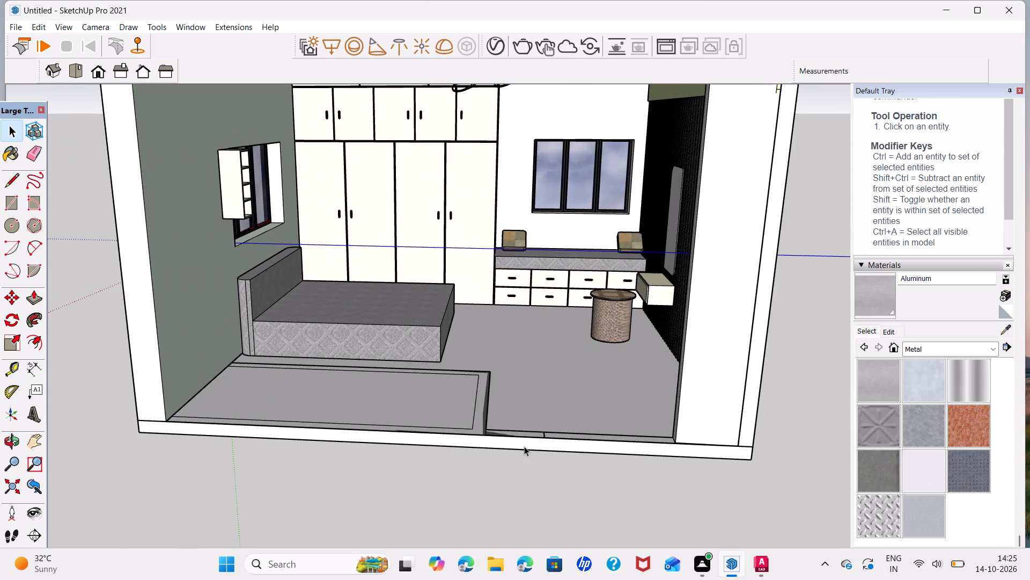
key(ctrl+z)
Frame the whole bedroom head-on through its open front, showing the floor, ceiling and both side walls.
scroll(664, 436, down, 3)
middle_drag(601, 386, 615, 485)
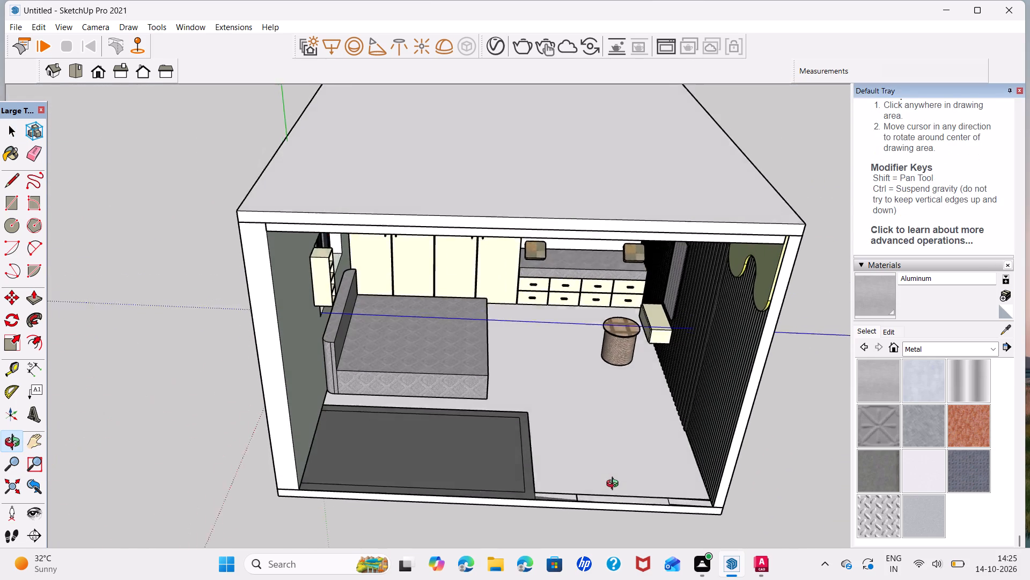
middle_drag(615, 485, 615, 495)
middle_drag(585, 429, 592, 315)
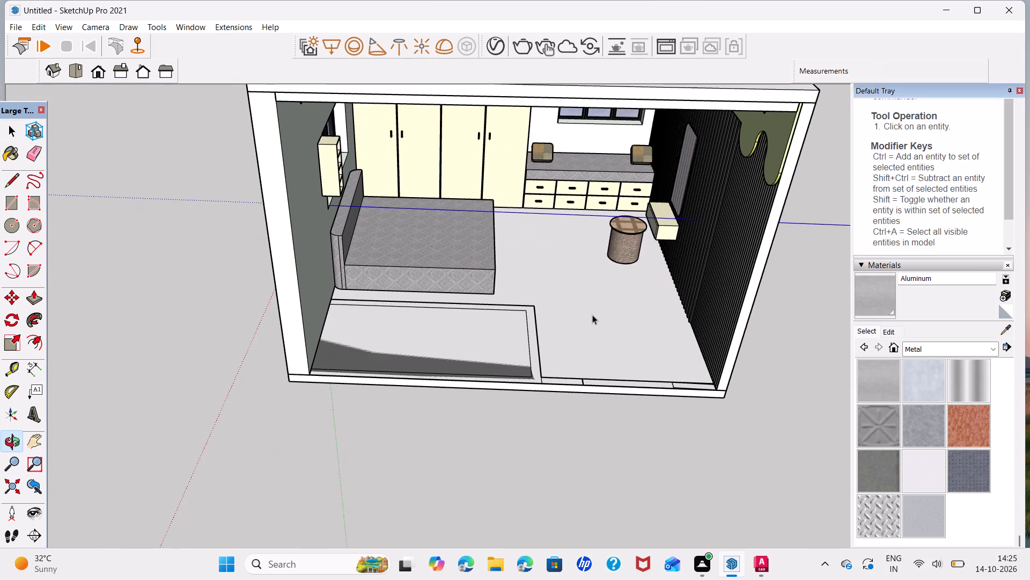
middle_drag(411, 397, 425, 415)
middle_drag(514, 289, 502, 282)
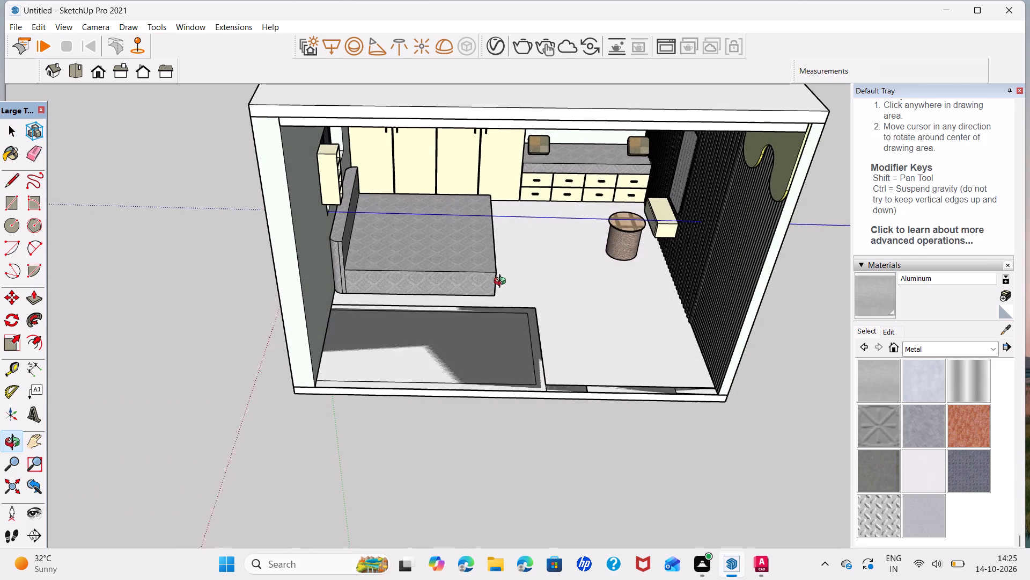
middle_drag(502, 282, 379, 240)
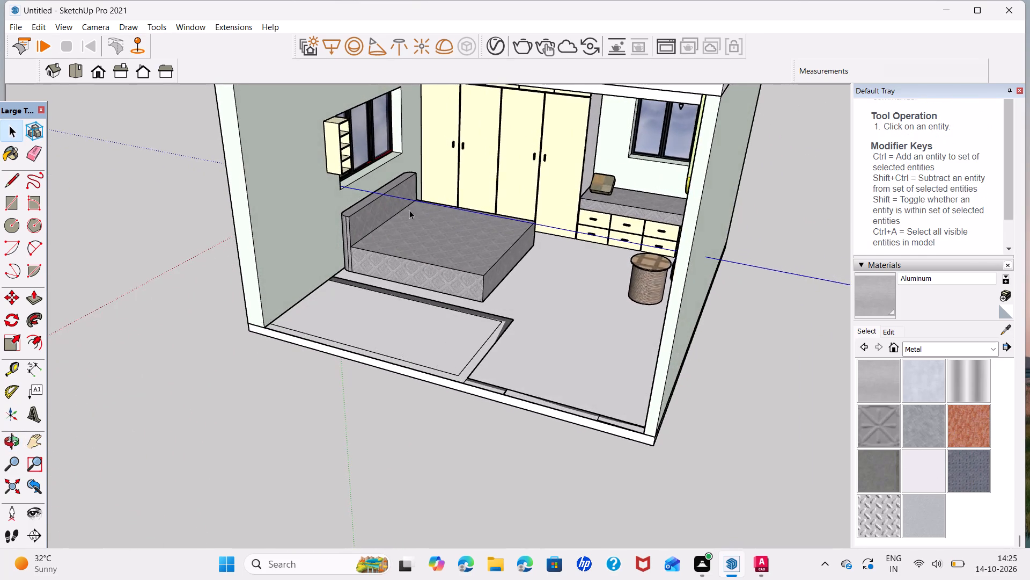
scroll(363, 200, up, 6)
middle_drag(407, 251, 444, 298)
scroll(444, 298, down, 6)
middle_drag(520, 440, 617, 336)
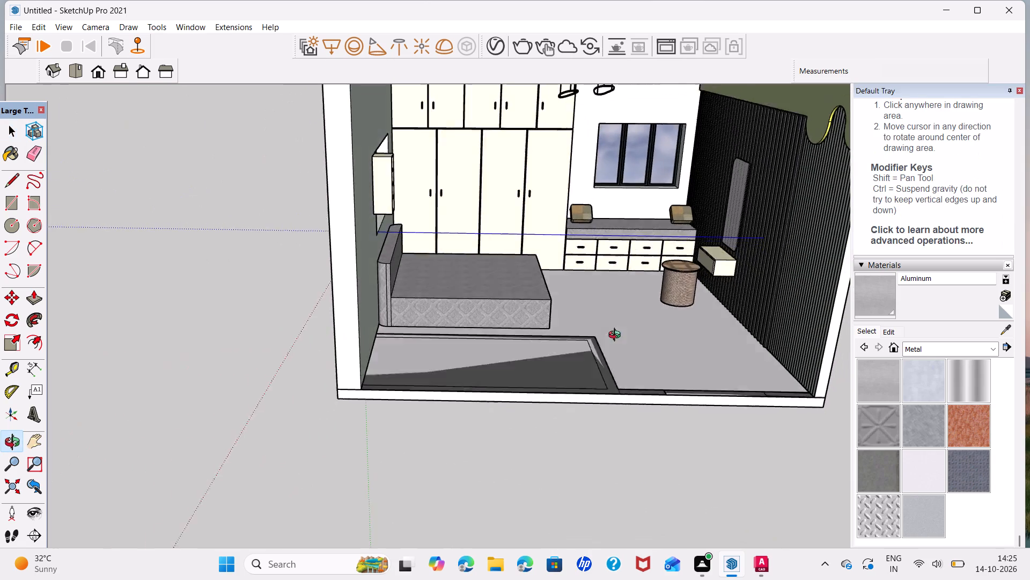
middle_drag(617, 336, 634, 322)
shift+middle_drag(617, 300, 495, 380)
middle_drag(334, 424, 327, 364)
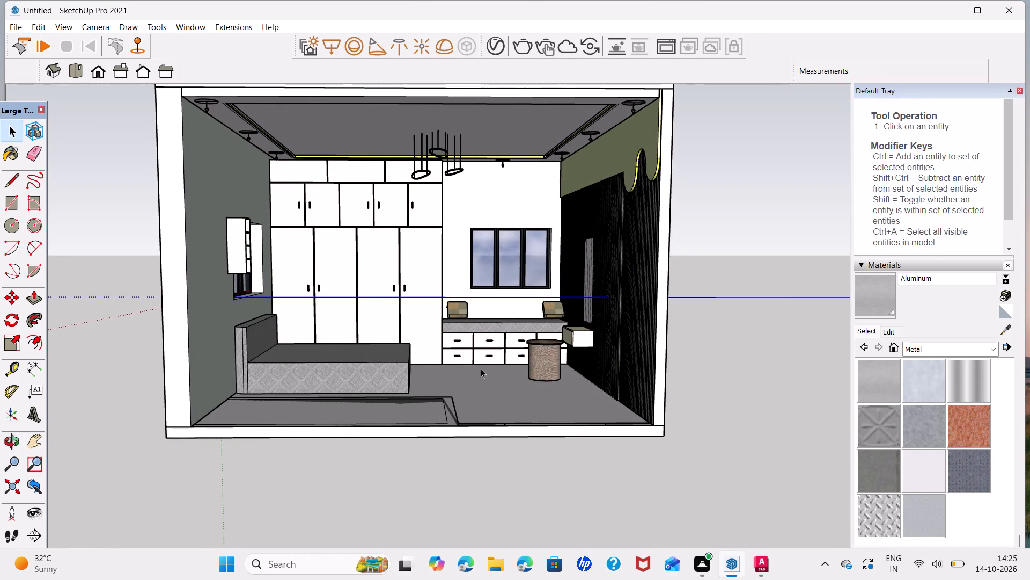
shift+middle_drag(491, 363, 485, 407)
middle_drag(490, 357, 588, 360)
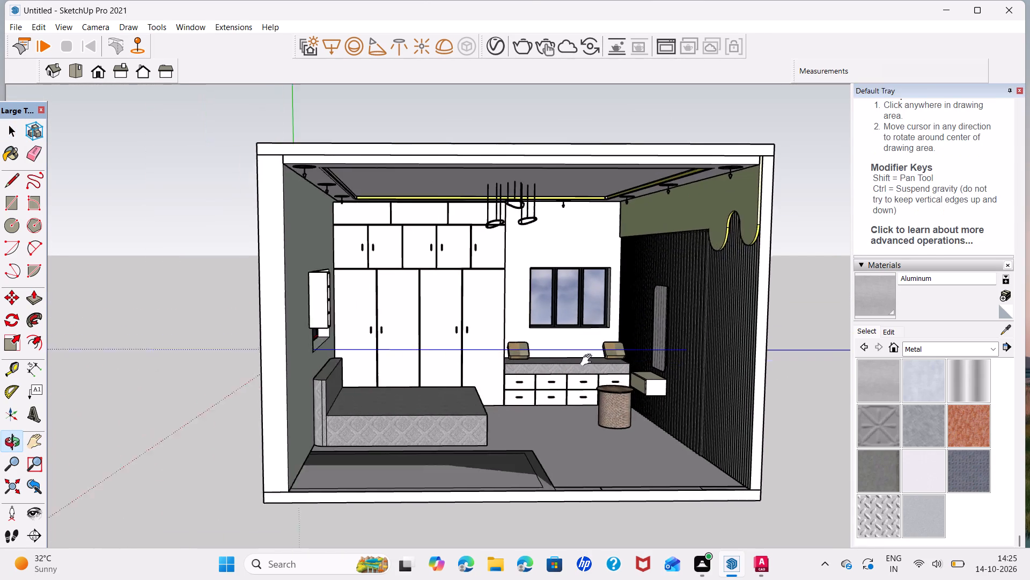
middle_drag(588, 360, 589, 361)
middle_drag(616, 388, 577, 383)
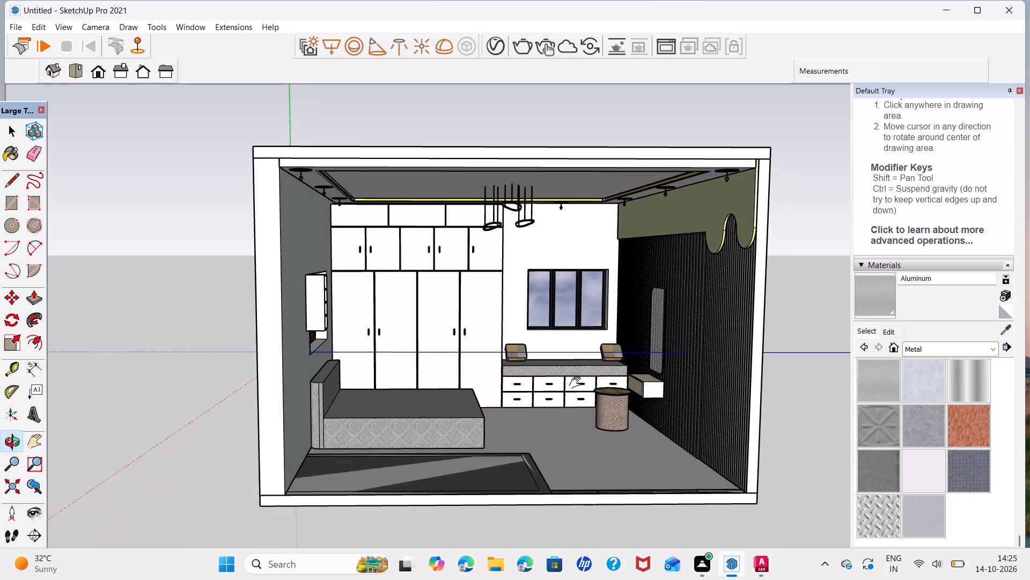
middle_drag(577, 383, 557, 379)
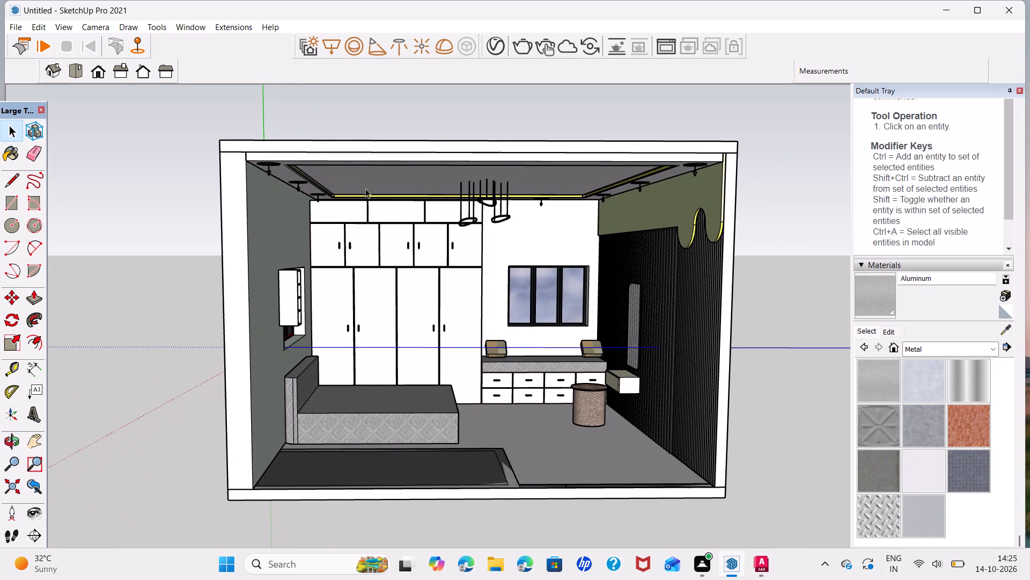
Print the current view with Microsoft Print to PDF and save the output on the Desktop as BED ROOM 14.10.26.
key(ctrl+p)
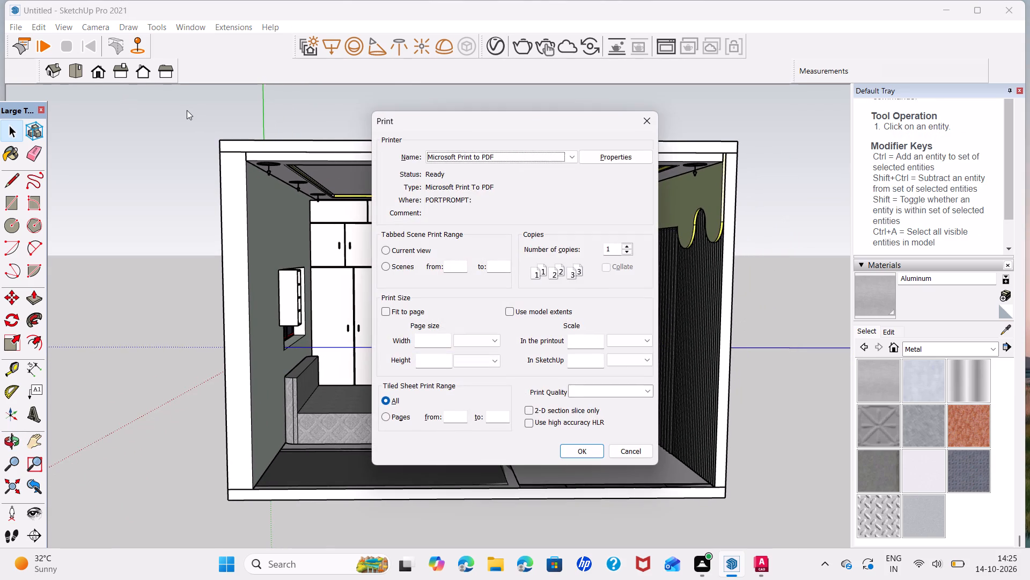
click(385, 252)
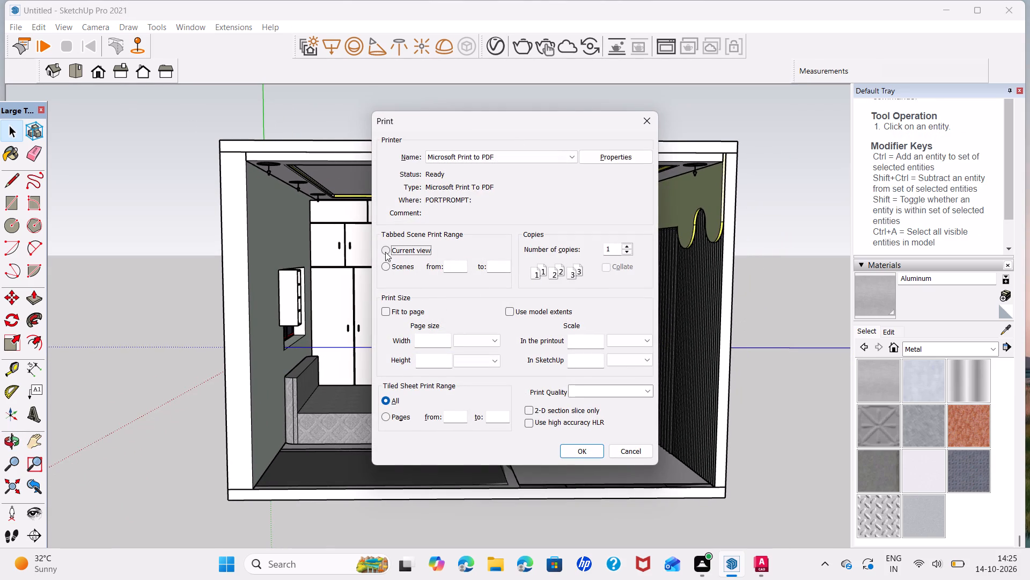
click(592, 452)
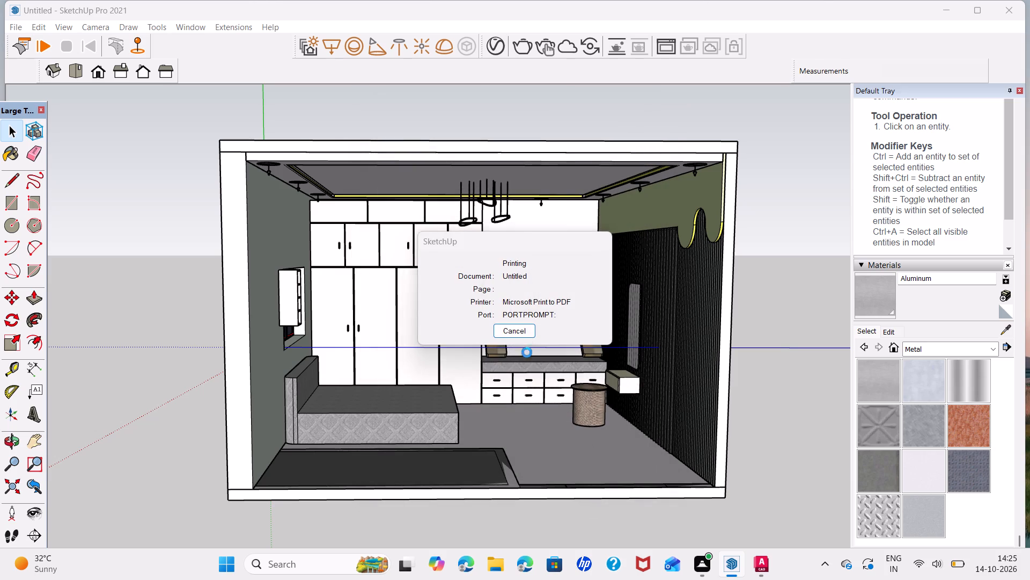
click(362, 243)
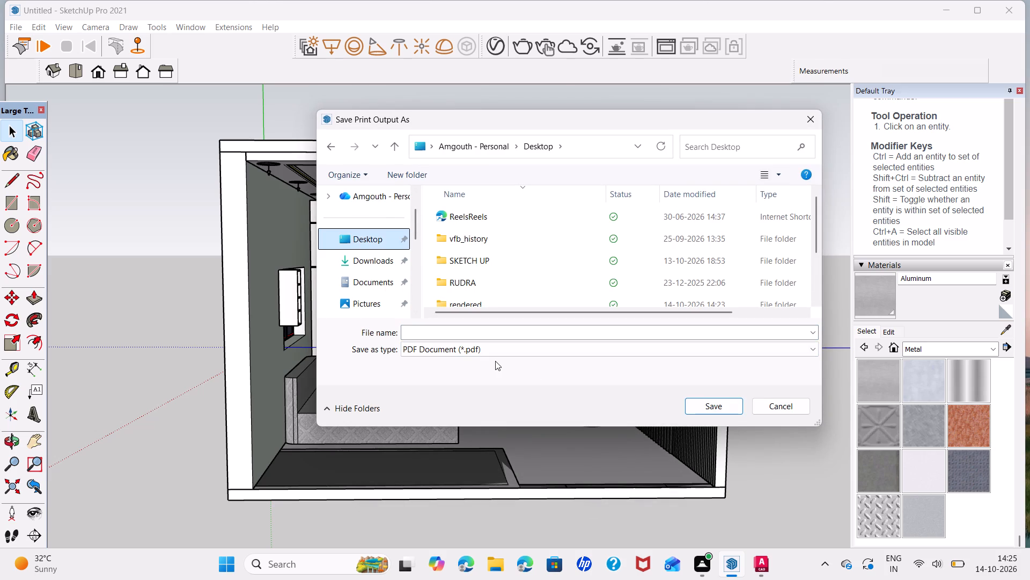
text(BD)
click(500, 338)
text(BED)
key(space)
text(ROOM)
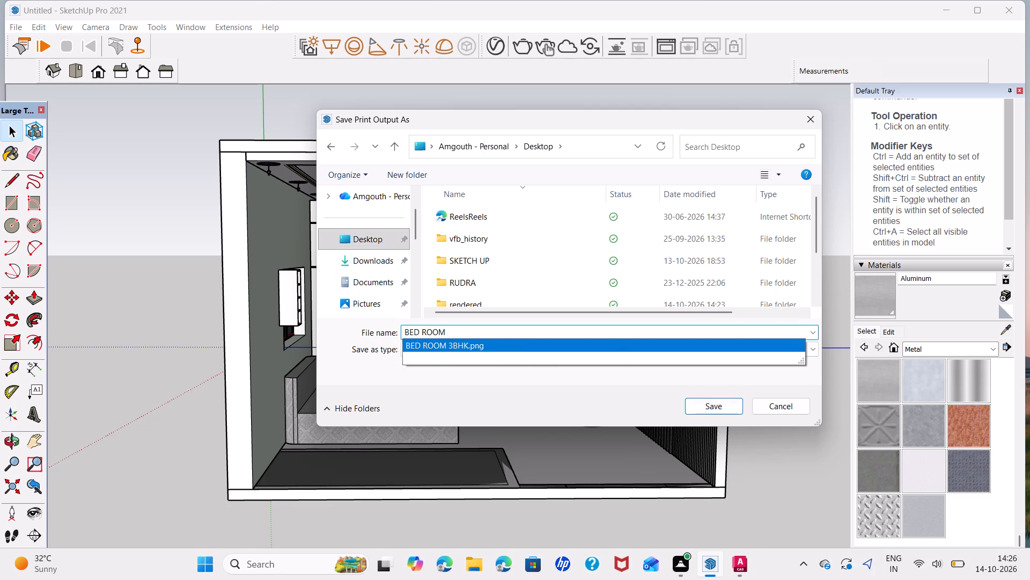
key(space)
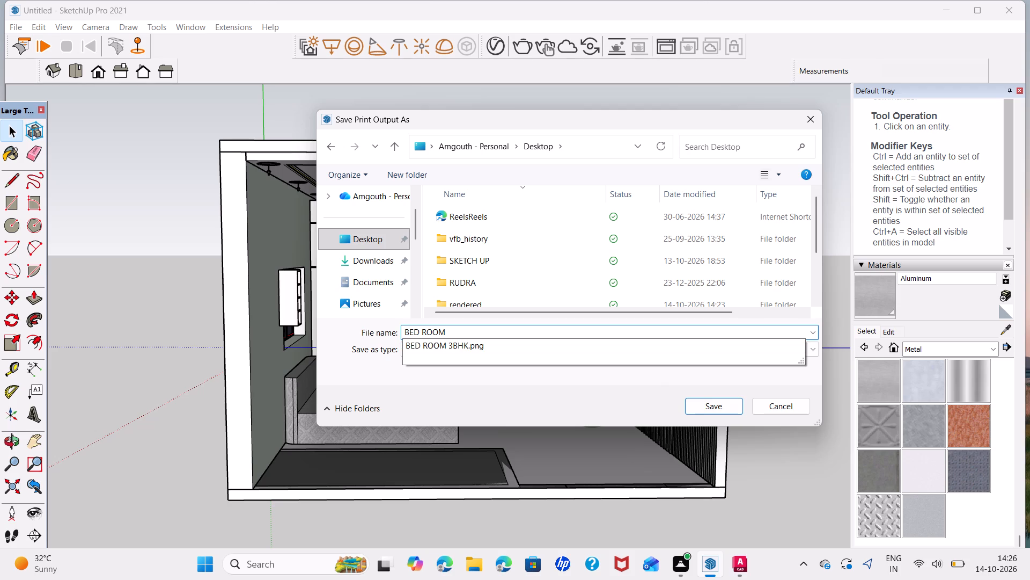
key(1)
key(4)
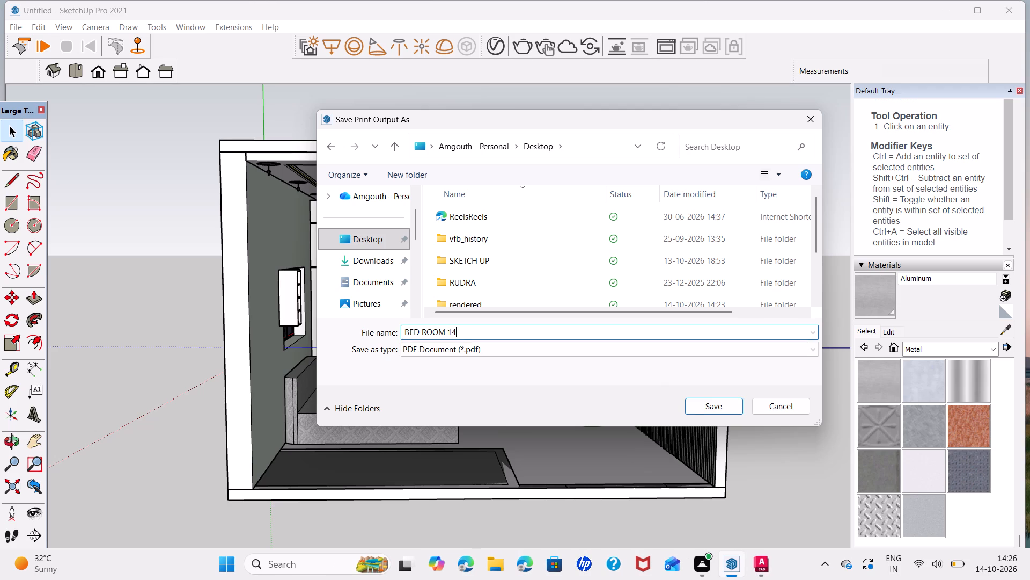
text(.10.26)
click(713, 407)
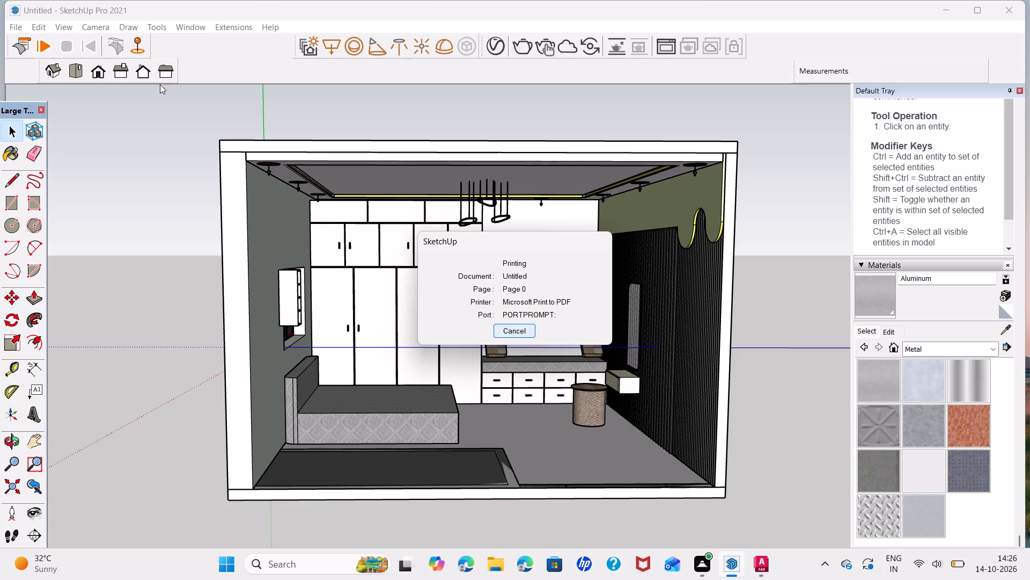
Save the model to the Desktop as a SketchUp file named BED ROOM 14.10.26.
click(18, 23)
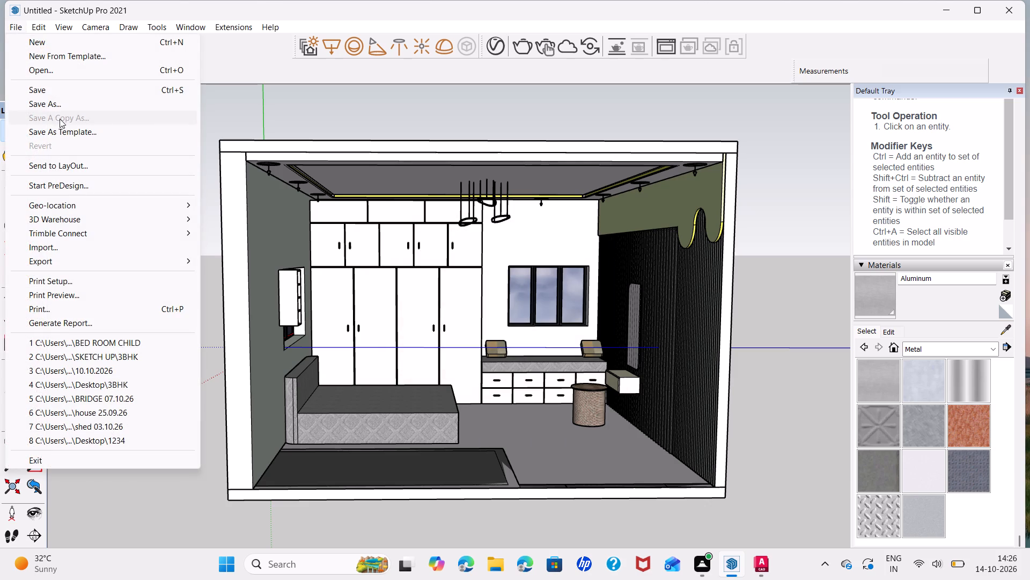
click(75, 105)
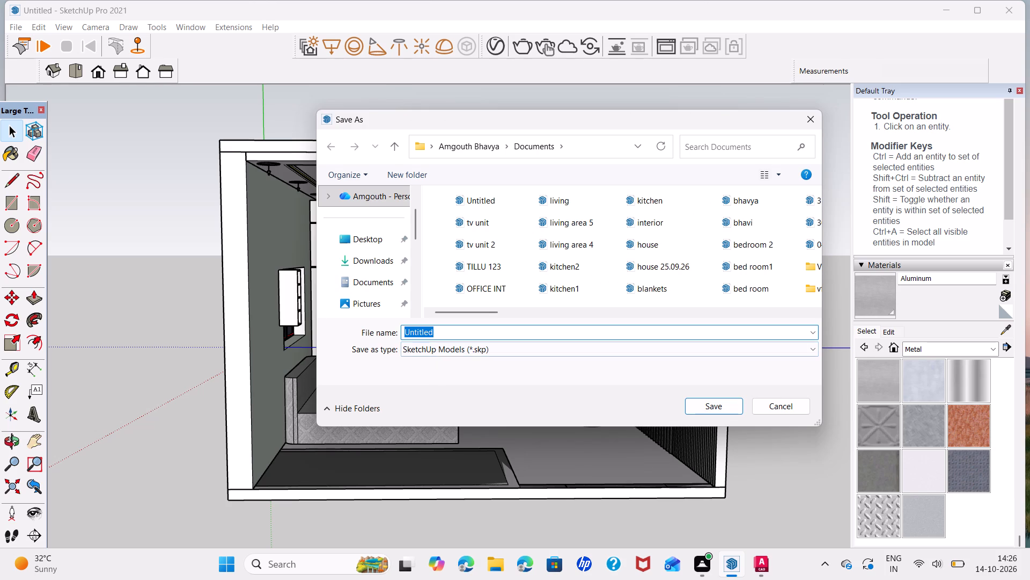
key(BackSpace)
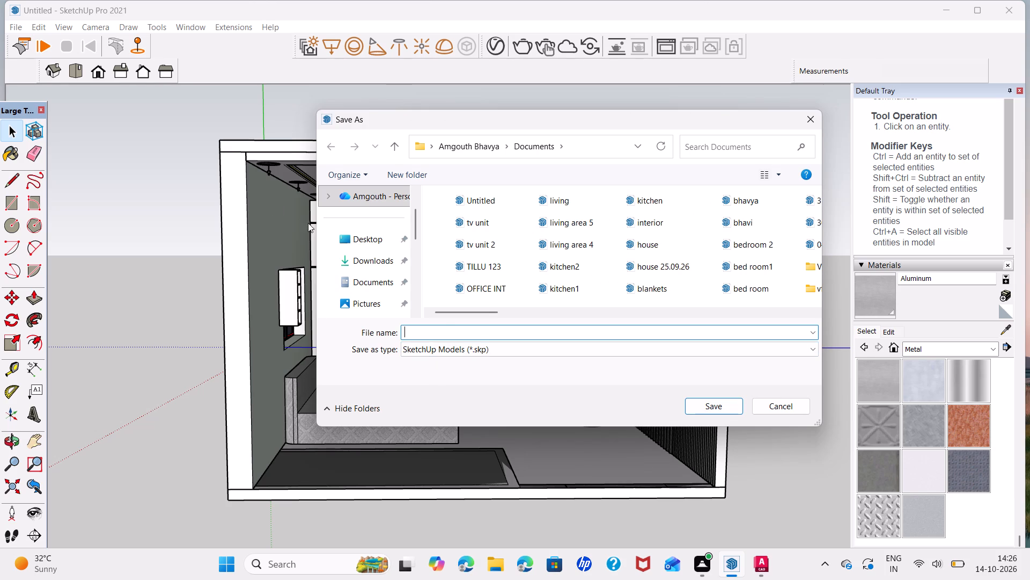
click(366, 240)
click(451, 359)
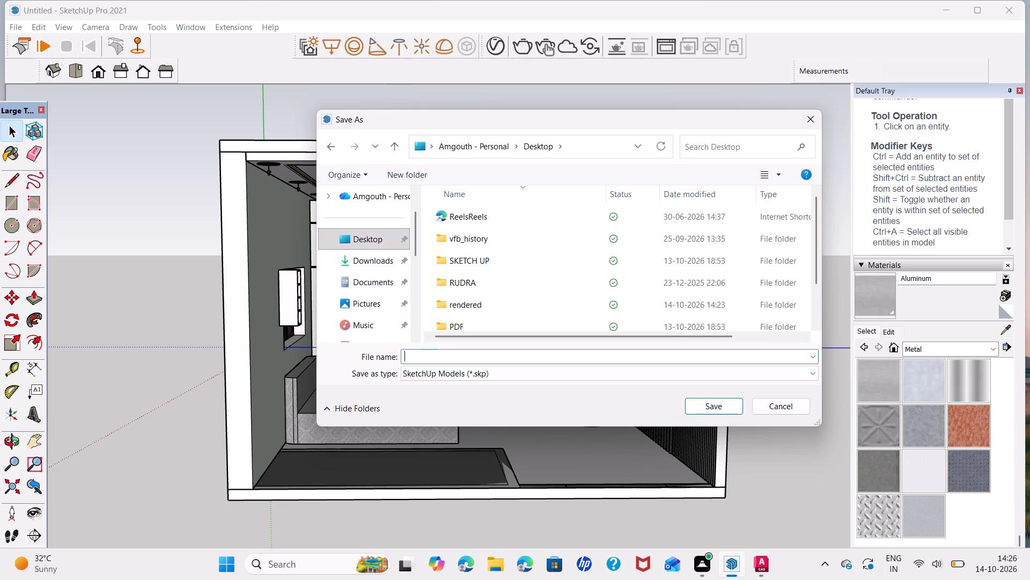
text(BED ROOM)
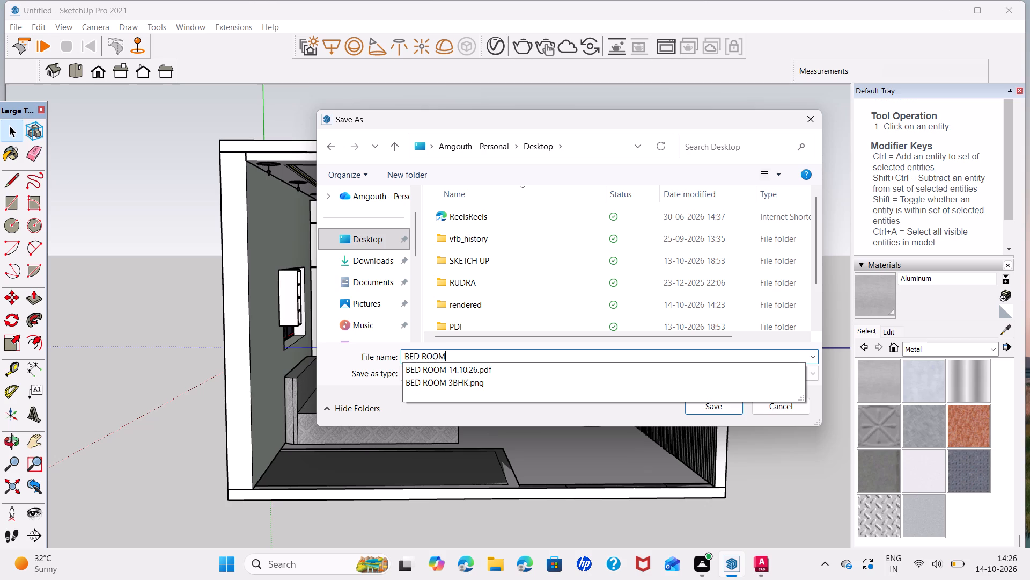
key(space)
text(14.1002)
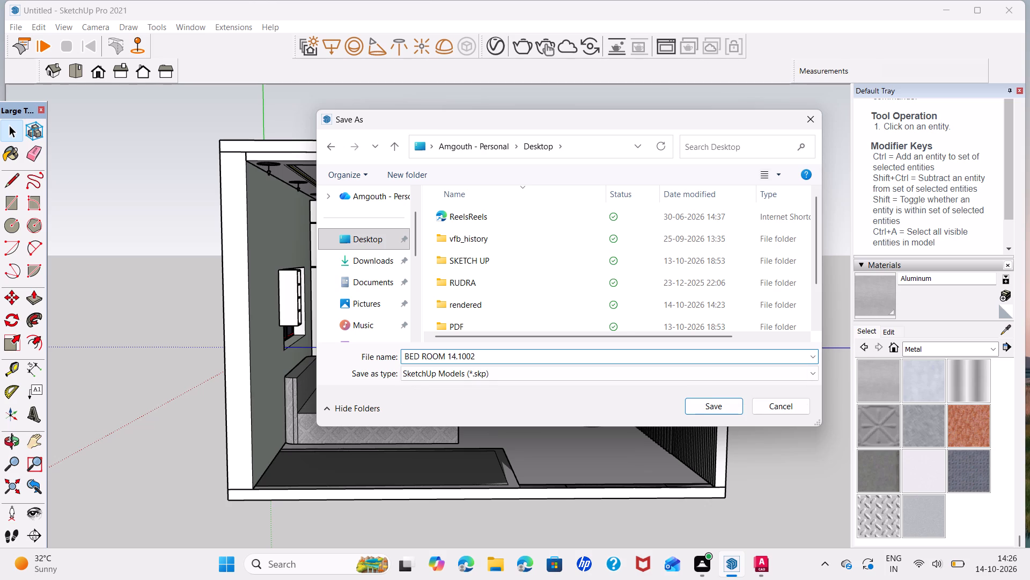
key(BackSpace)
key(BackSpace)
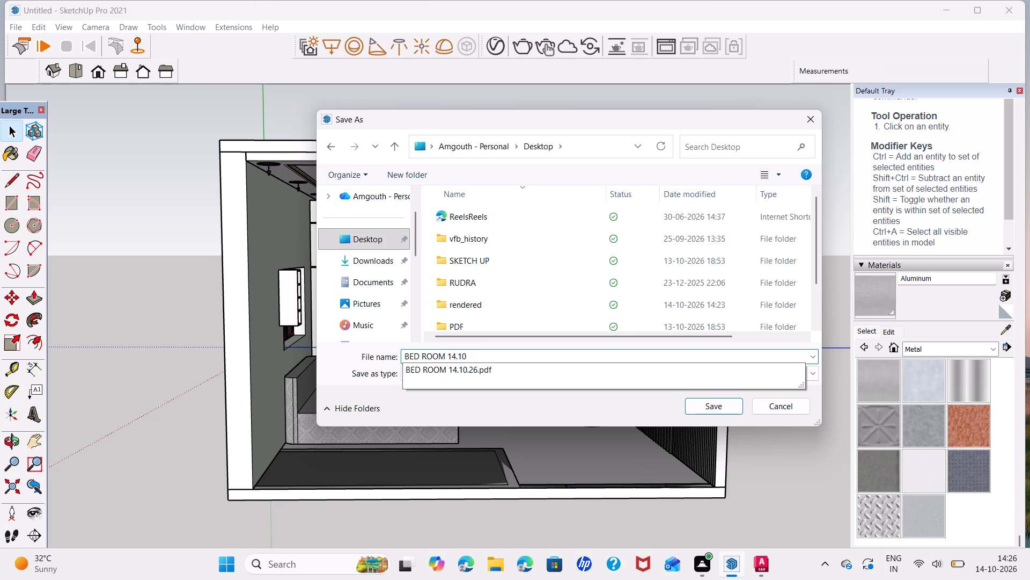
text(.26)
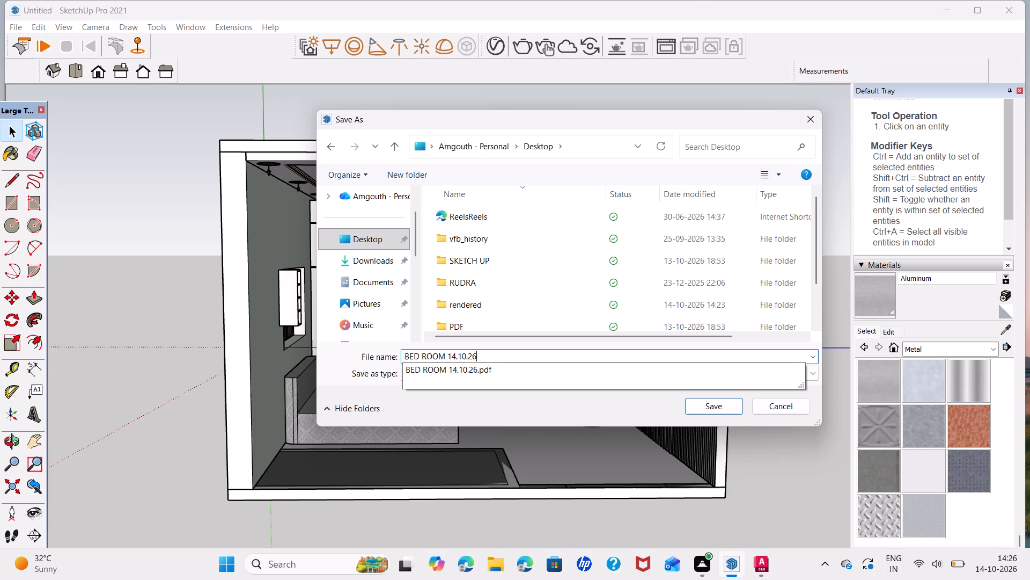
click(711, 405)
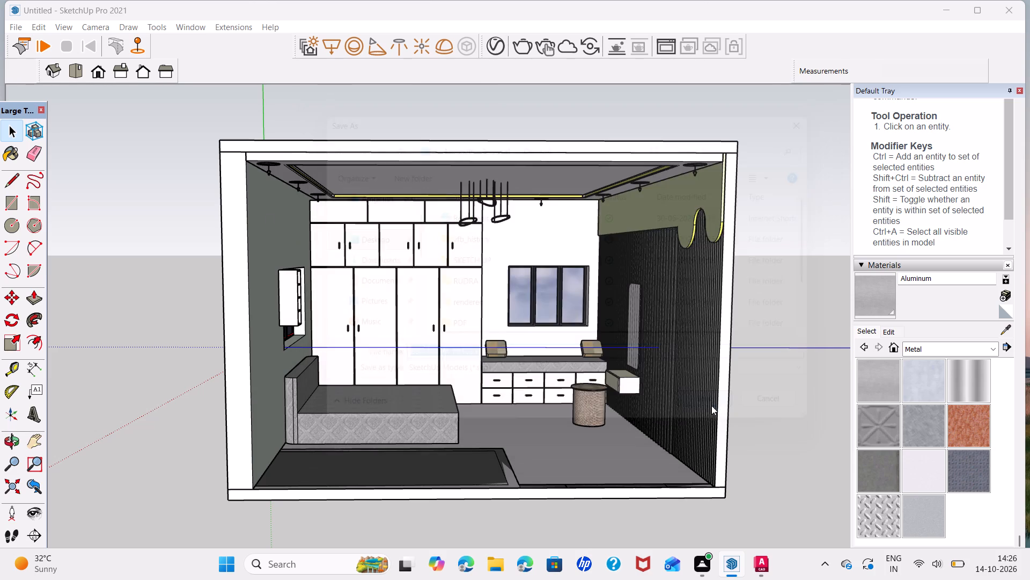